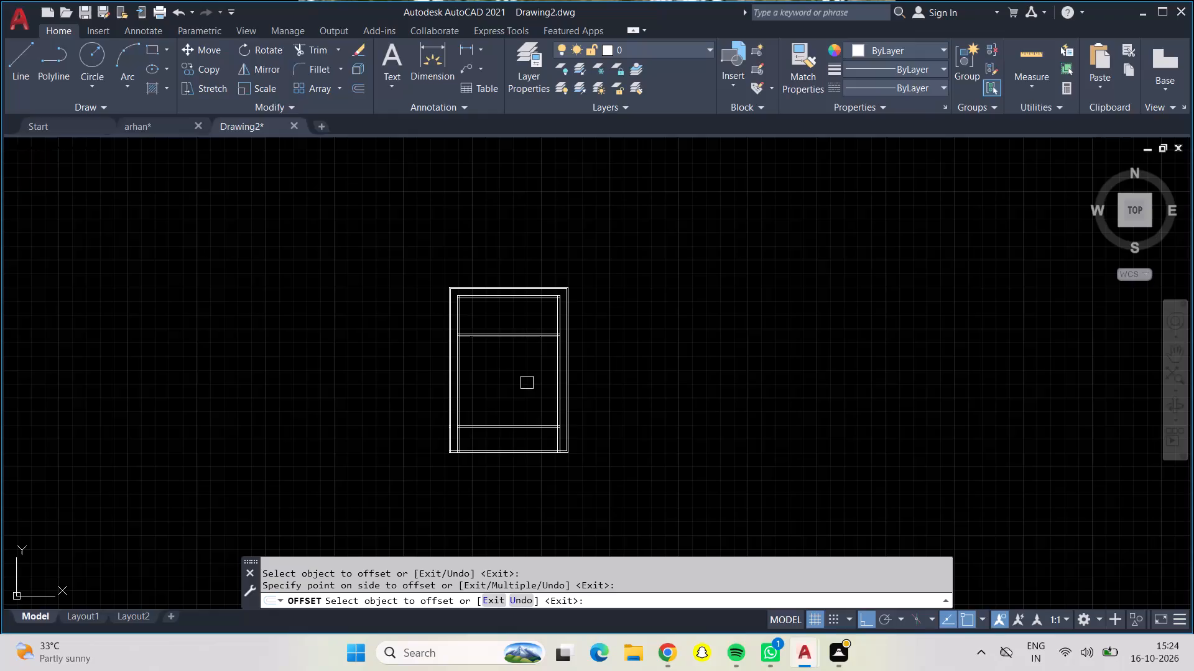
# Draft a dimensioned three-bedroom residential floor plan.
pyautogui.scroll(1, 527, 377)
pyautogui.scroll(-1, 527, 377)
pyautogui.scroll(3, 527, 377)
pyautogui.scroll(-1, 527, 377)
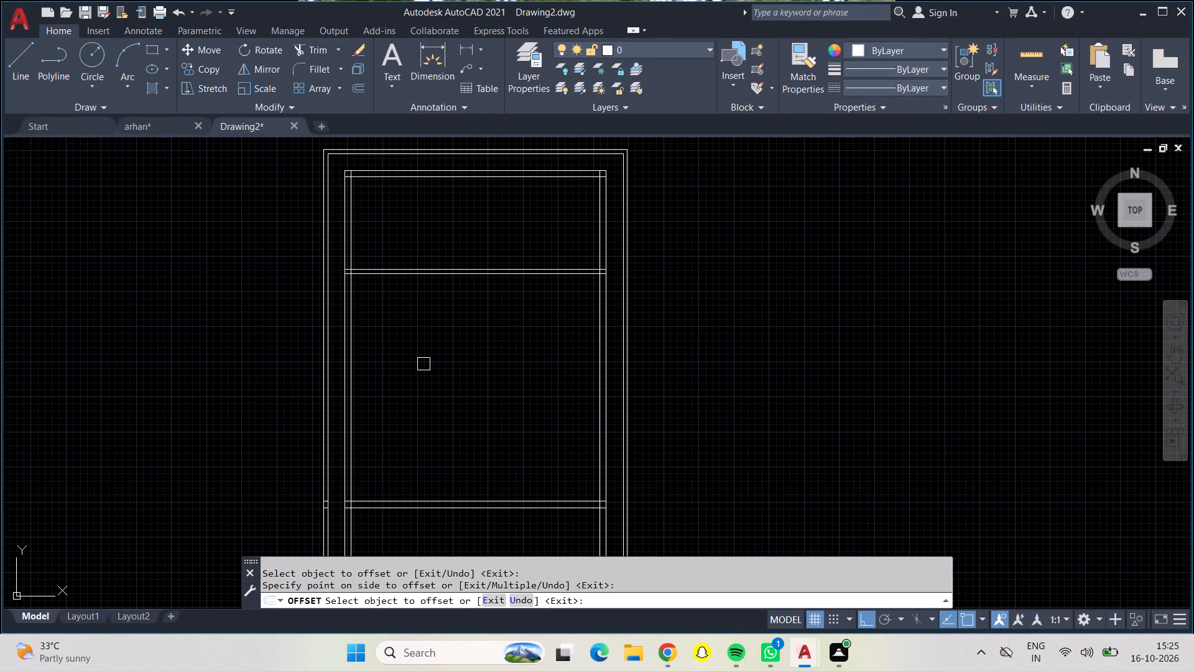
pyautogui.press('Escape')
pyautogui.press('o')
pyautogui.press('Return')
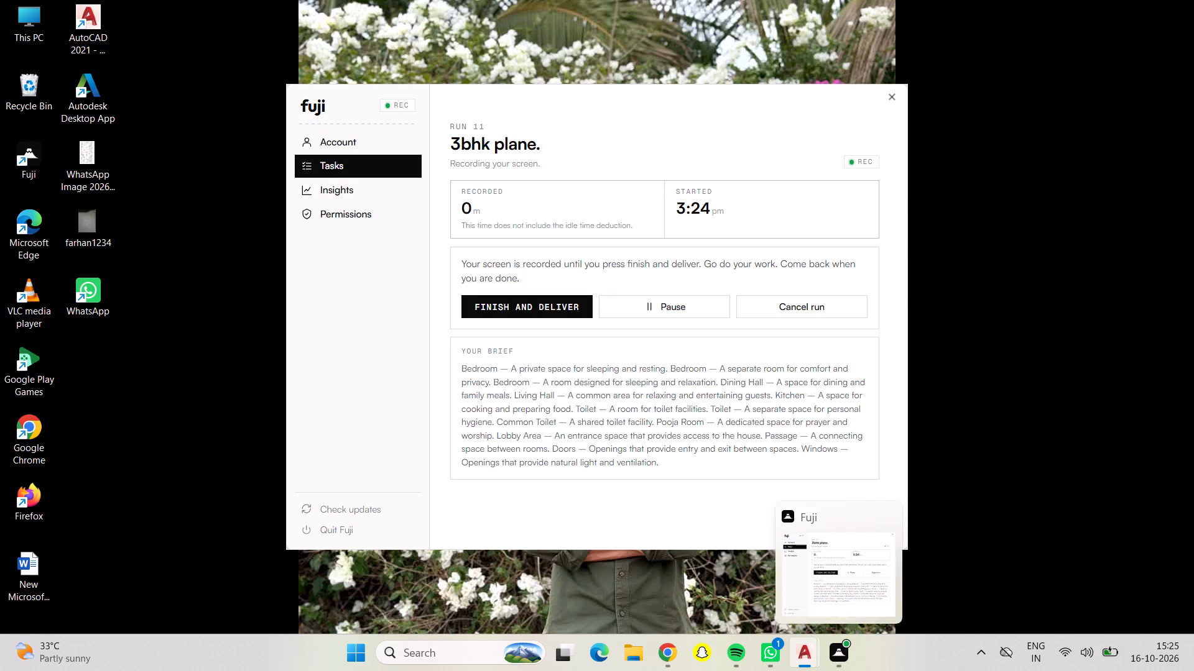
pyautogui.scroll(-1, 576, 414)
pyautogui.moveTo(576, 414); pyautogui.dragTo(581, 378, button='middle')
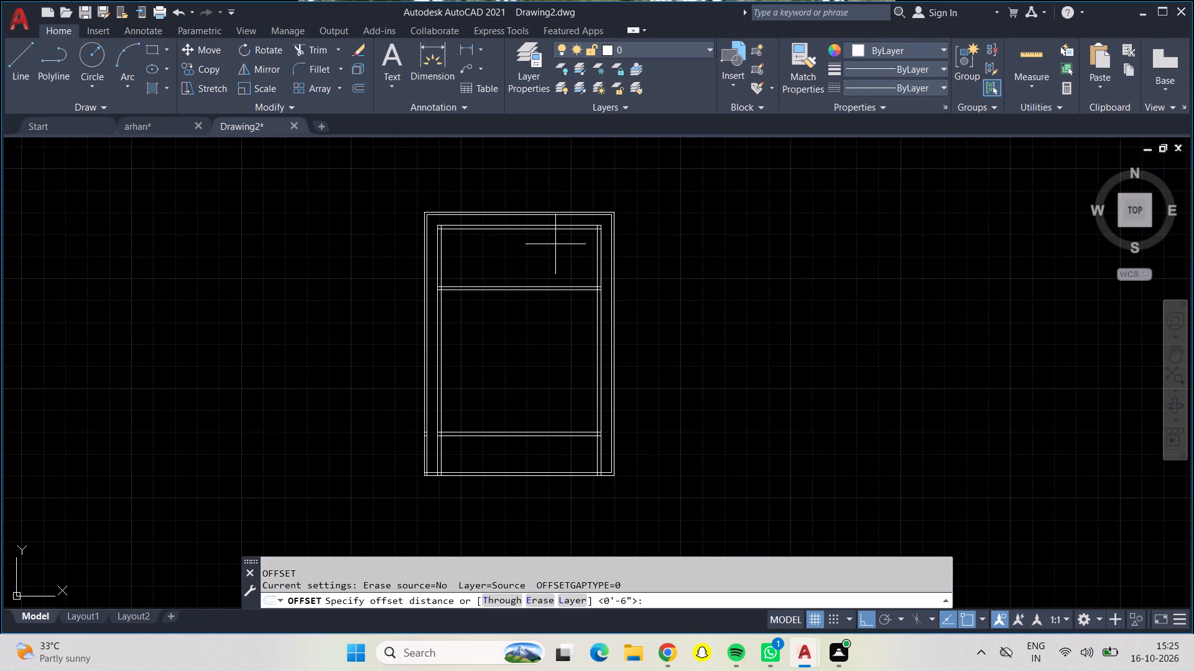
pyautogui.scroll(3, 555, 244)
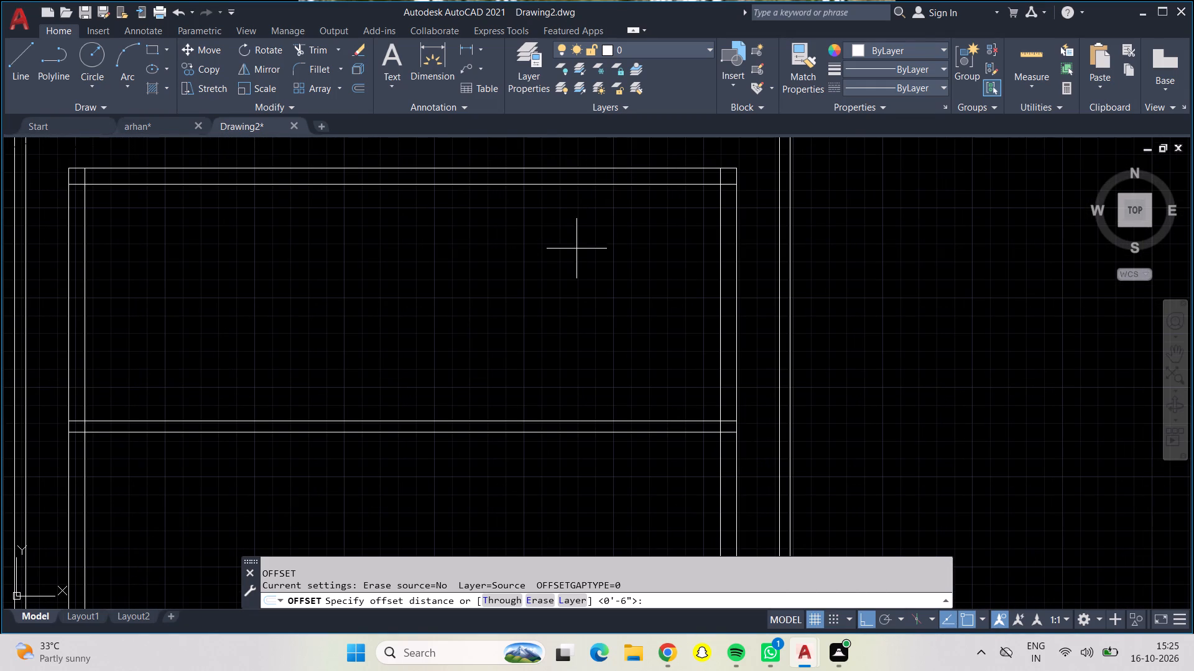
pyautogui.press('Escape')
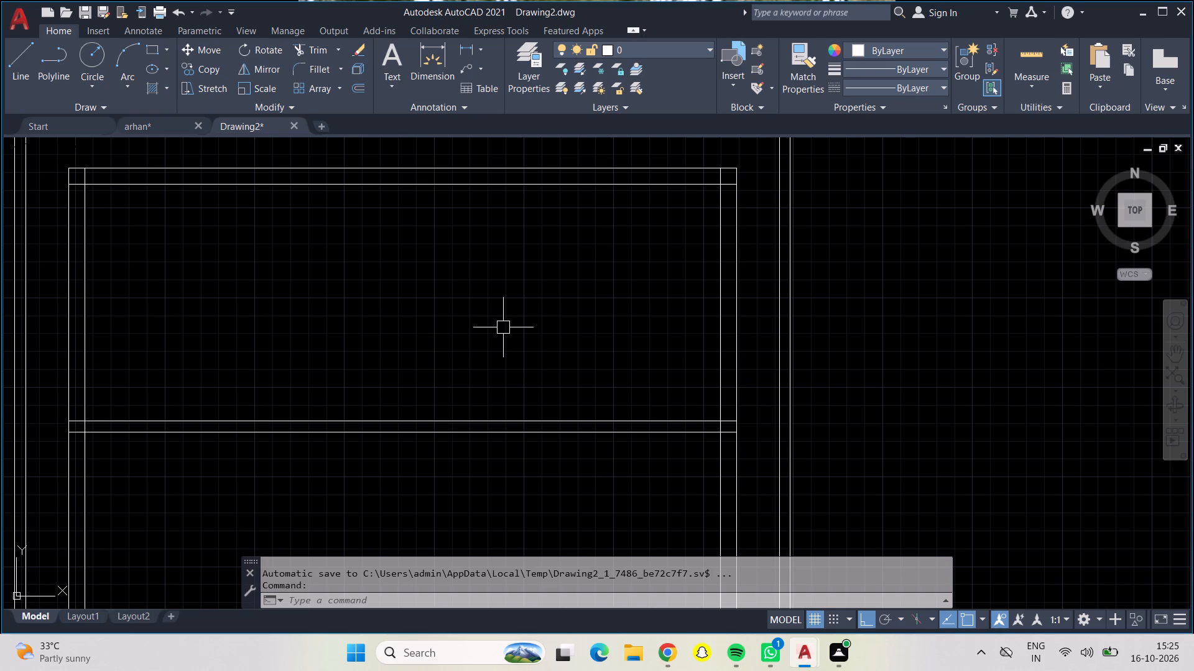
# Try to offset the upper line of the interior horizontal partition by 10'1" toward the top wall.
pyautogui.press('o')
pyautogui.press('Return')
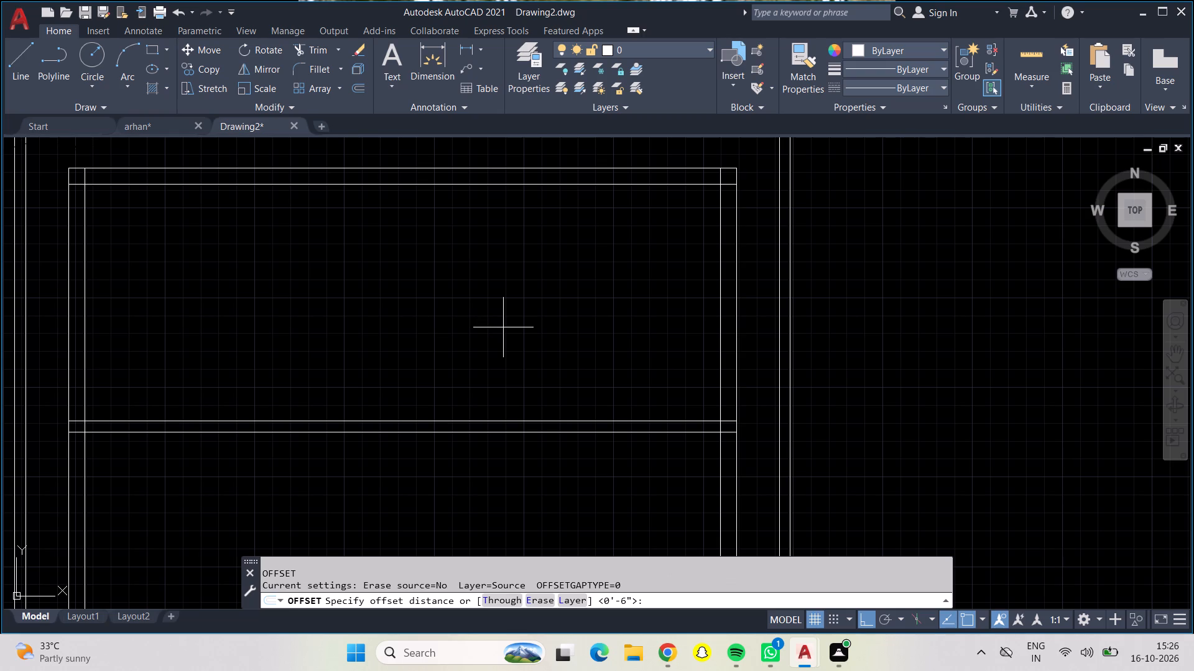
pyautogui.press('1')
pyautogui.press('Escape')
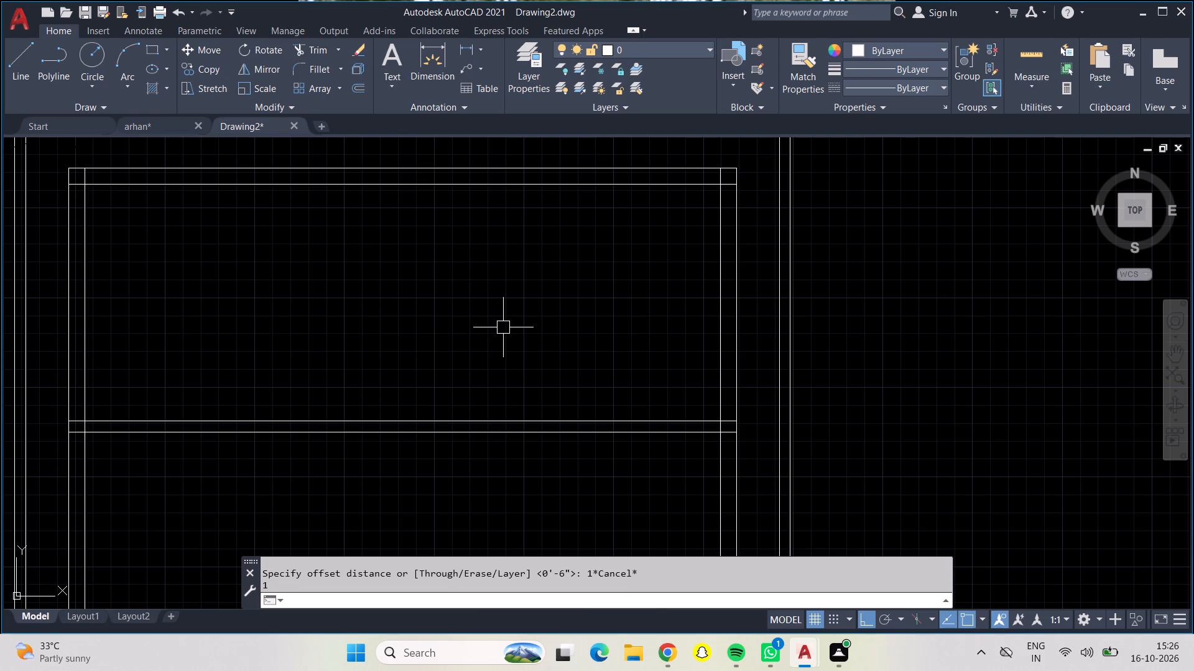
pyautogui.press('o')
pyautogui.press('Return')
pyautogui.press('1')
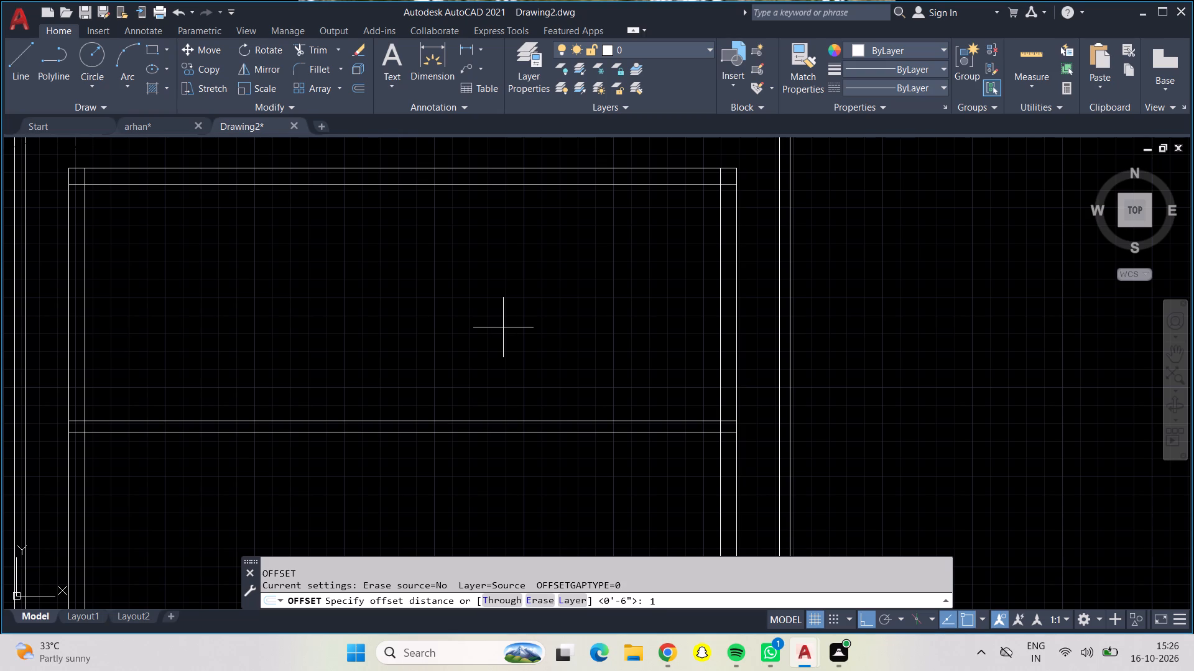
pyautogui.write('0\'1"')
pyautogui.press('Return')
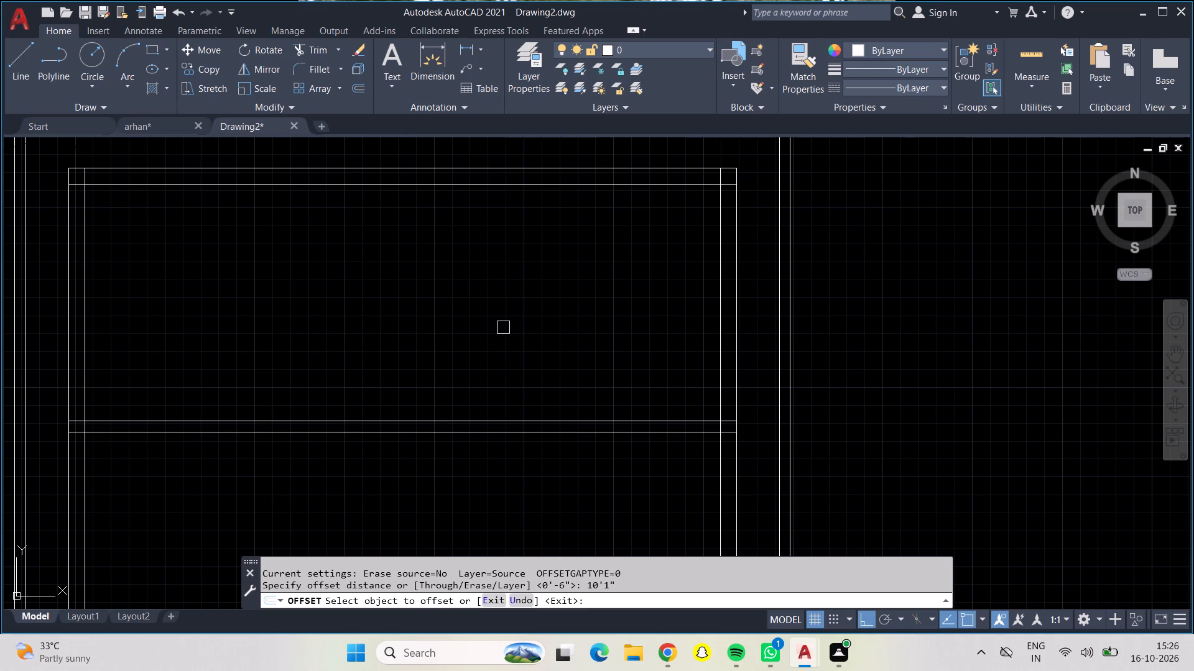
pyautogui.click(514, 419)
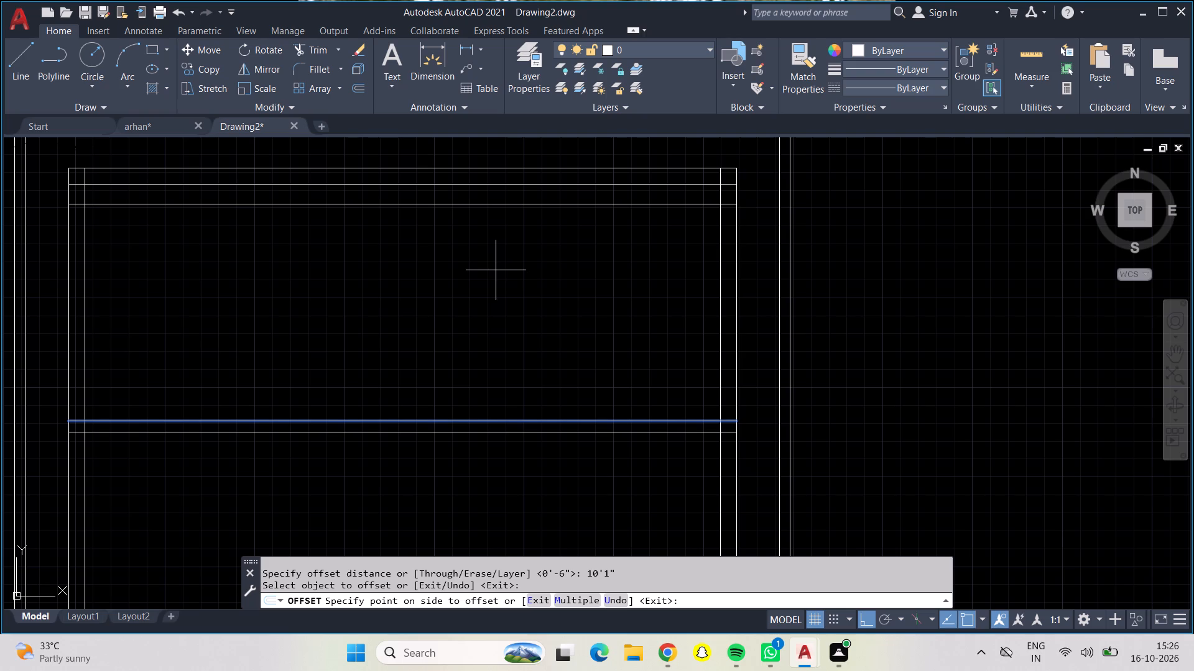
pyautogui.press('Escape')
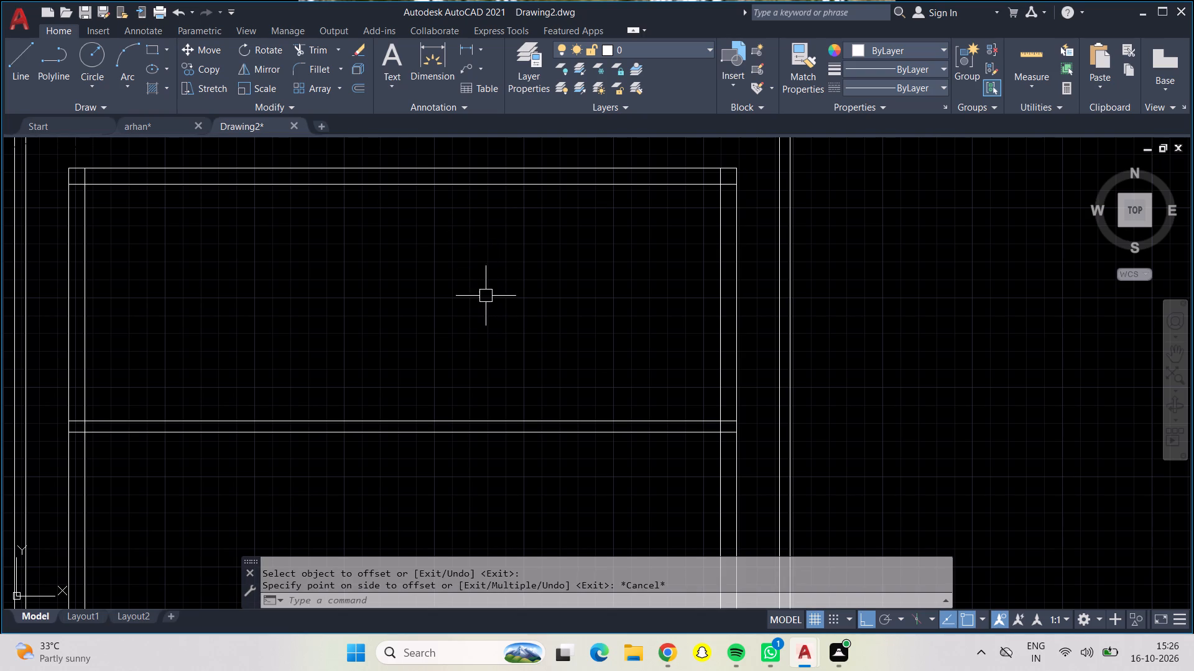
# Undo the previous offsets until both lines of the horizontal partition below the top wall are removed.
pyautogui.scroll(-2, 467, 319)
pyautogui.moveTo(467, 319); pyautogui.dragTo(450, 283, button='middle')
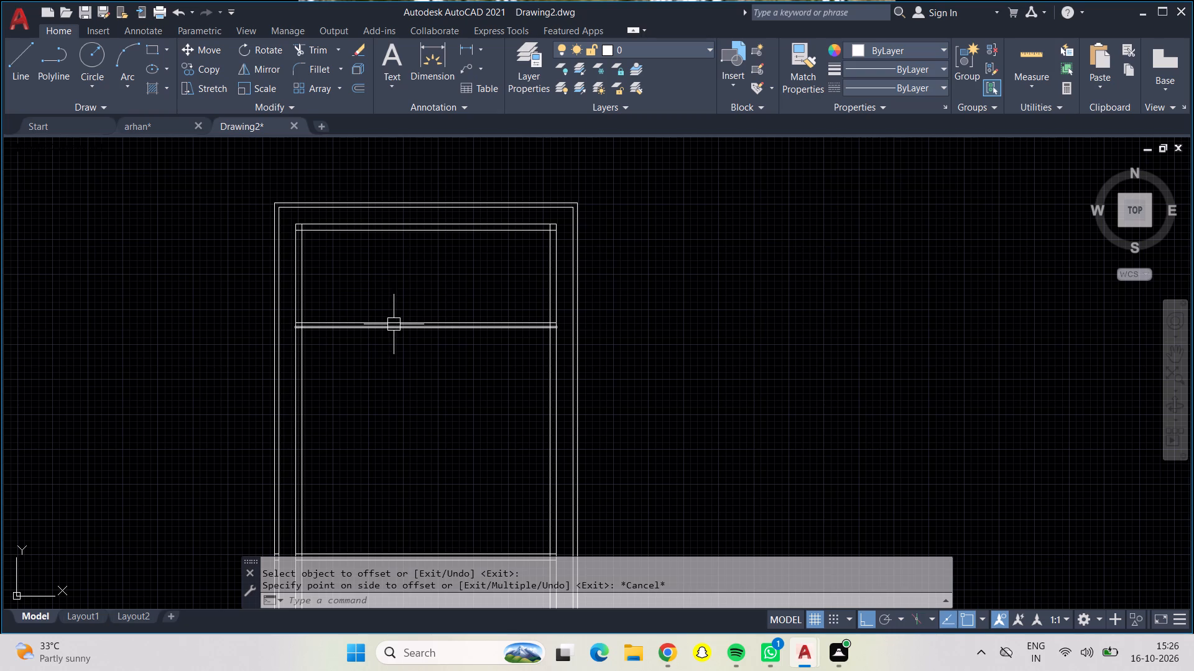
pyautogui.moveTo(437, 298); pyautogui.dragTo(183, 368, button='middle')
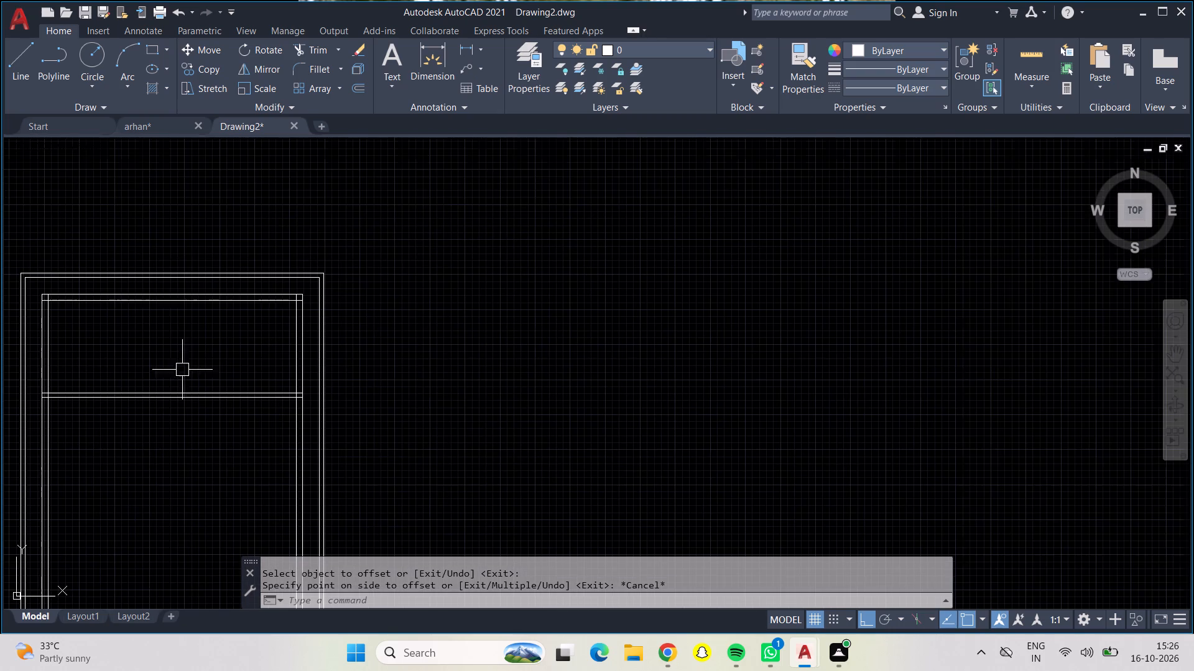
pyautogui.scroll(2, 223, 371)
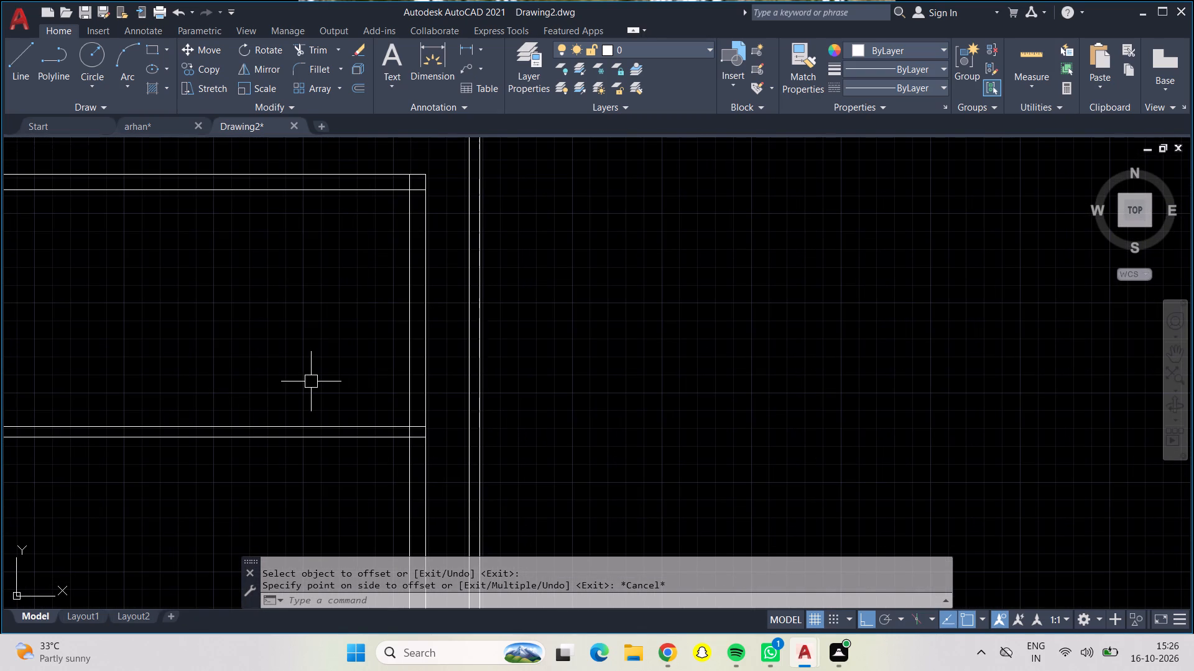
pyautogui.press('Escape')
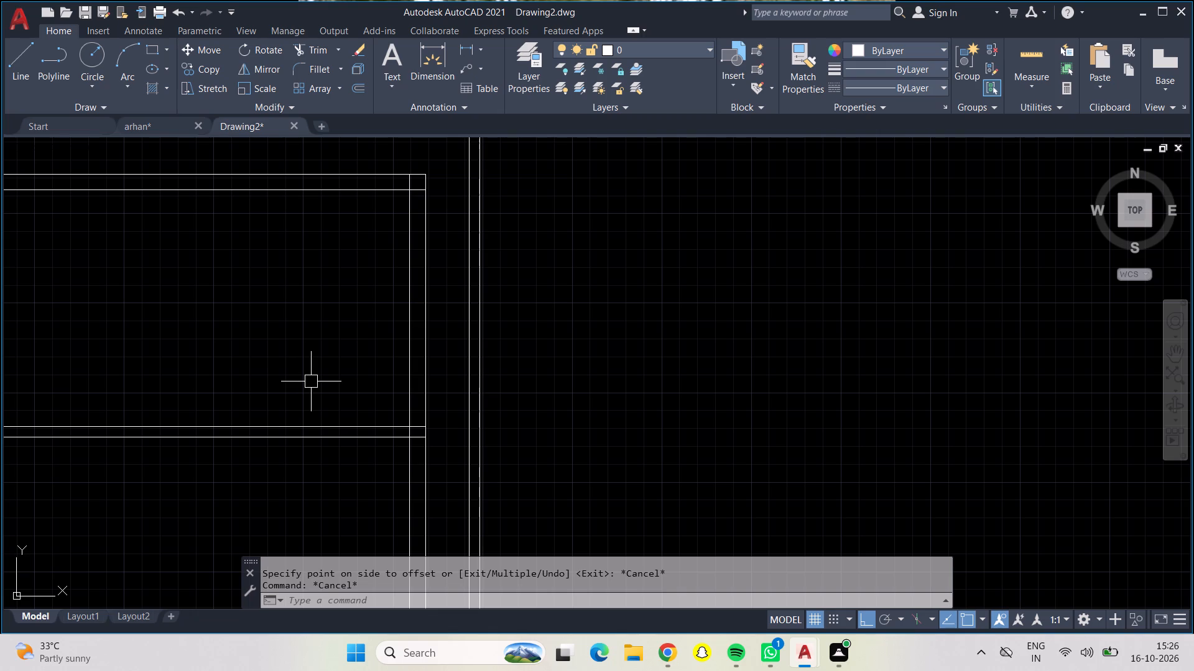
pyautogui.hotkey('ctrl', 'z')
pyautogui.hotkey('ctrl', 'z')
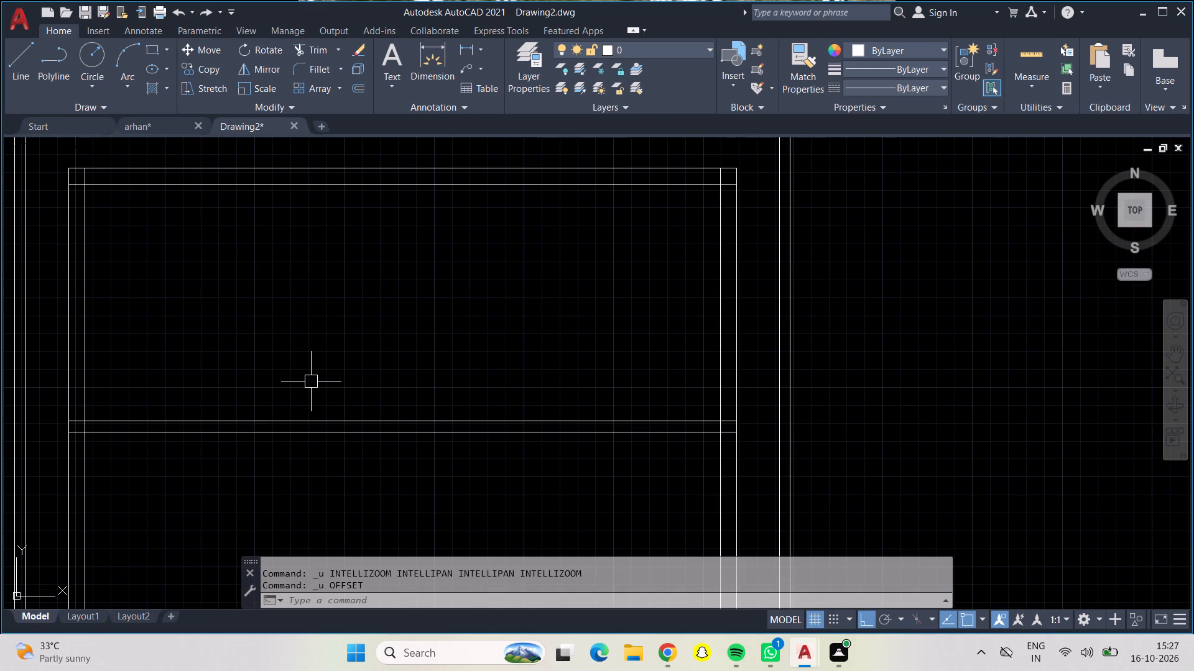
pyautogui.hotkey('ctrl', 'z')
pyautogui.hotkey('ctrl', 'z')
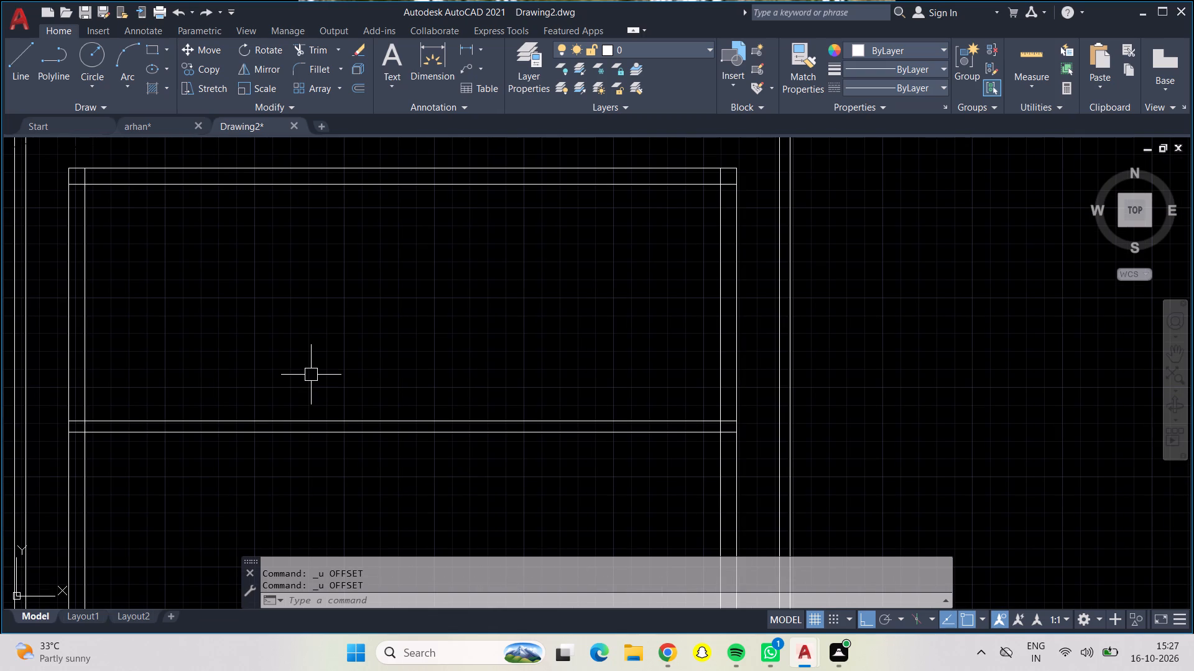
pyautogui.hotkey('ctrl', 'z')
pyautogui.hotkey('ctrl', 'z')
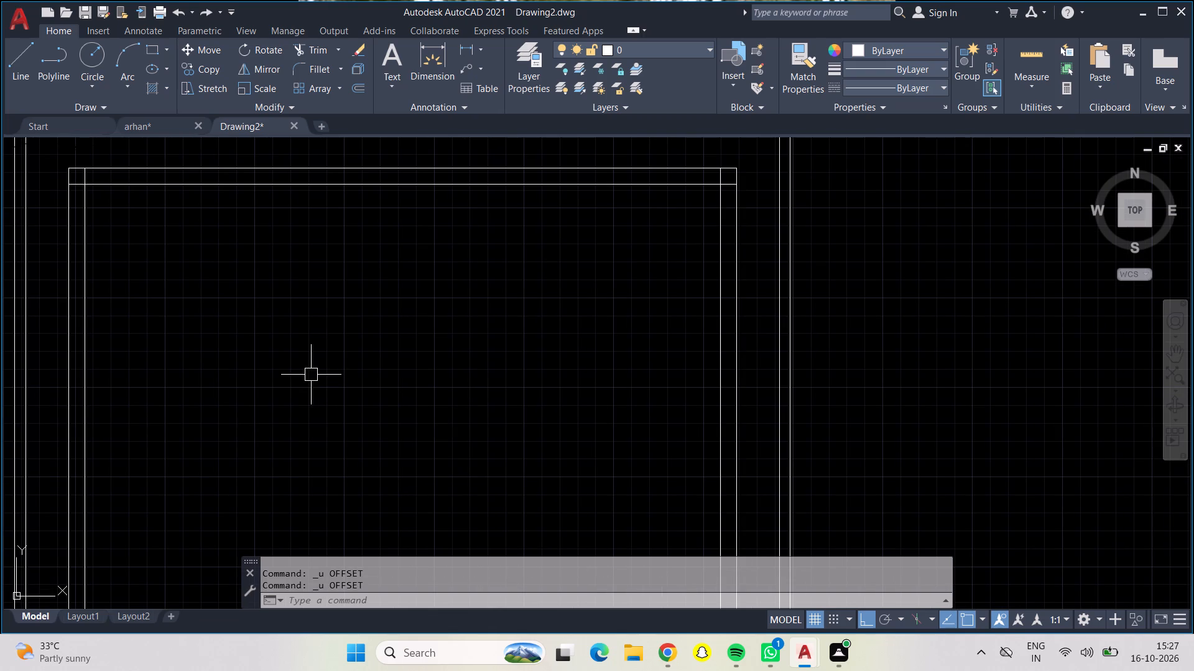
pyautogui.press('Escape')
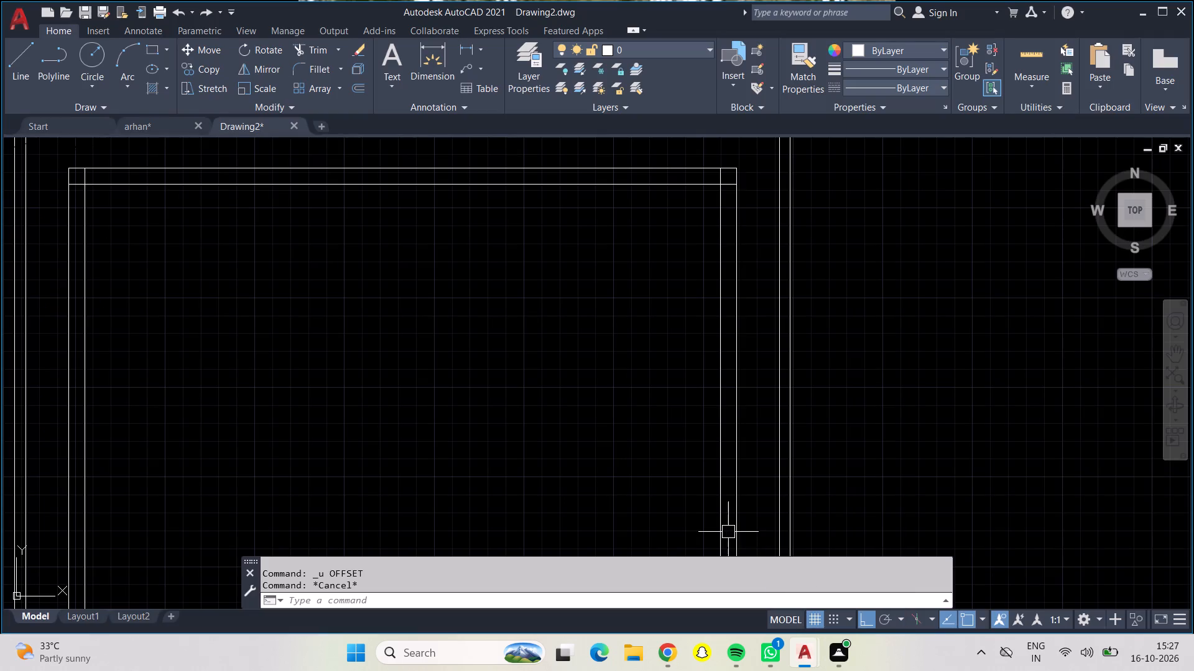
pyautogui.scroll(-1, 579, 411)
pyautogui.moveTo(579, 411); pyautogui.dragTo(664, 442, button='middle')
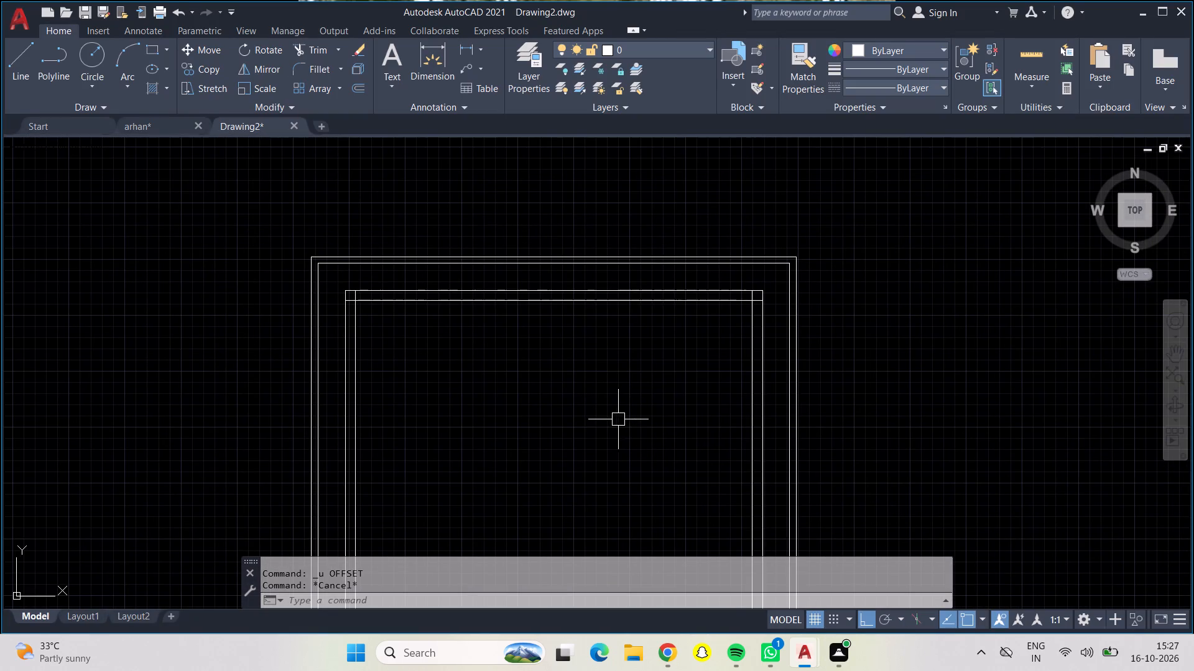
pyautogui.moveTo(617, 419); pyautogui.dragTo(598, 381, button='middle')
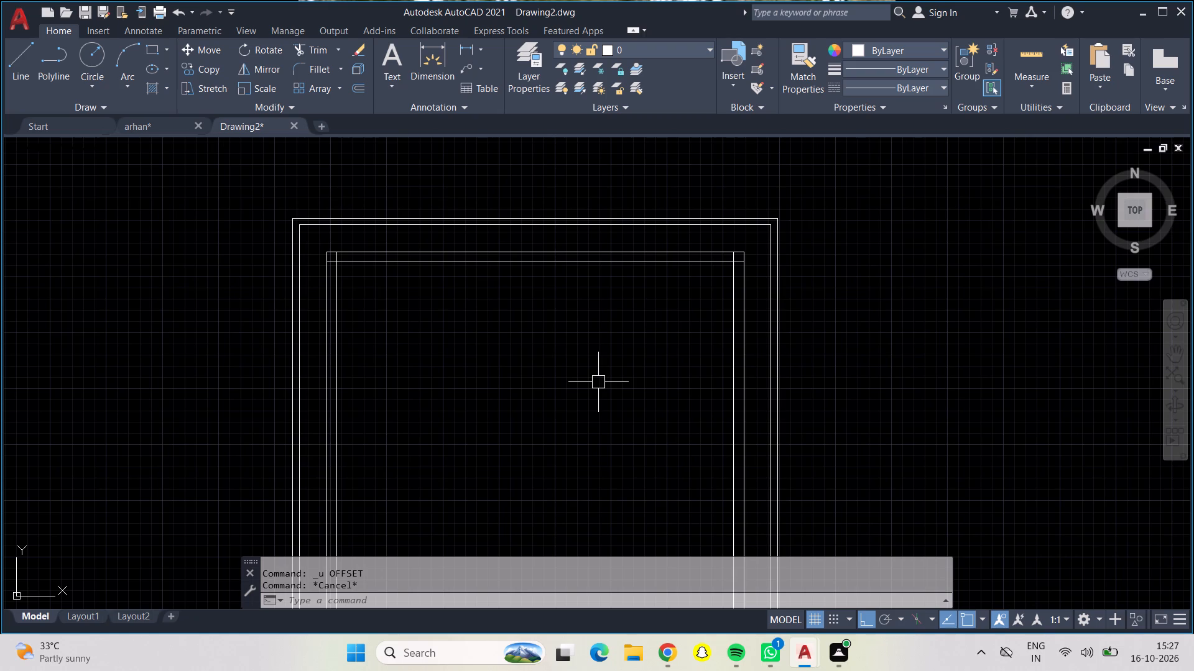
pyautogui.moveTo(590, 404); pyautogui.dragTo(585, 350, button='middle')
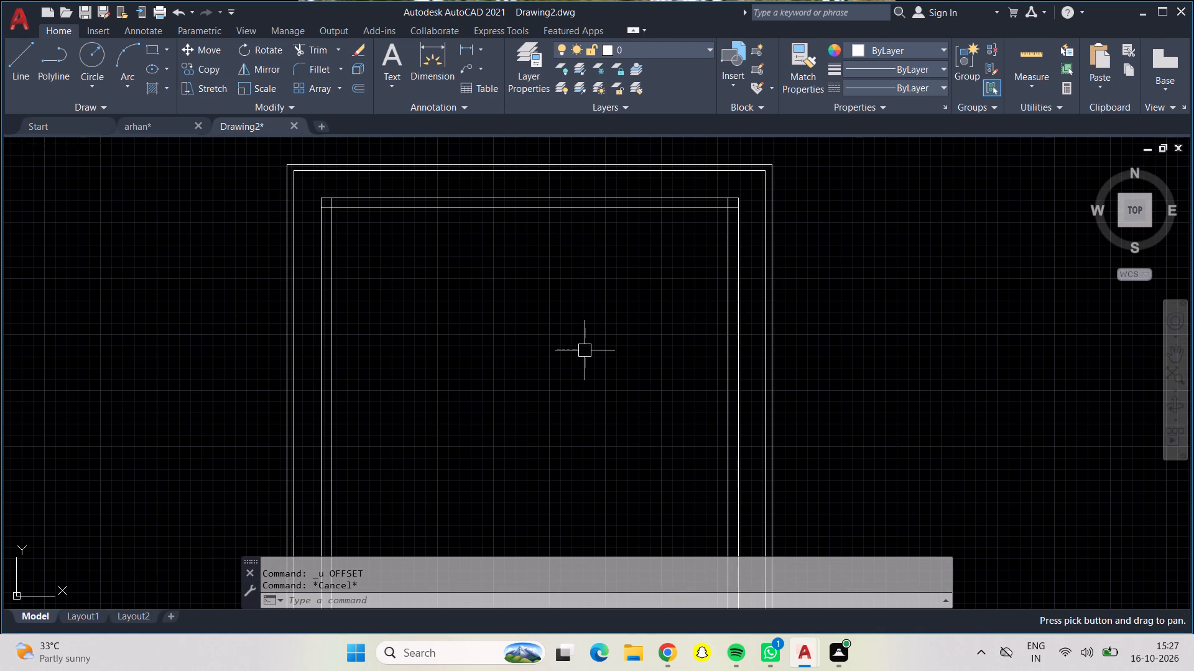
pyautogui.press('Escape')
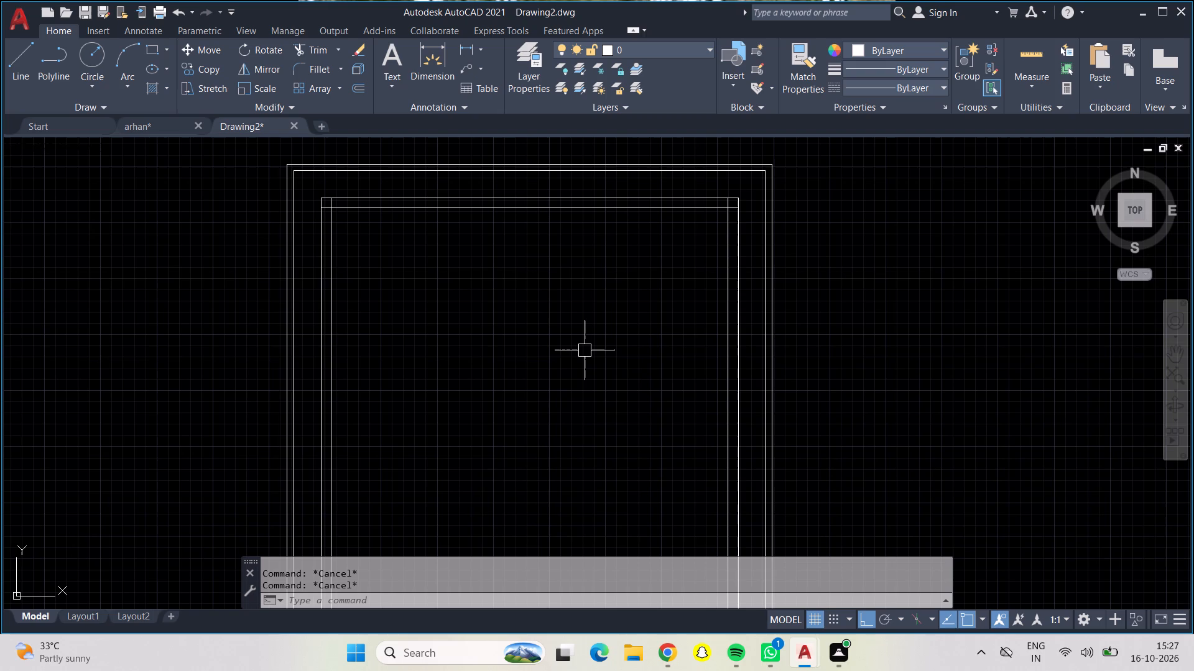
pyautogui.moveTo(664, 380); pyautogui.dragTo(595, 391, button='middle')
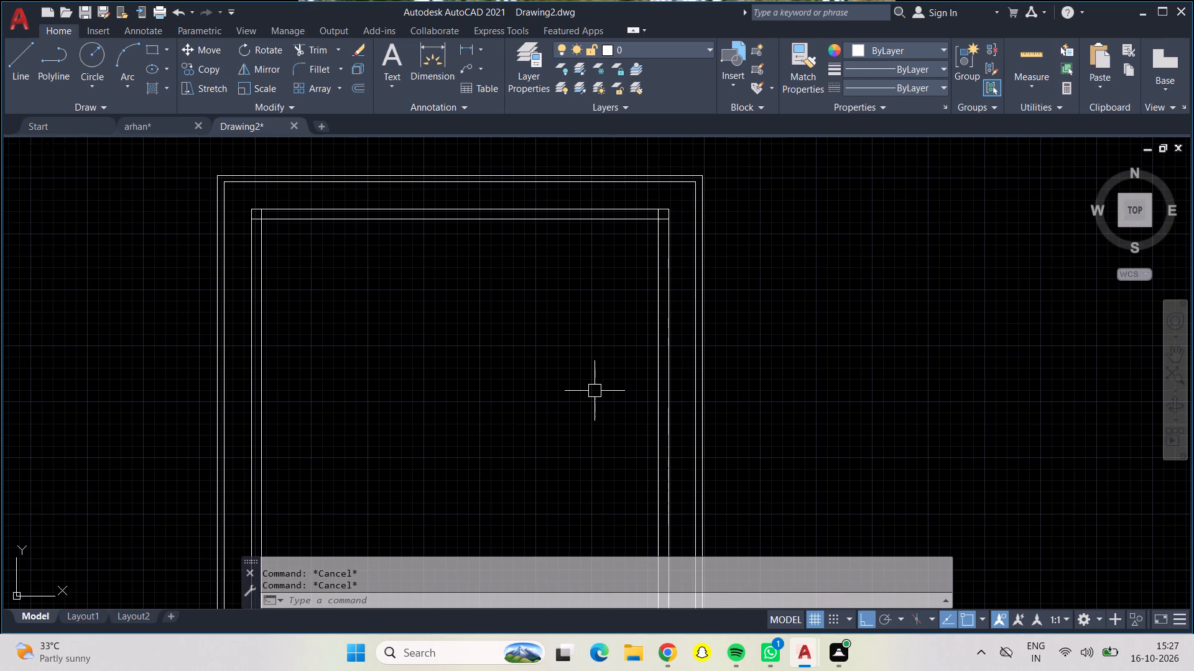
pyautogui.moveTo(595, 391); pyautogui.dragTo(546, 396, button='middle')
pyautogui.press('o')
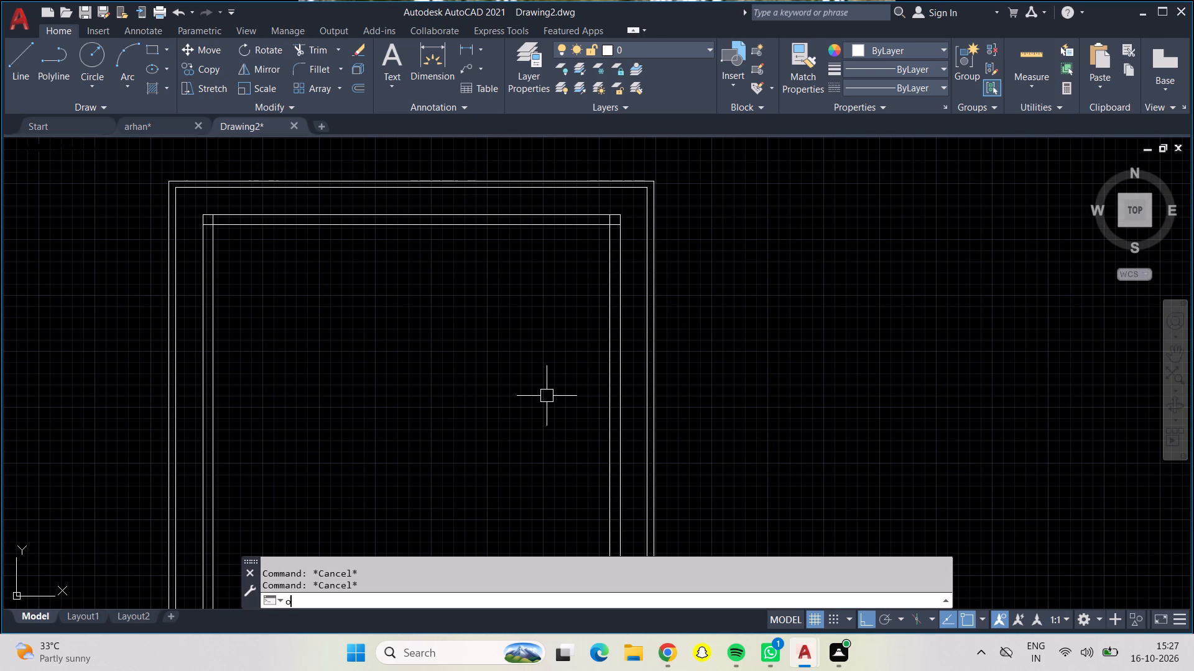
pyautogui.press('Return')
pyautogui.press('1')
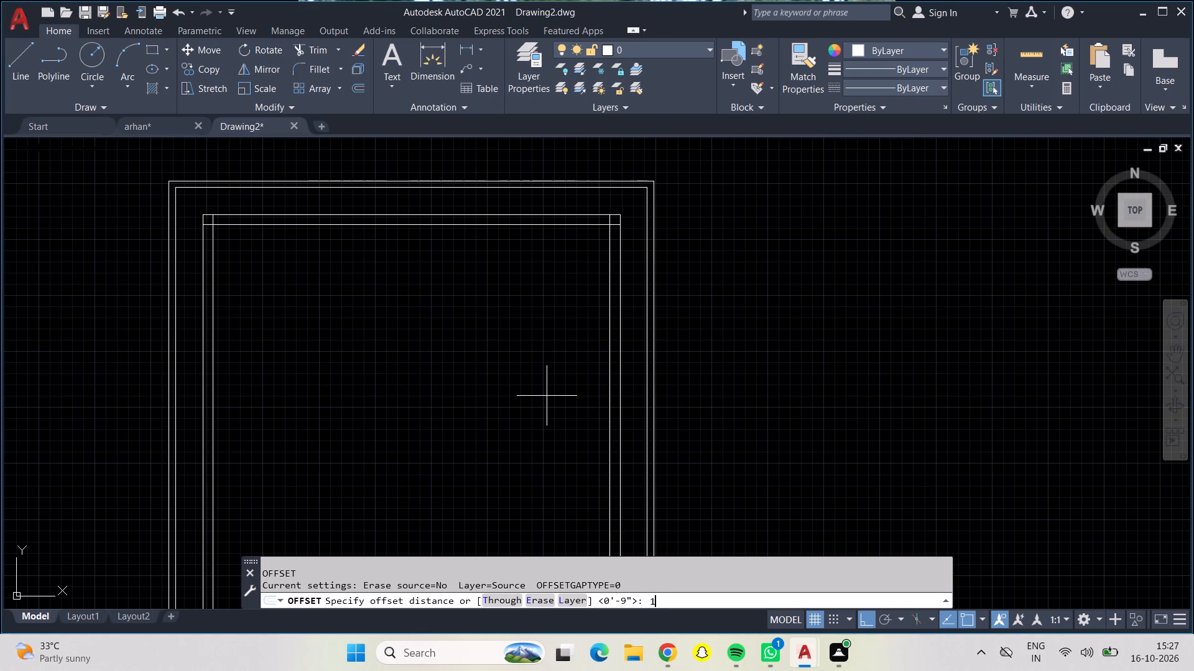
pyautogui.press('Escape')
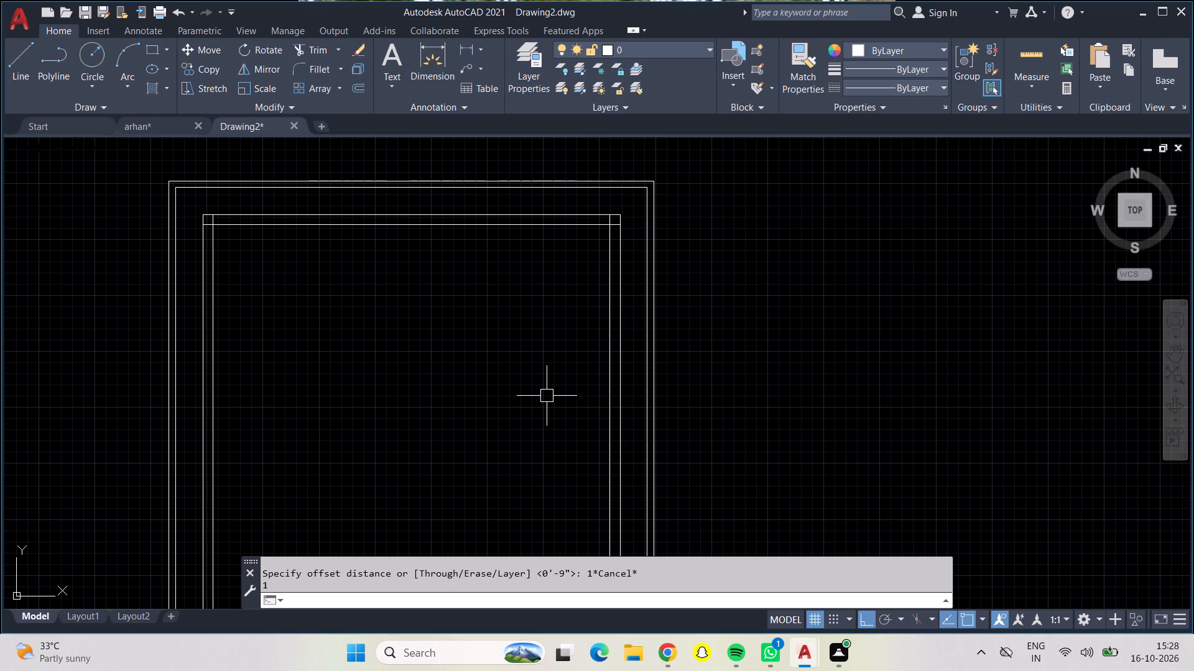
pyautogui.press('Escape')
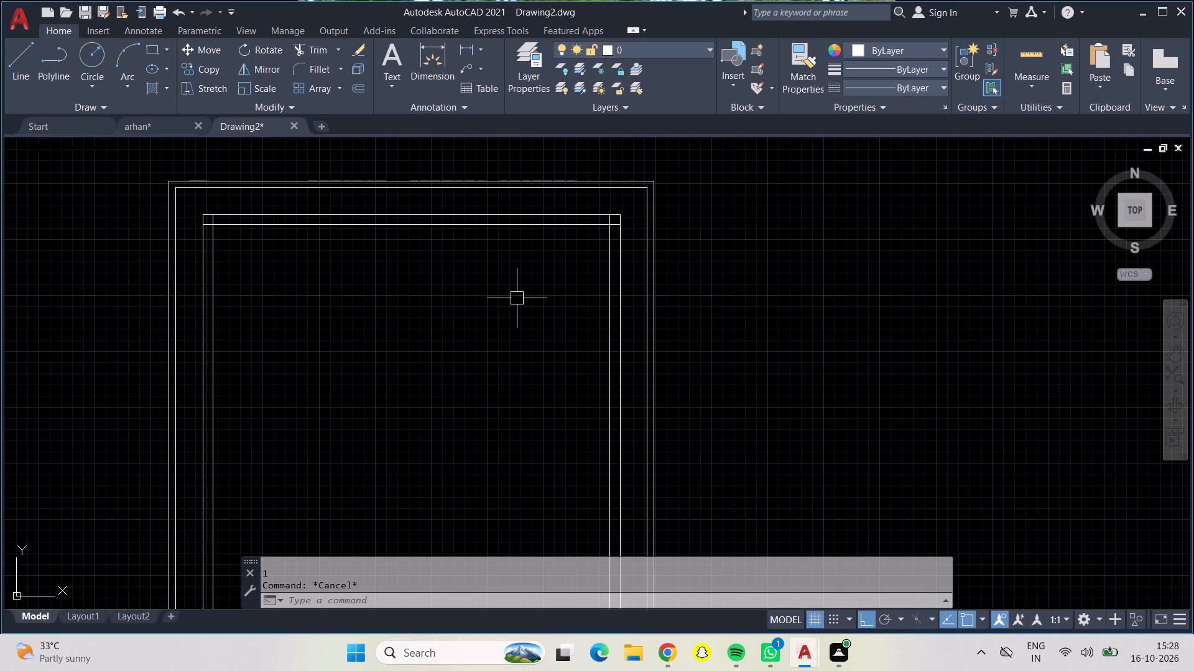
# Offset the inner line of the house's top wall downward into the room area by 8'6".
pyautogui.press('o')
pyautogui.press('Return')
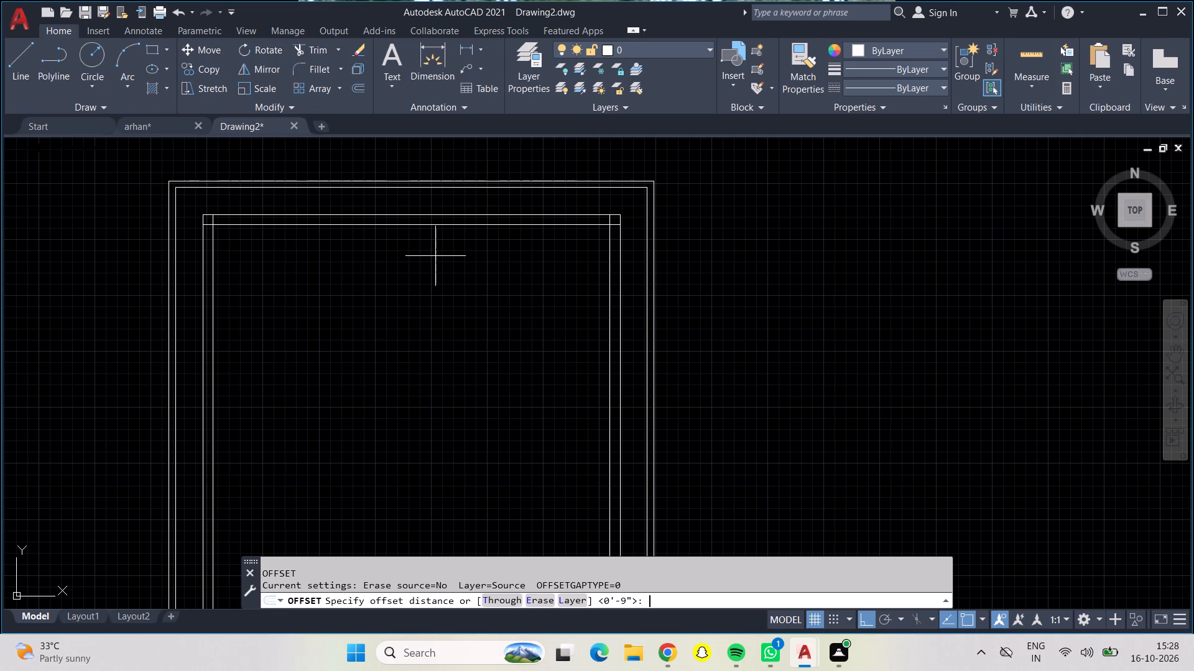
pyautogui.write('8\'6"')
pyautogui.press('Return')
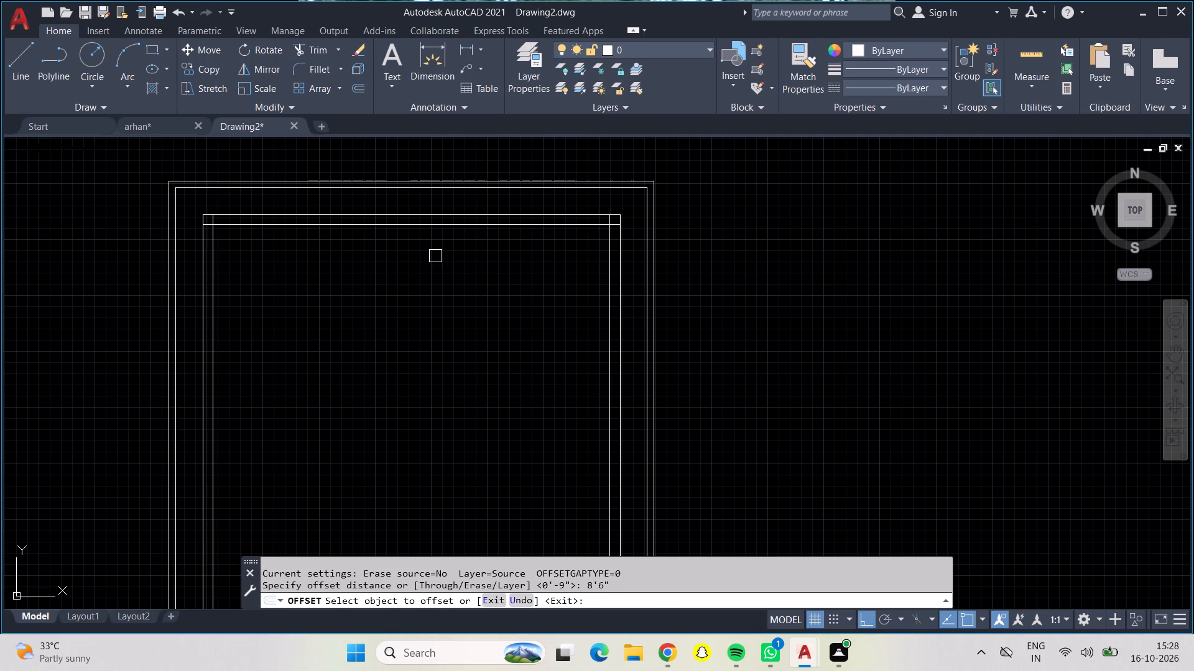
pyautogui.click(425, 226)
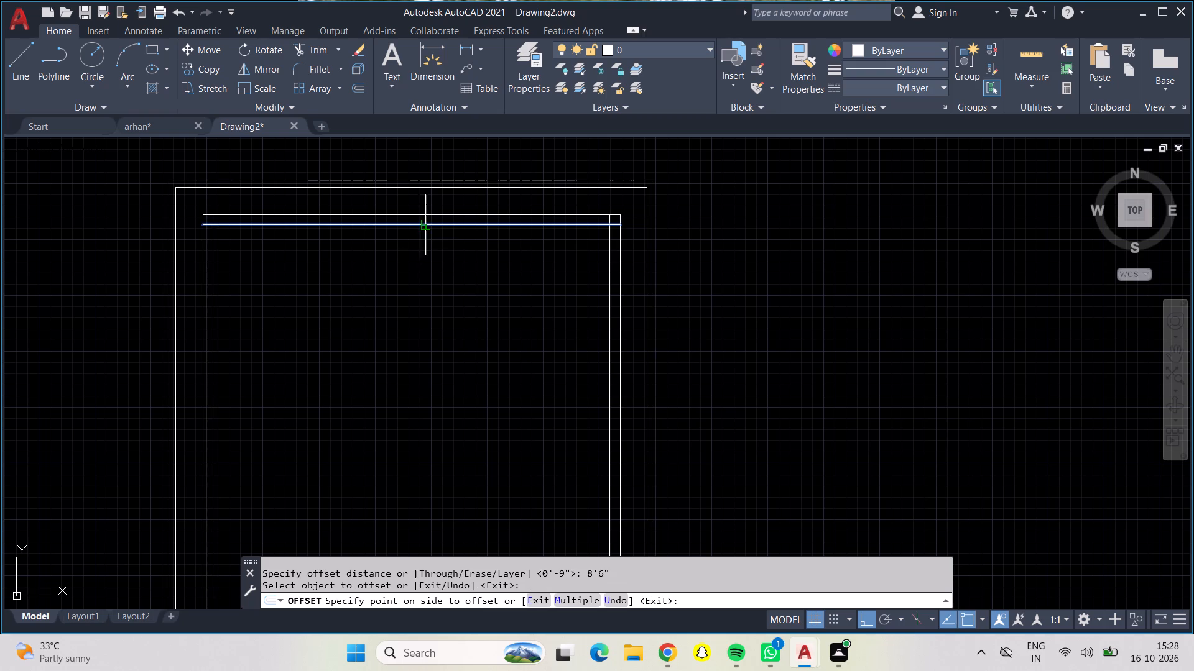
pyautogui.click(426, 334)
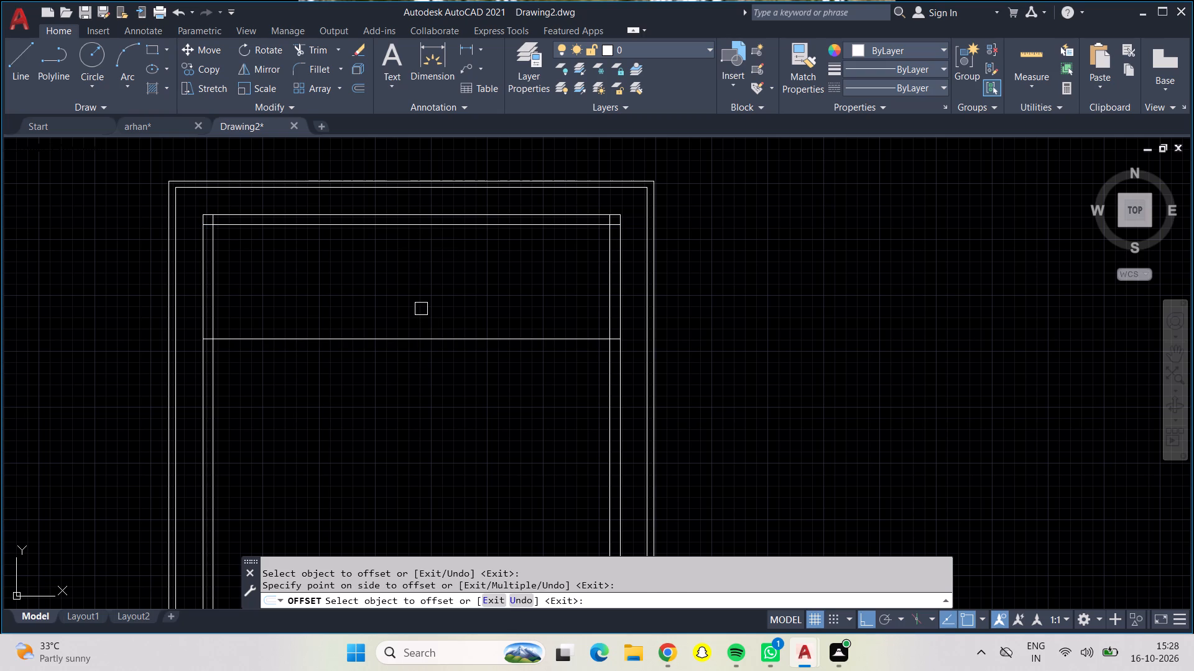
pyautogui.press('Escape')
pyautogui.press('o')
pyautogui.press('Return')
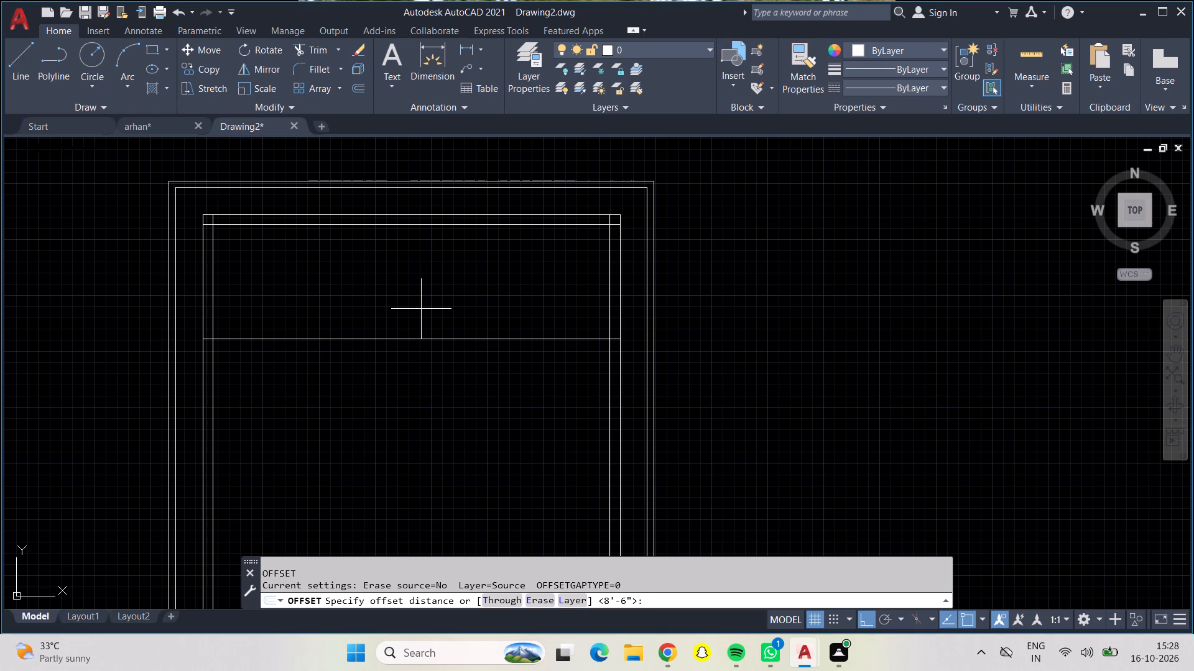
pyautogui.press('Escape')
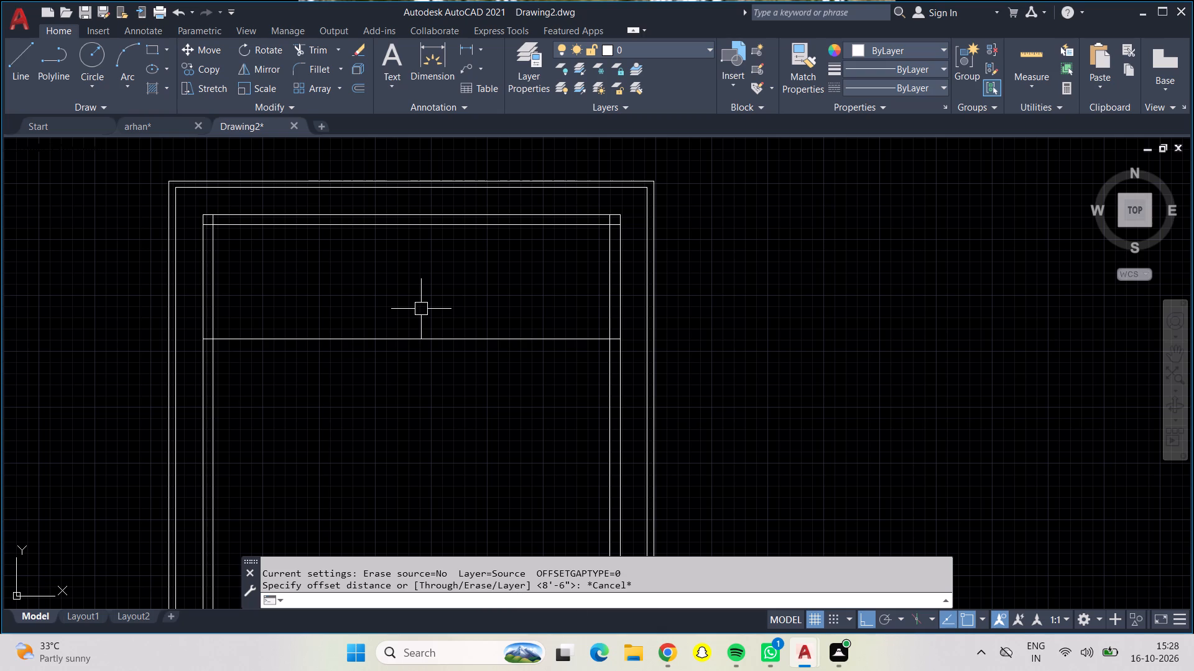
# Offset the inner line of the house's top wall downward into the room area by 14'.
pyautogui.press('o')
pyautogui.press('Return')
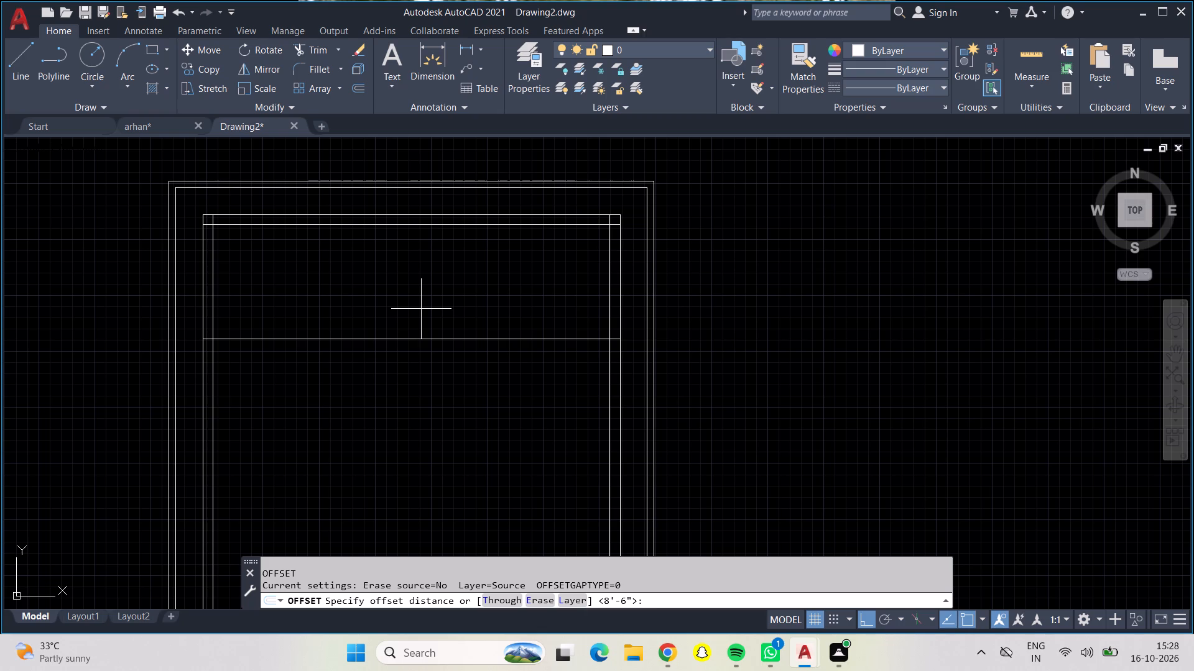
pyautogui.write("14'")
pyautogui.press('Return')
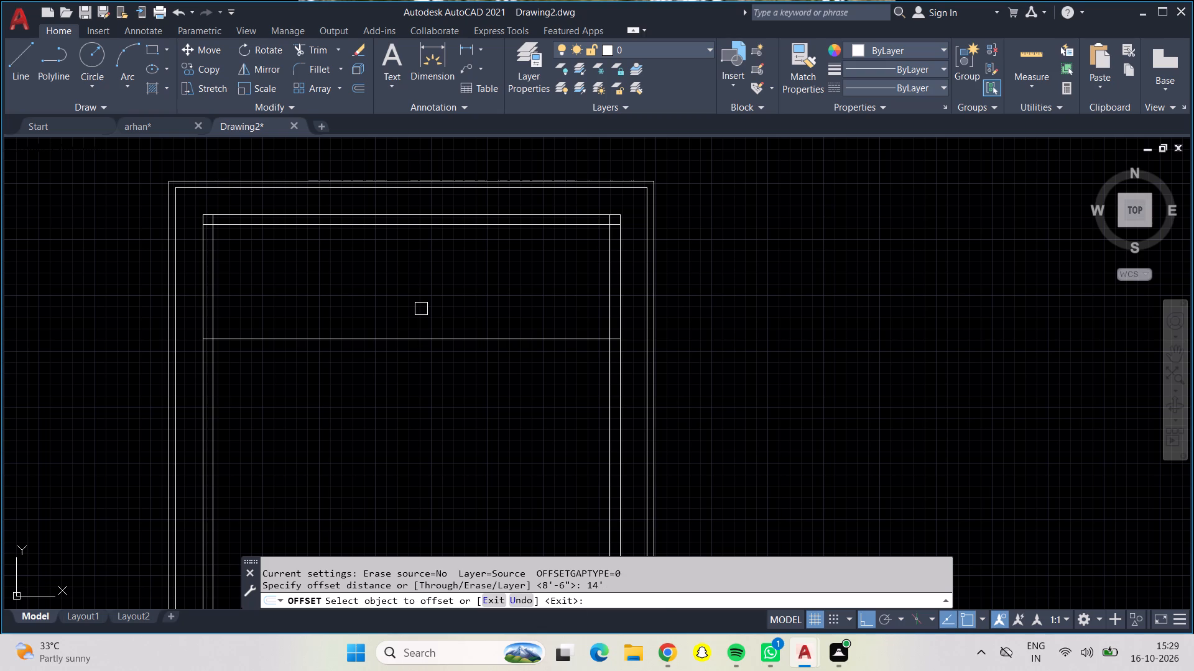
pyautogui.click(433, 227)
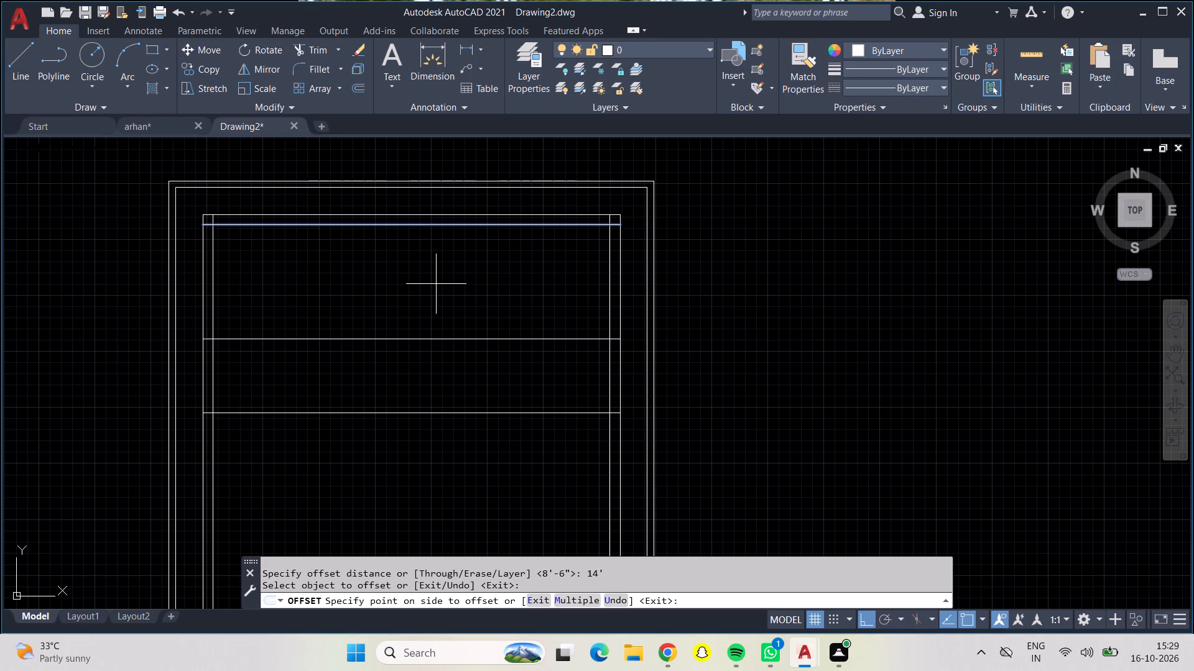
pyautogui.click(436, 284)
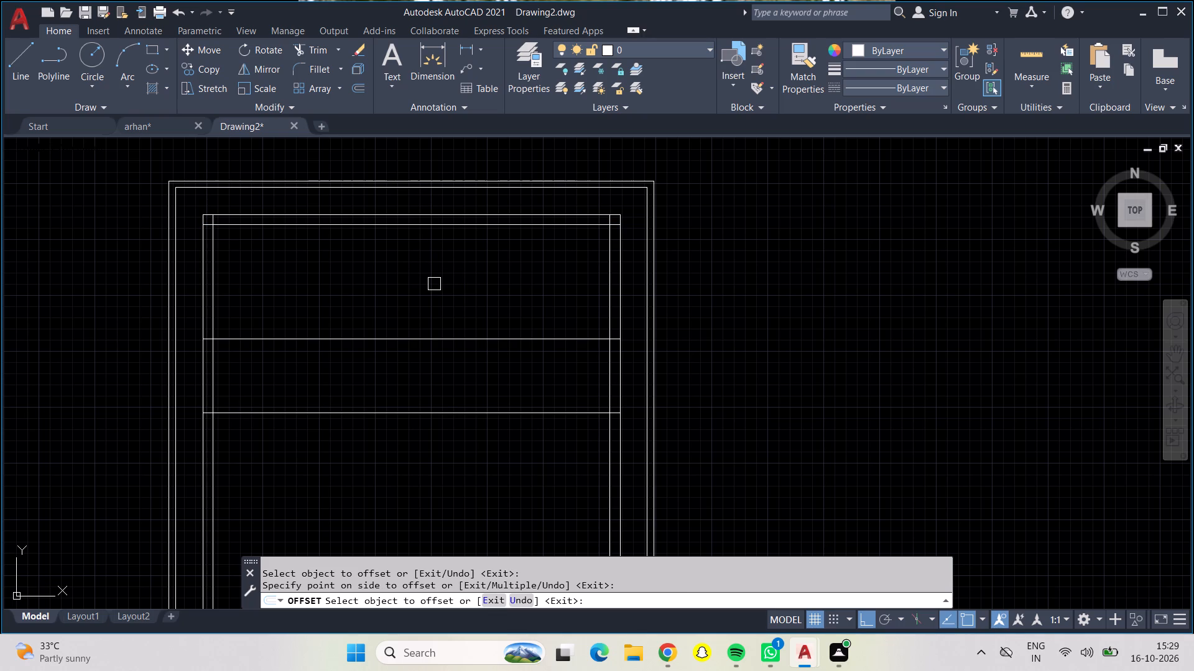
pyautogui.press('Escape')
# Offset the inner lines of the house's left and right walls inward by 11' to form two vertical partition lines.
pyautogui.press('o')
pyautogui.press('Return')
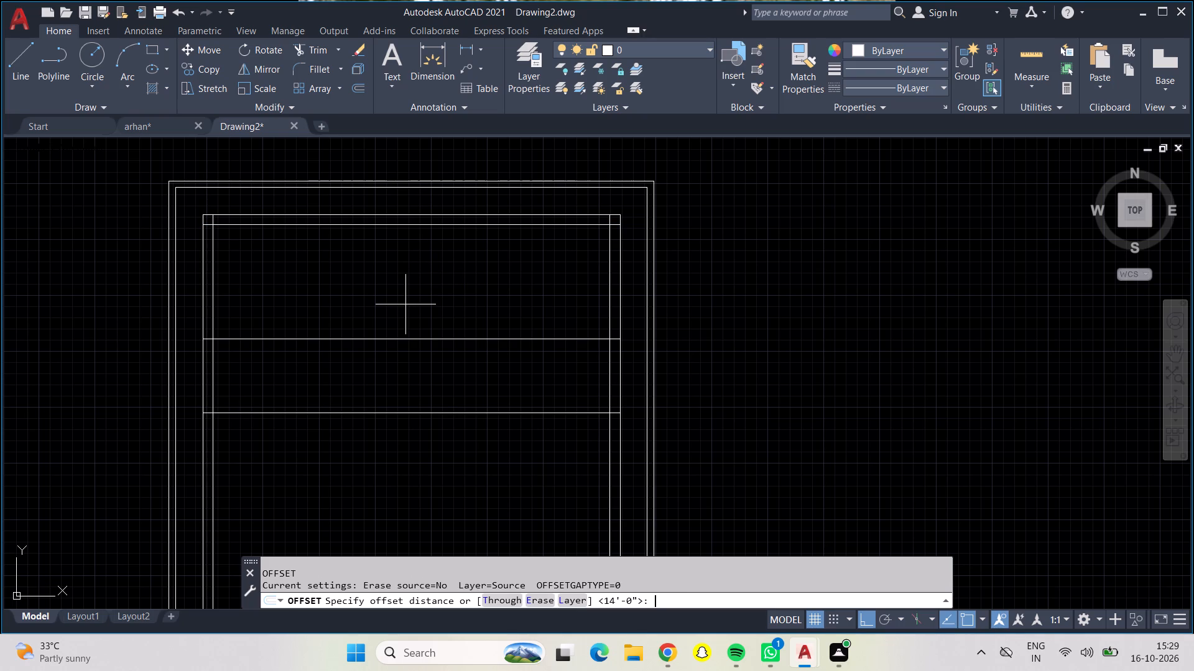
pyautogui.write('11')
pyautogui.press("'")
pyautogui.press('Return')
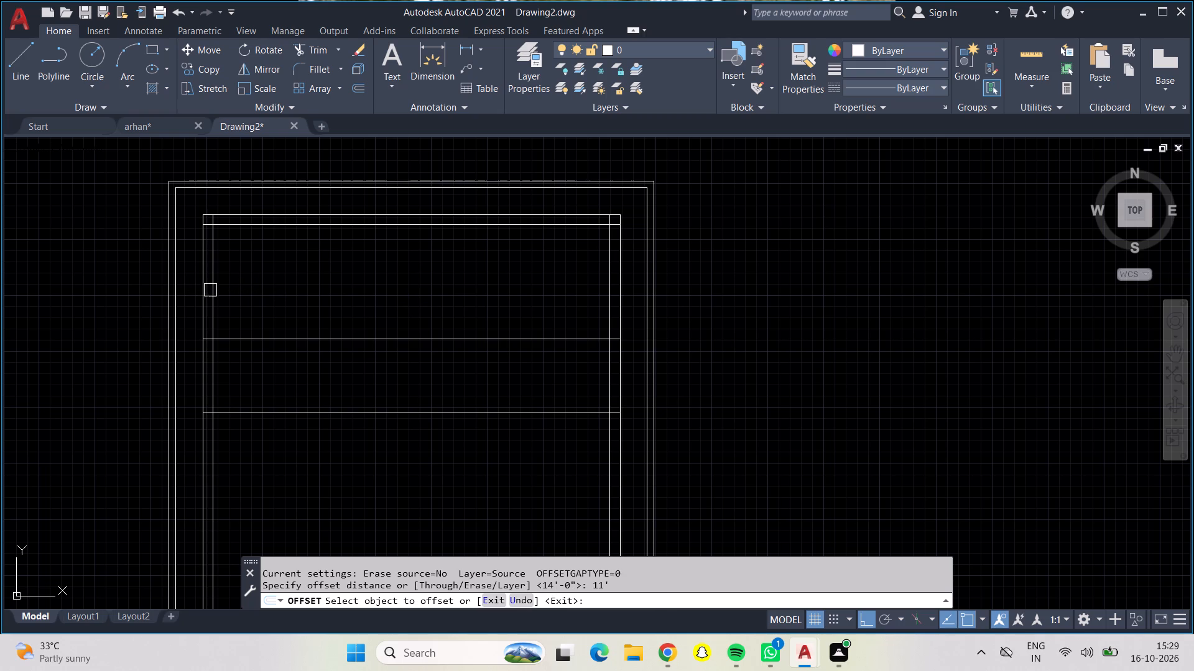
pyautogui.click(213, 293)
pyautogui.click(354, 289)
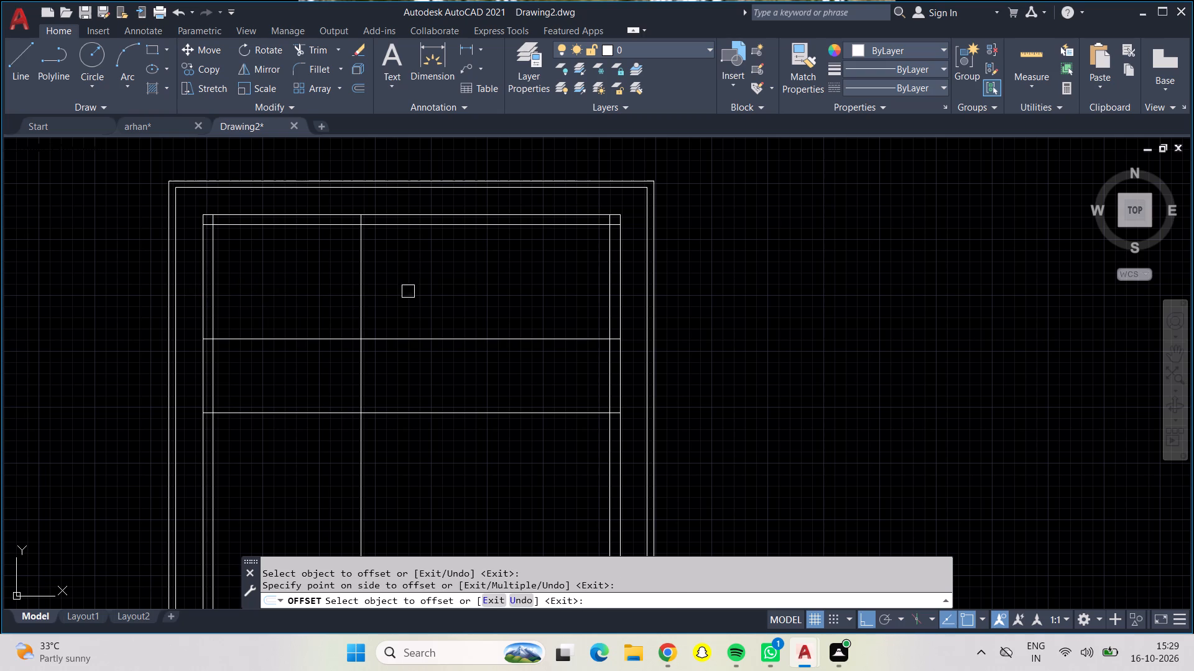
pyautogui.click(608, 314)
pyautogui.click(432, 304)
pyautogui.press('Escape')
# Offset the inner line of the house's top wall downward by 4'.
pyautogui.press('o')
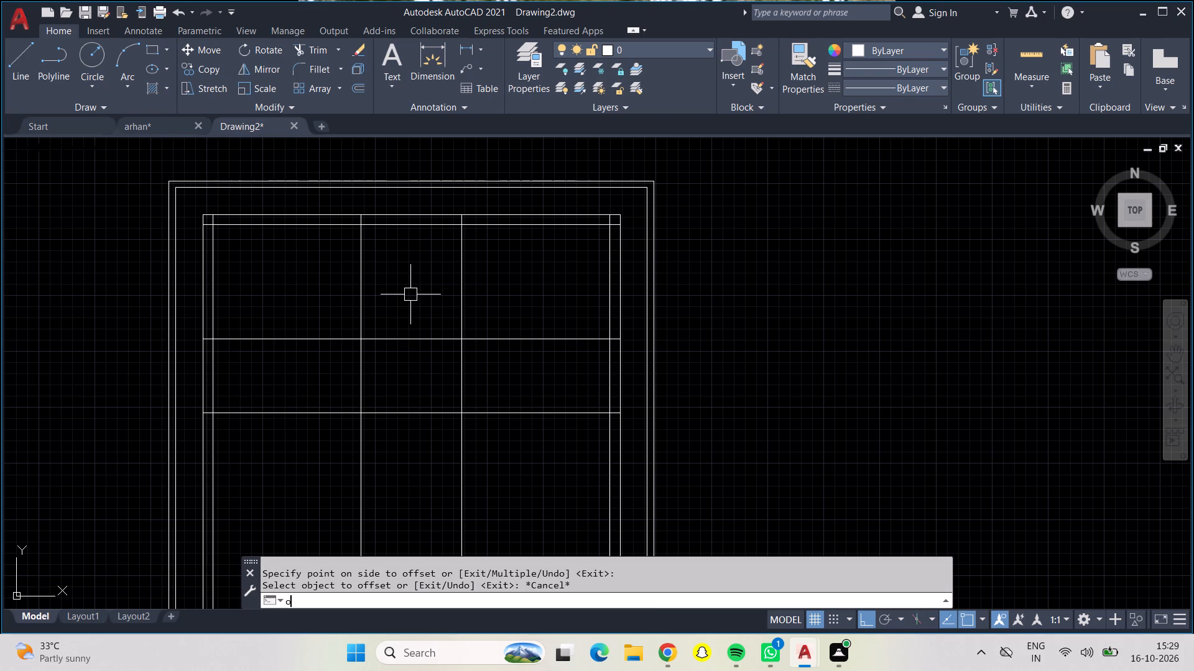
pyautogui.press('Return')
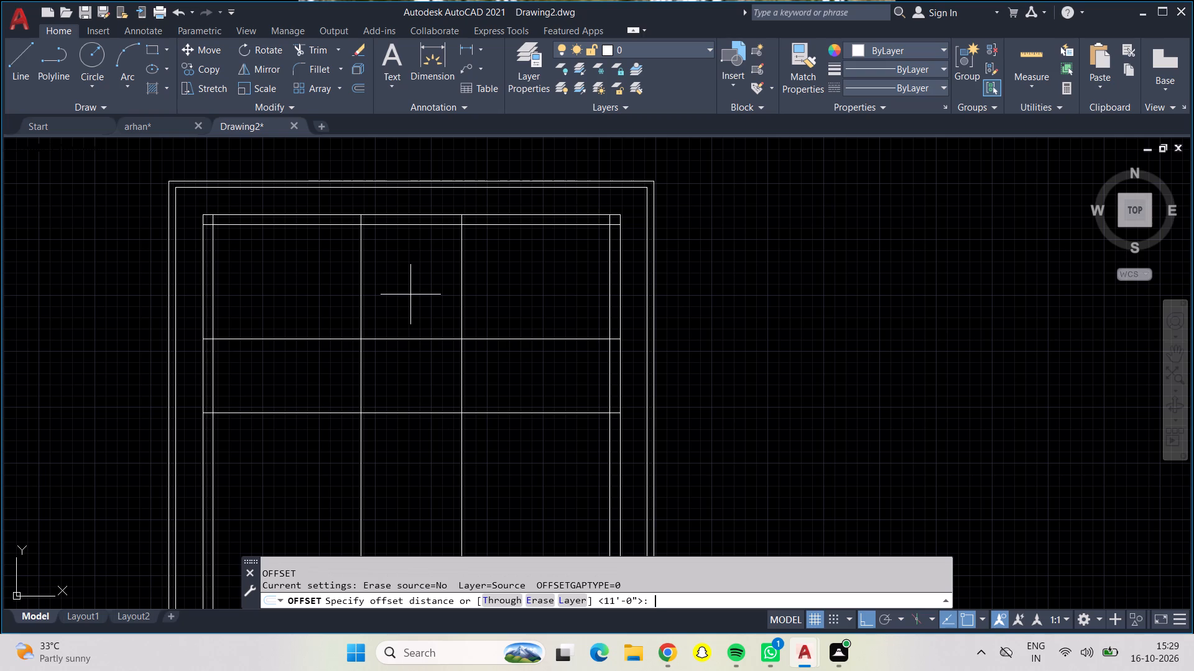
pyautogui.press('3')
pyautogui.press('BackSpace')
pyautogui.press('4')
pyautogui.press("'")
pyautogui.press('Return')
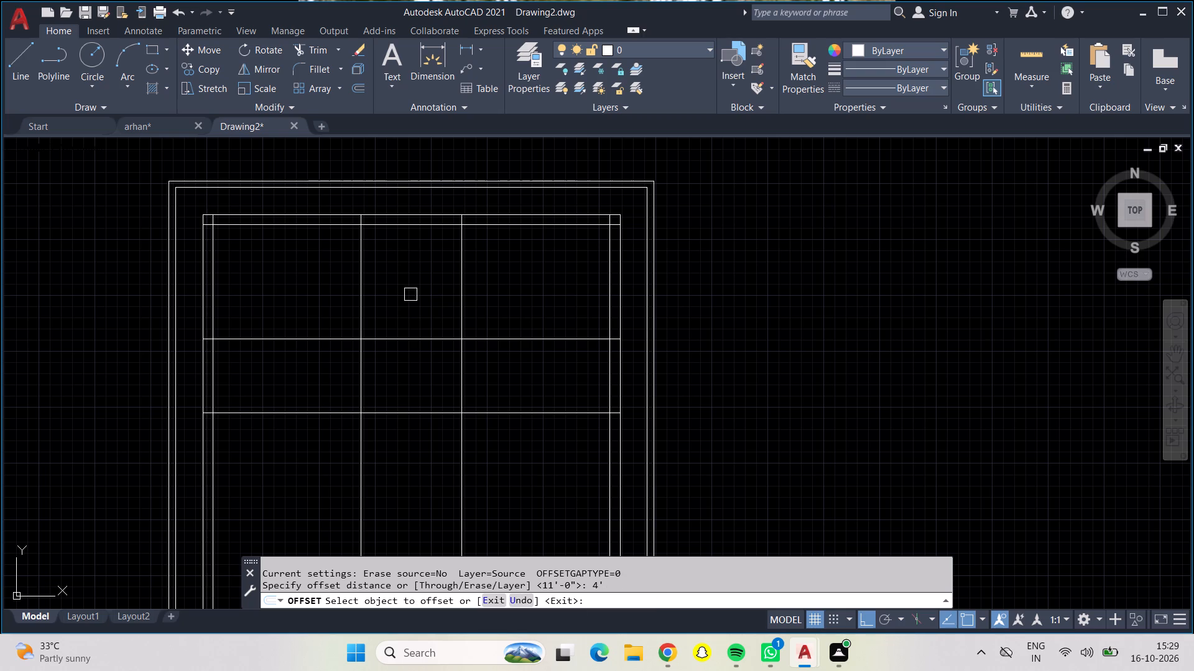
pyautogui.click(496, 229)
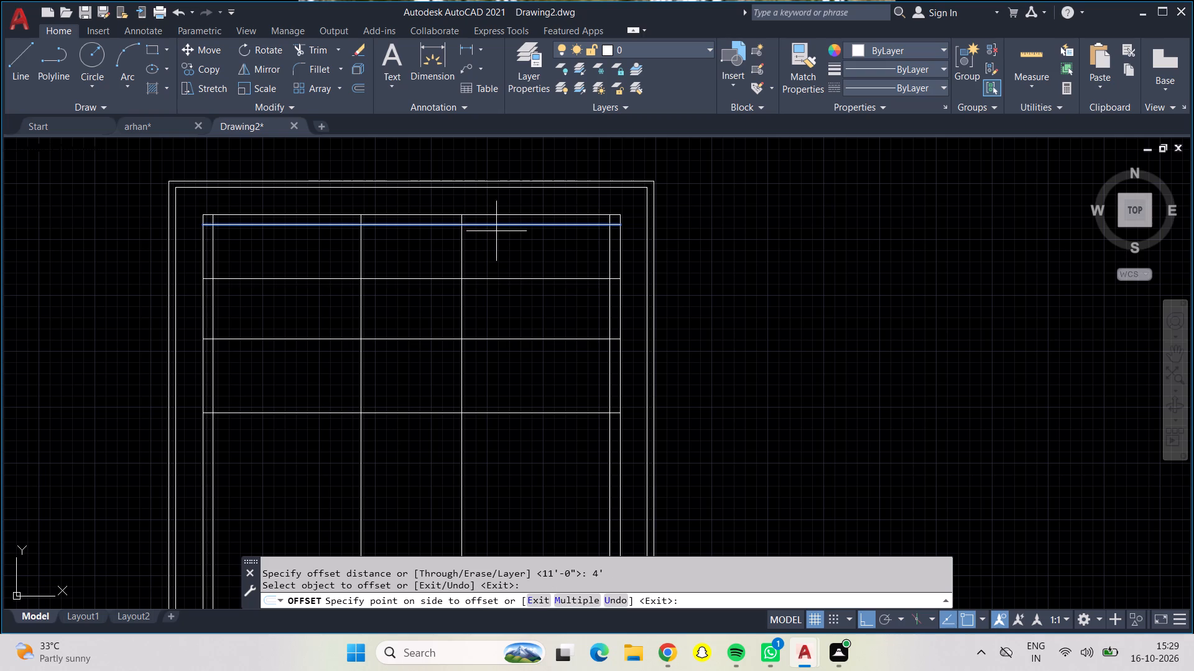
pyautogui.click(502, 279)
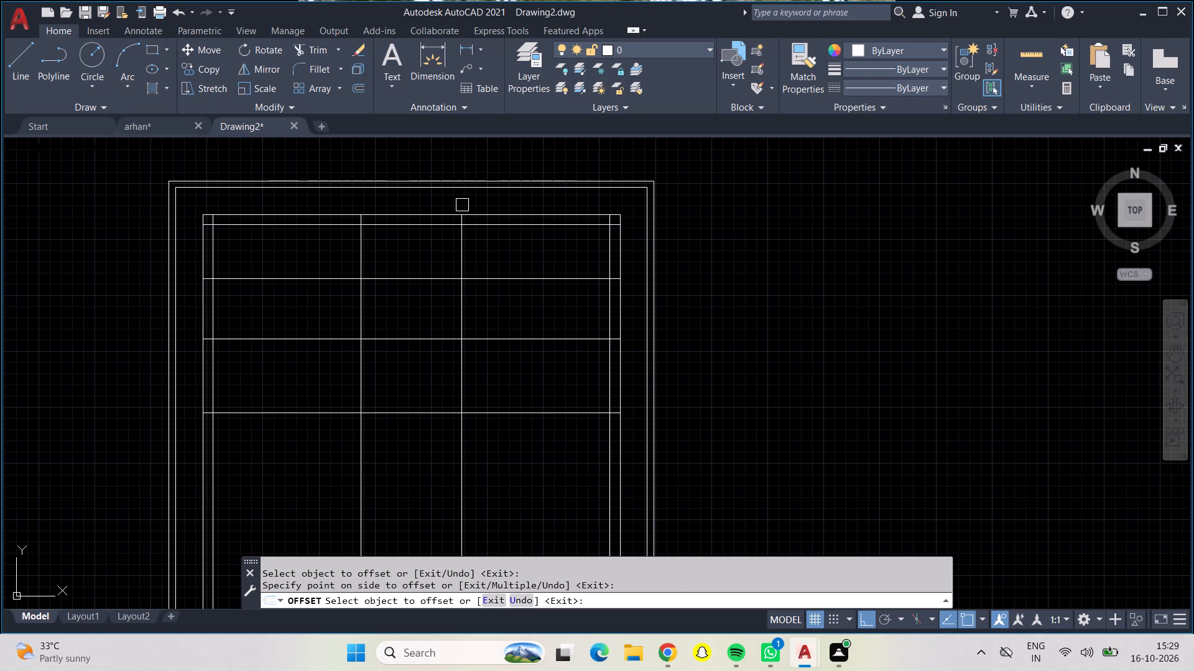
pyautogui.press('Escape')
# Offset the 4' horizontal line upward and the 14' horizontal line downward by 6" to give both partitions thickness.
pyautogui.press('o')
pyautogui.press('Return')
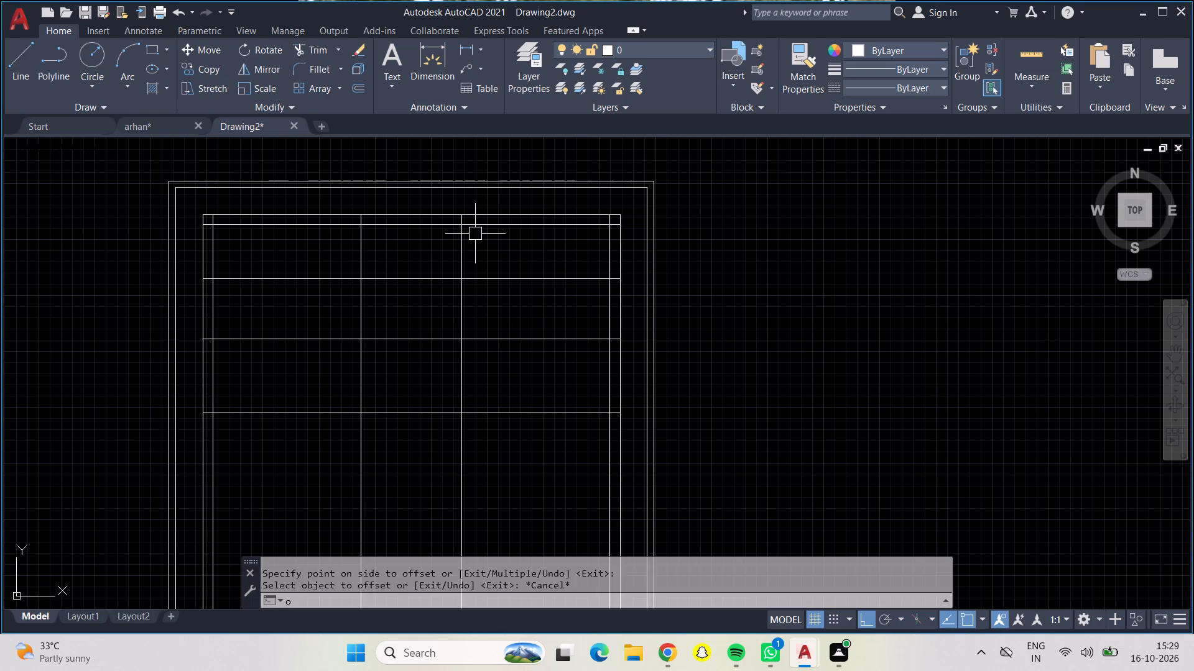
pyautogui.press('6')
pyautogui.hotkey('shift', '"')
pyautogui.press('Return')
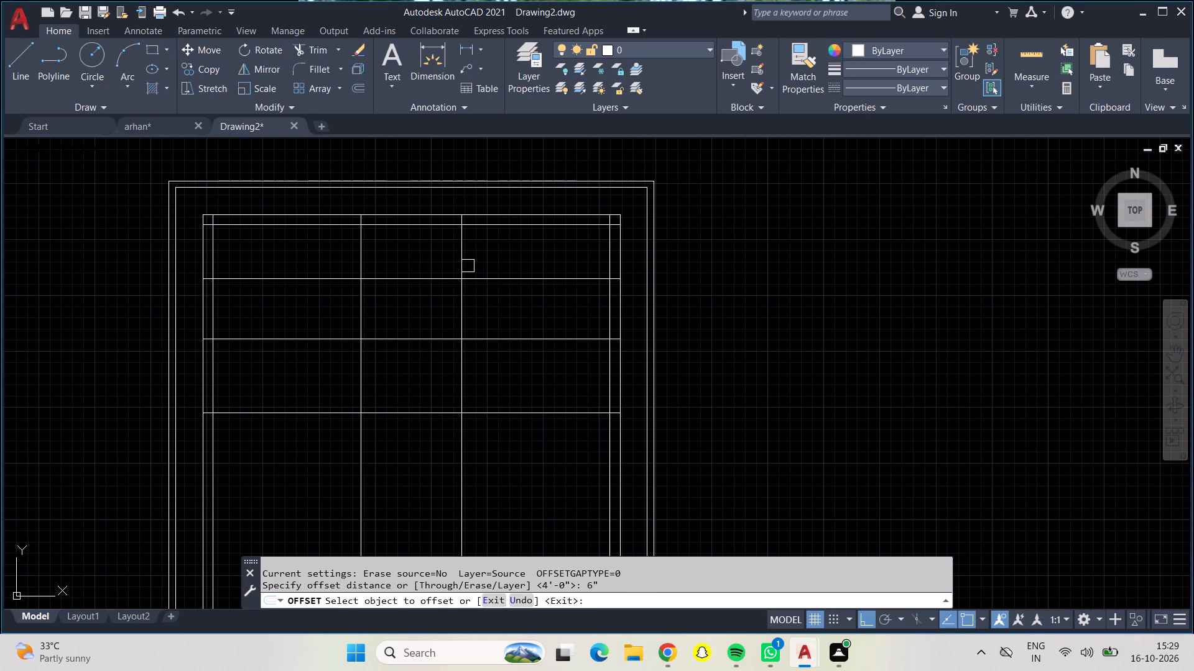
pyautogui.click(514, 280)
pyautogui.click(509, 253)
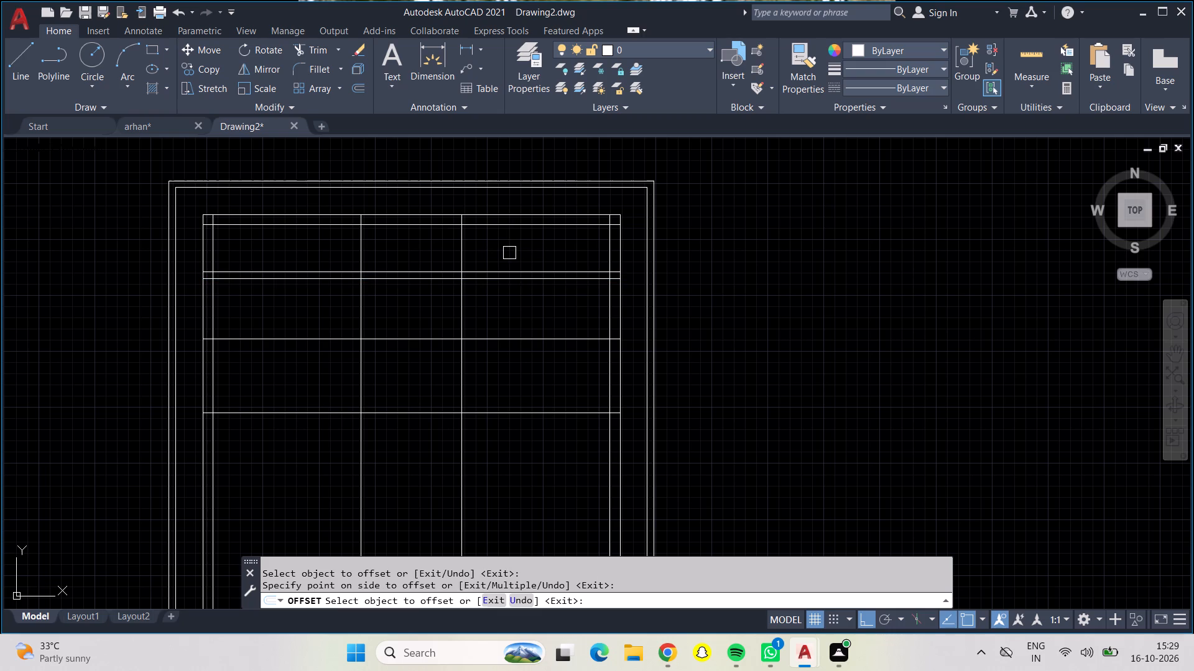
pyautogui.click(521, 411)
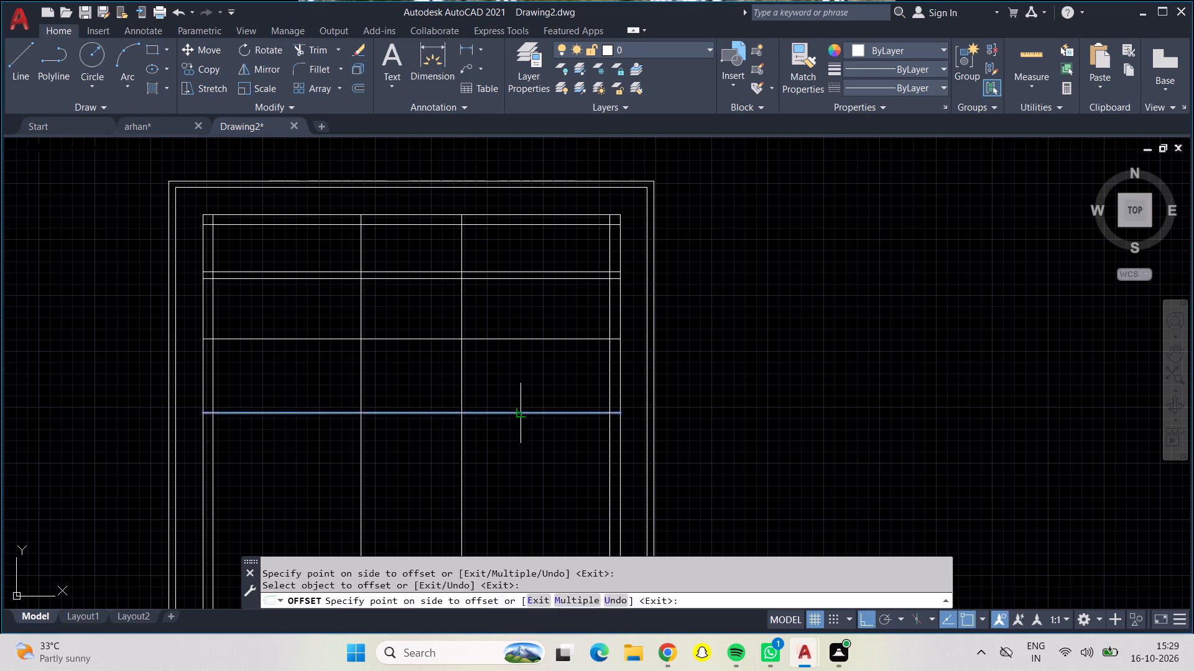
pyautogui.click(529, 444)
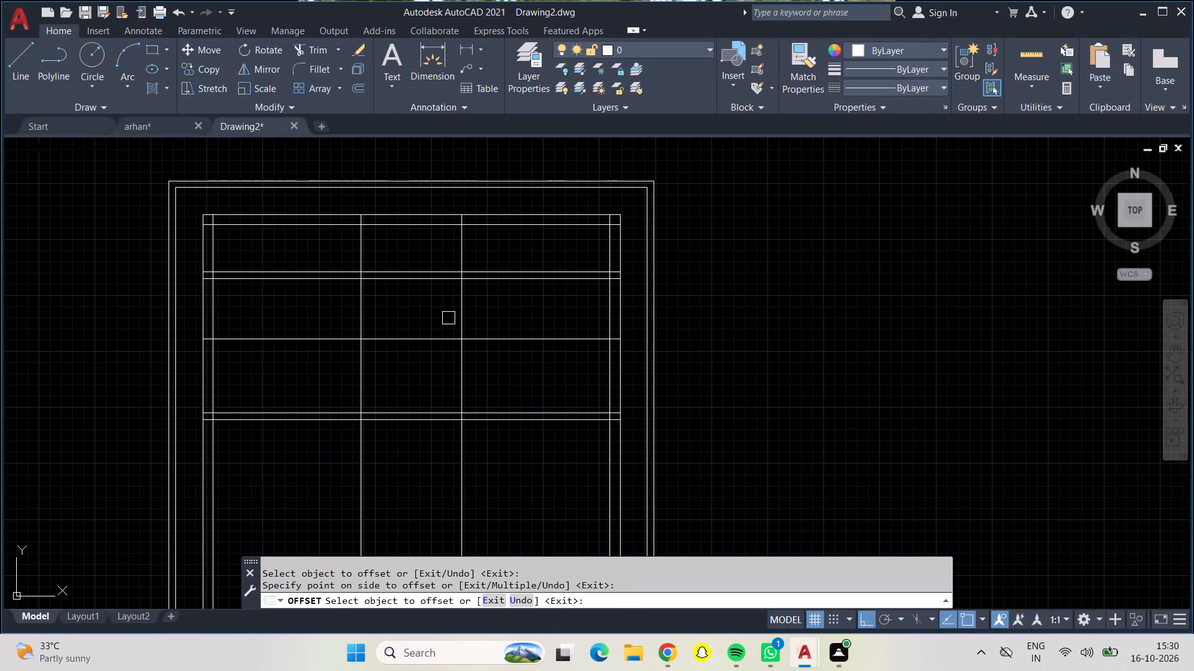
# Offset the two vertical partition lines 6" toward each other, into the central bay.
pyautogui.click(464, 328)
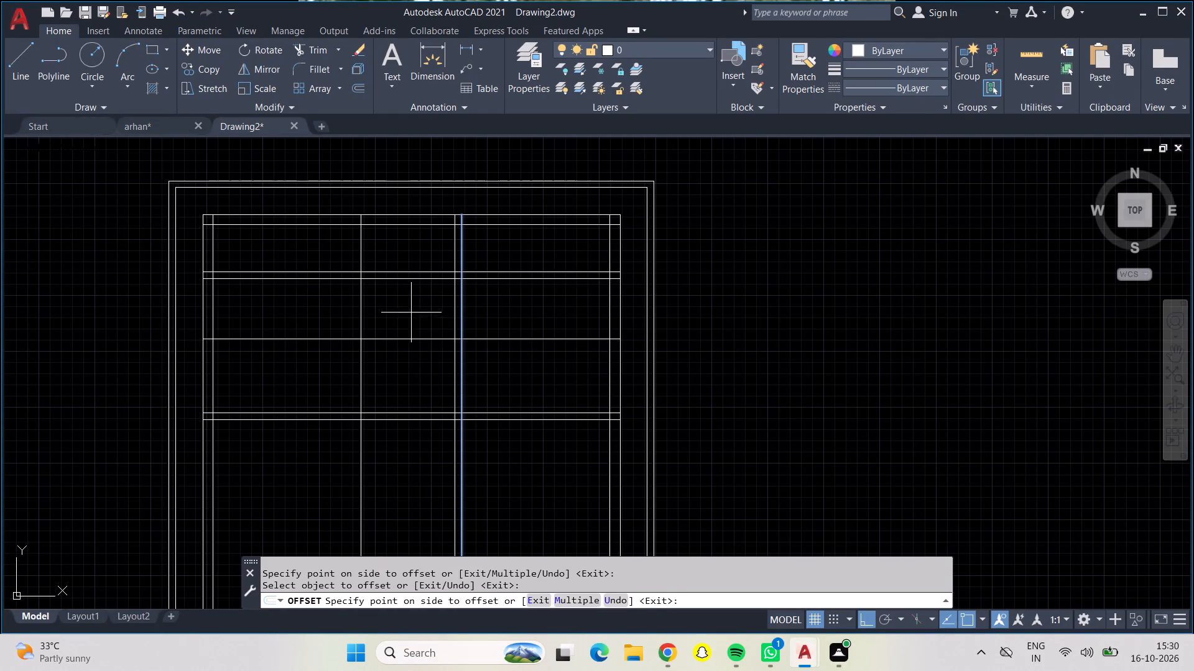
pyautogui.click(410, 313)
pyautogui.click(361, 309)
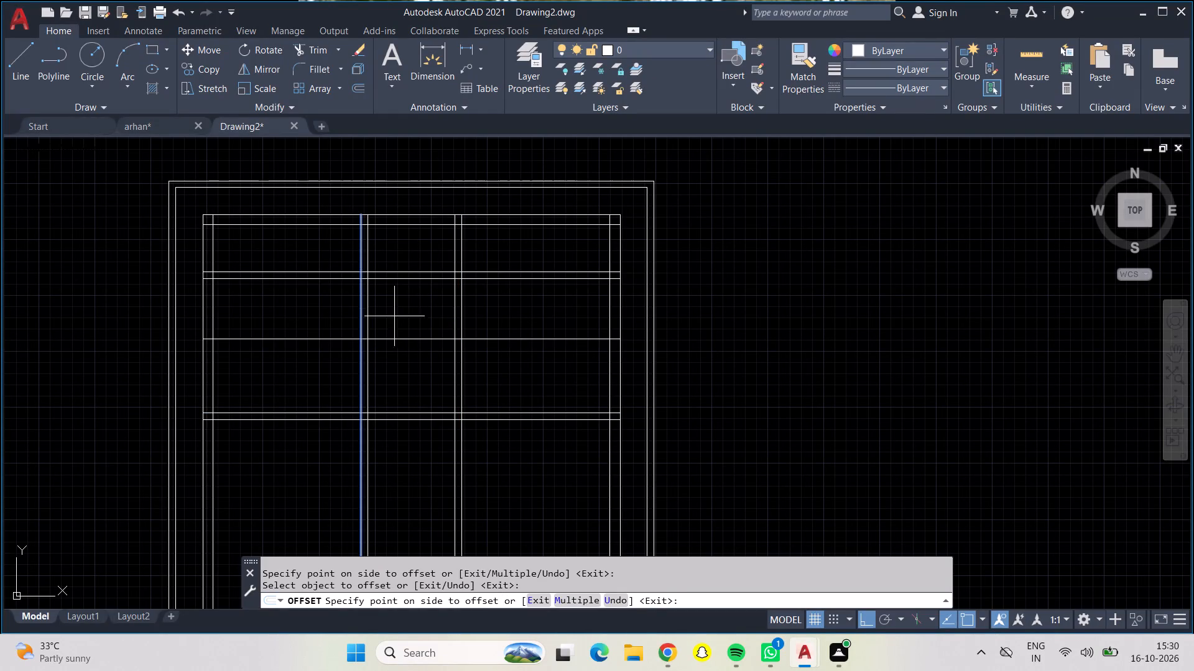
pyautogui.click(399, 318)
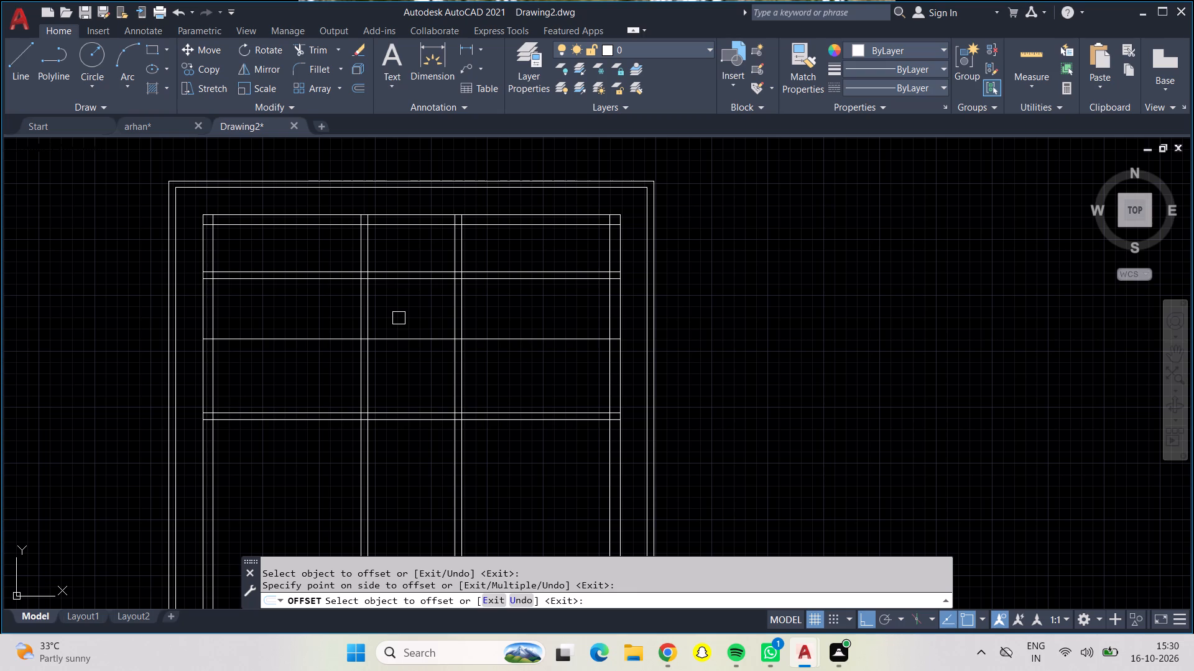
# Quick-measure the width and depth of the central space between the two vertical partitions.
pyautogui.click(1012, 54)
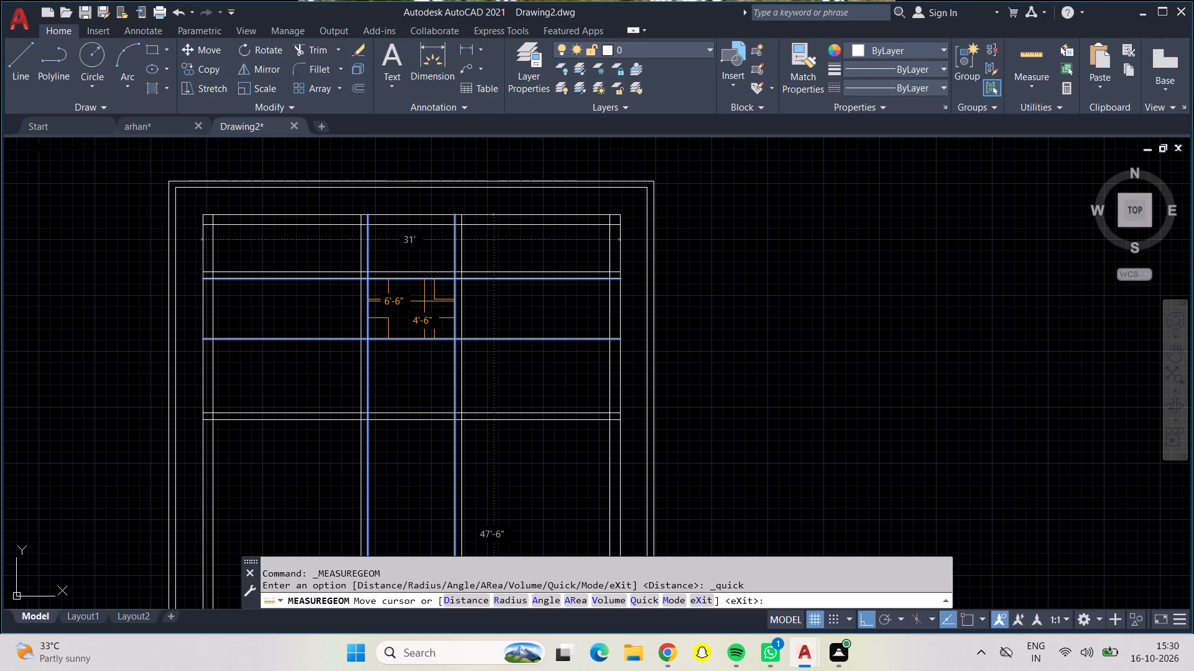
pyautogui.press('Escape')
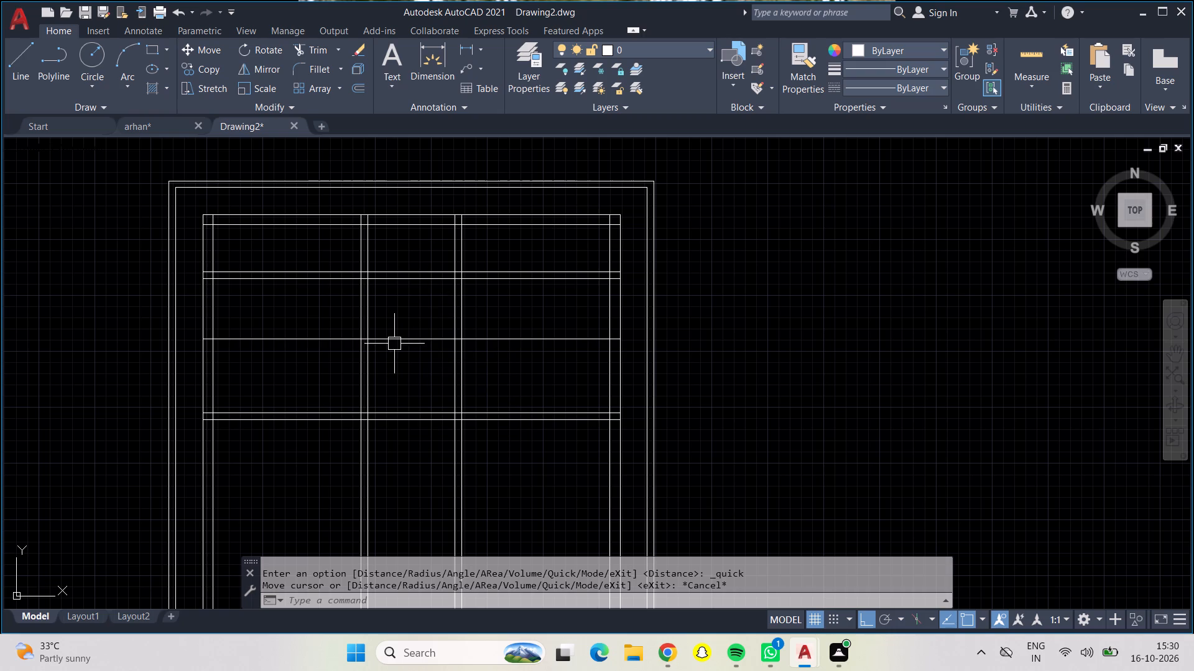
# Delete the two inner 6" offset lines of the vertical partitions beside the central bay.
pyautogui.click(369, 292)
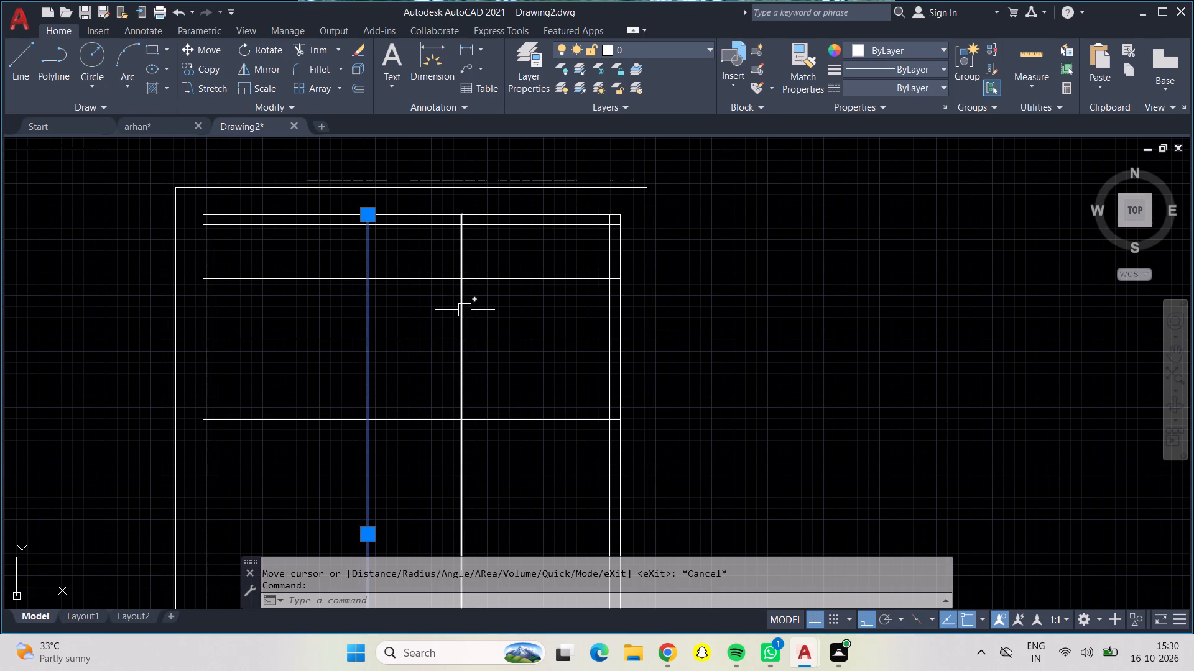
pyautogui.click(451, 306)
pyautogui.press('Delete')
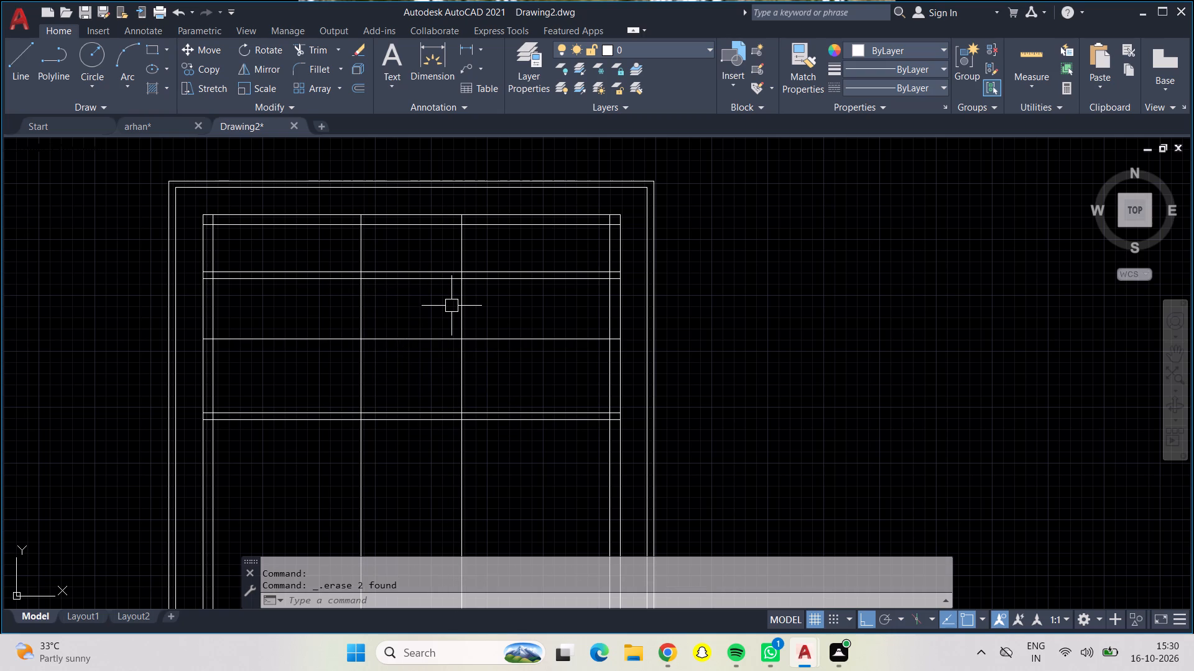
# Offset the two vertical partition lines 4" toward each other, into the central bay.
pyautogui.press('o')
pyautogui.press('Return')
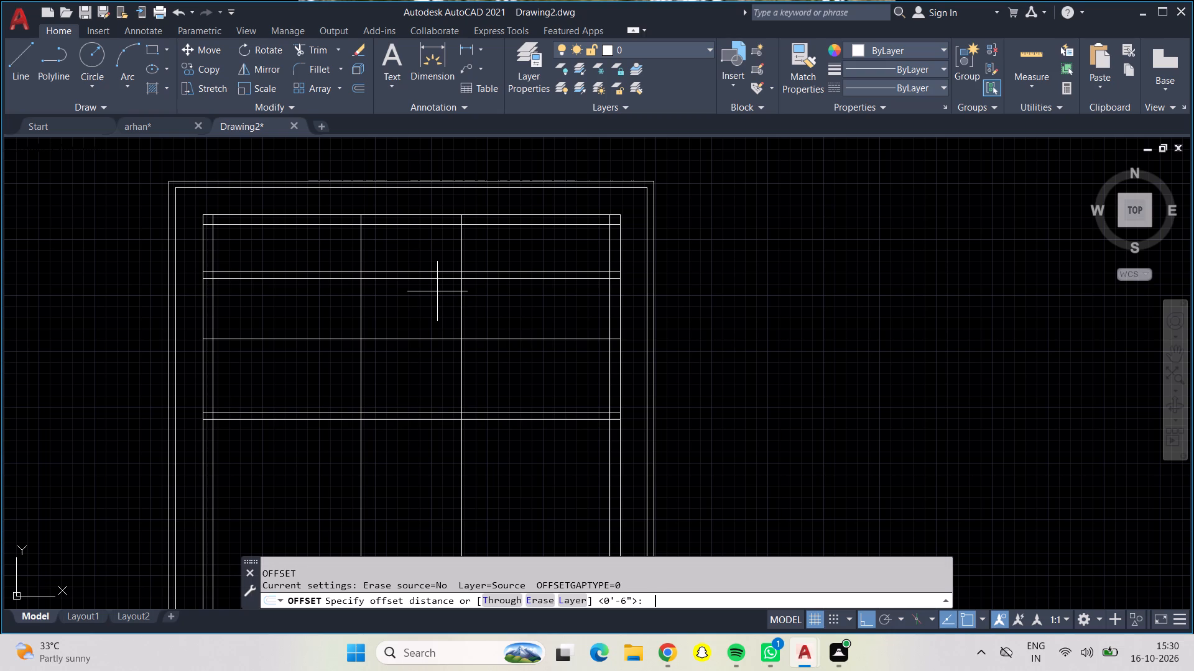
pyautogui.press('4')
pyautogui.hotkey('shift', '"')
pyautogui.press('Return')
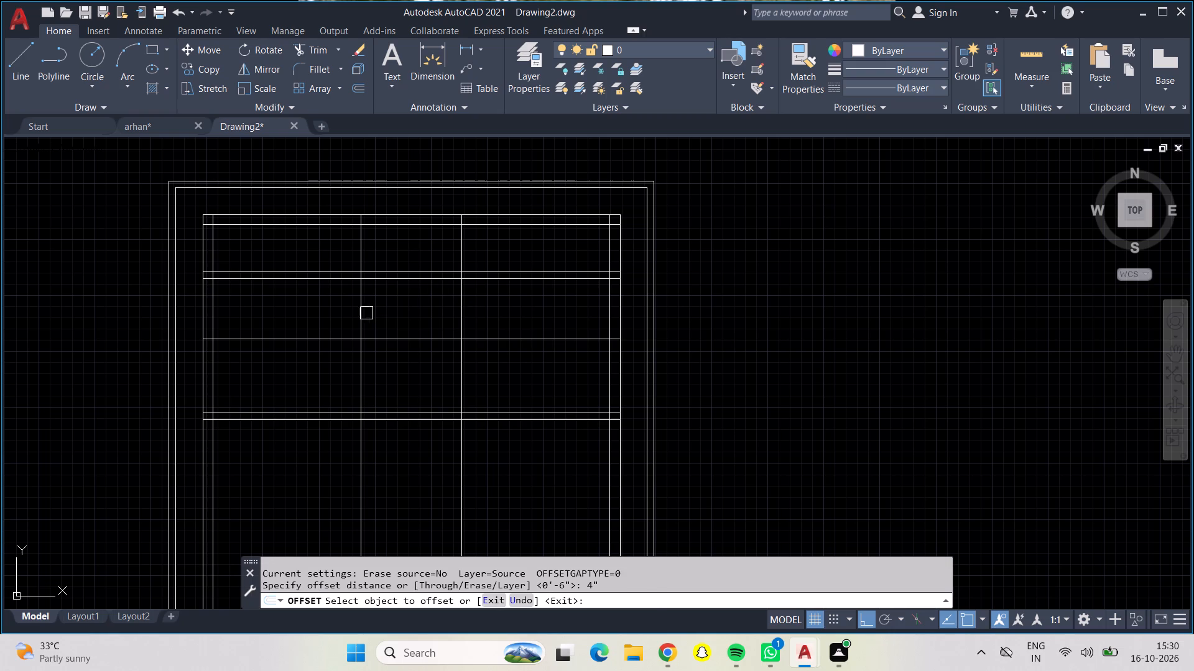
pyautogui.click(359, 309)
pyautogui.click(396, 321)
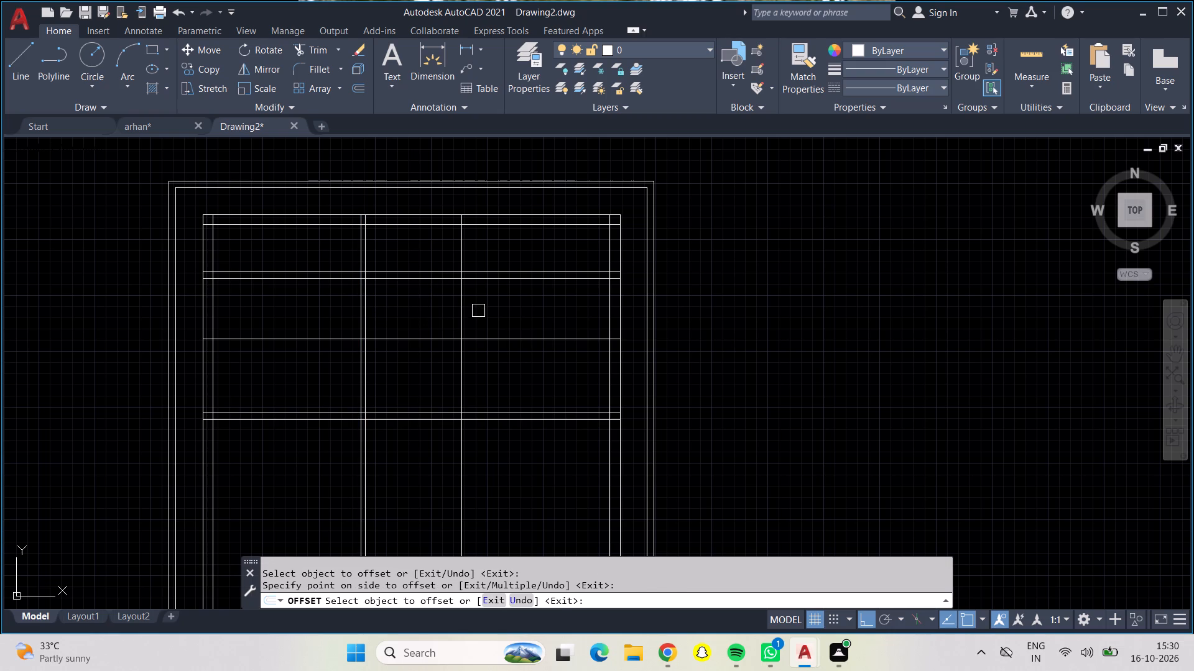
pyautogui.click(461, 308)
pyautogui.click(403, 309)
pyautogui.press('Escape')
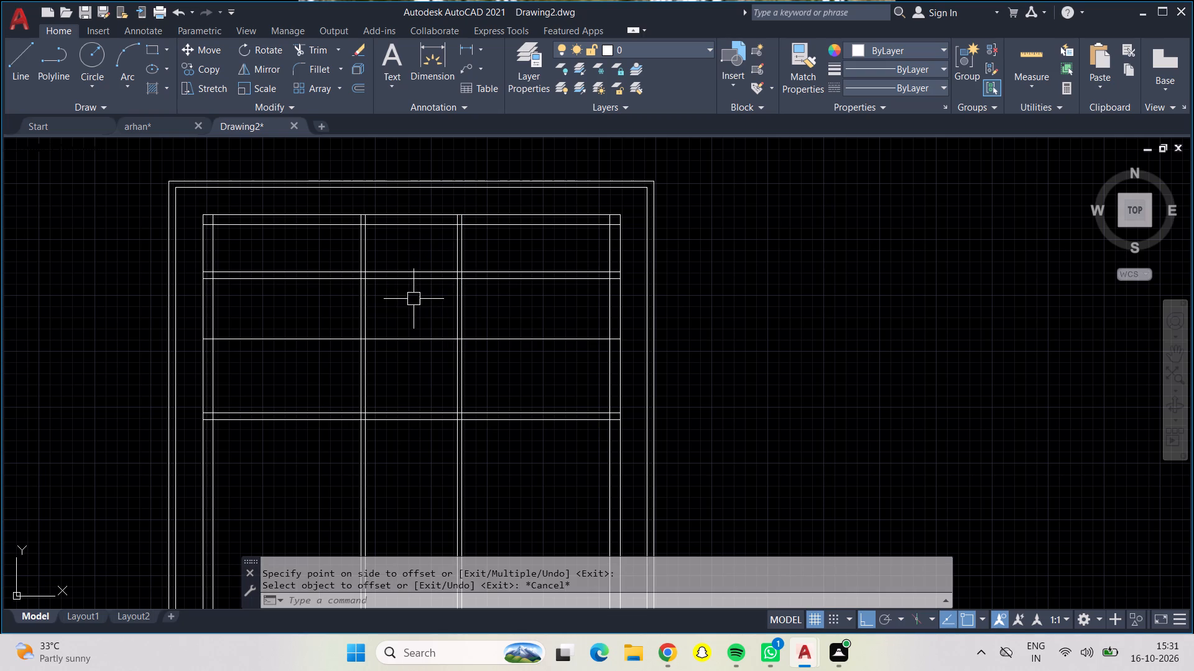
# Offset the single horizontal partition line midway between the two double-line partitions 6" downward.
pyautogui.scroll(1, 414, 283)
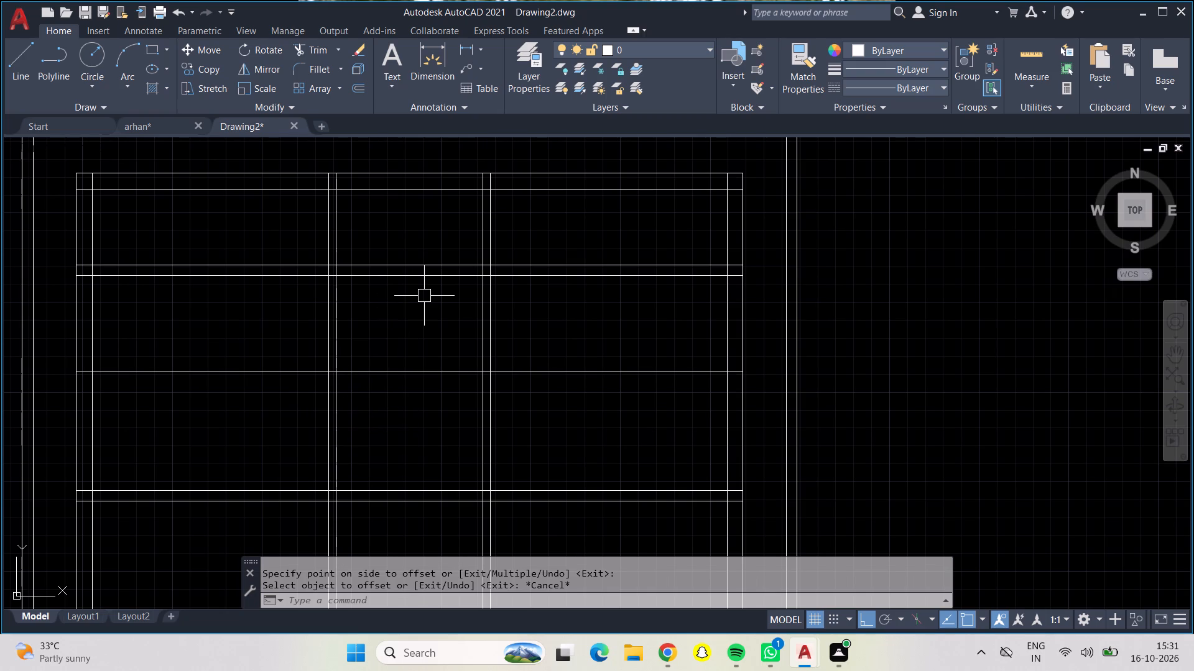
pyautogui.press('Escape')
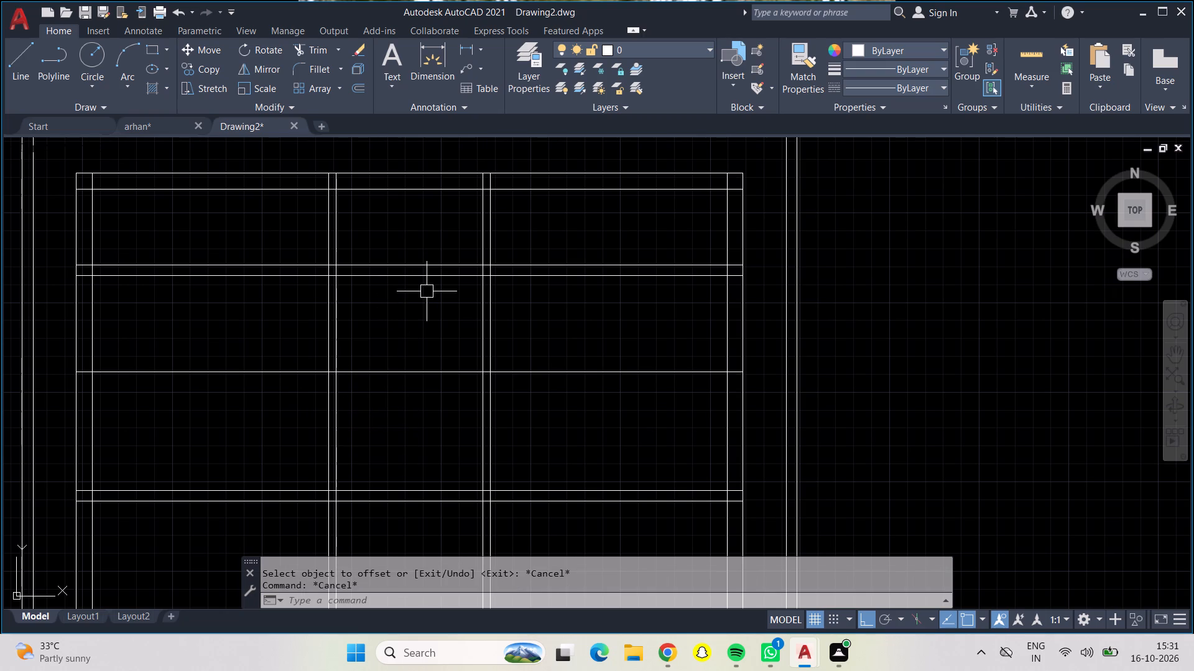
pyautogui.press('o')
pyautogui.press('Return')
pyautogui.press('6')
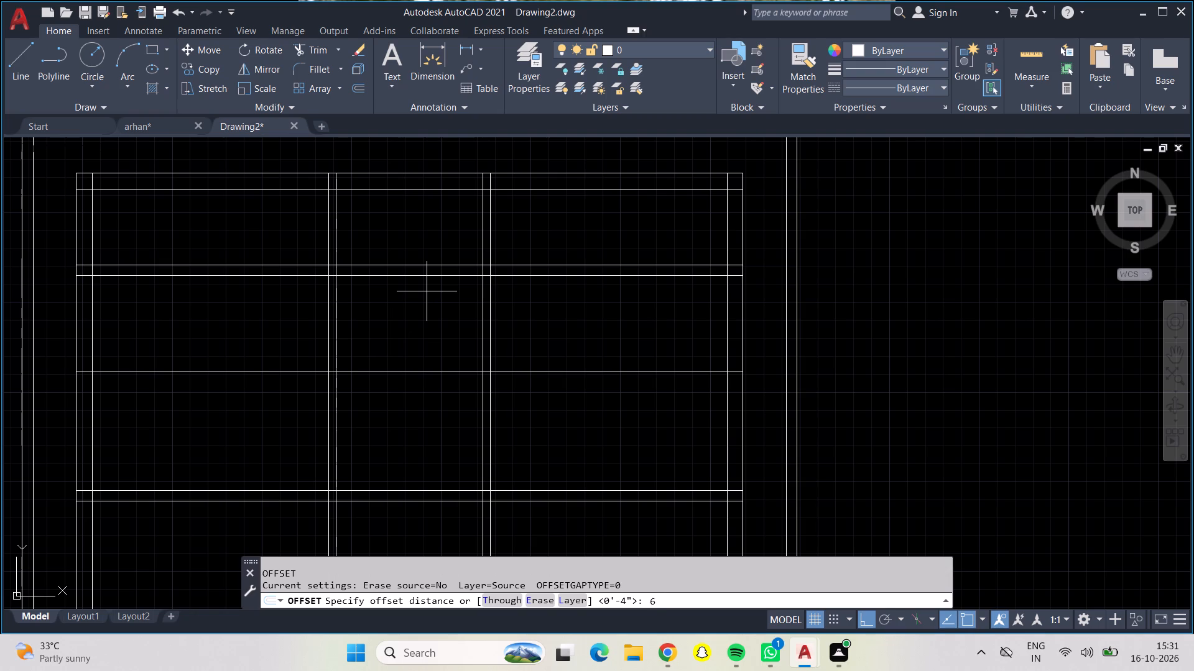
pyautogui.hotkey('shift', '"')
pyautogui.press('Return')
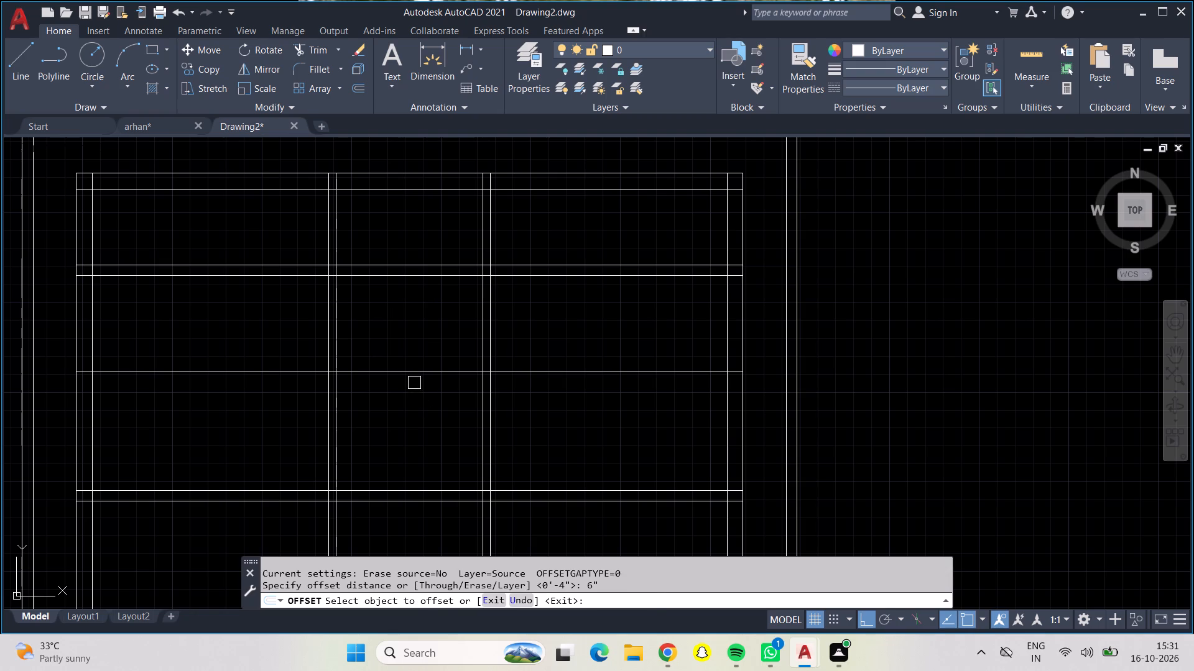
pyautogui.click(408, 376)
pyautogui.click(408, 419)
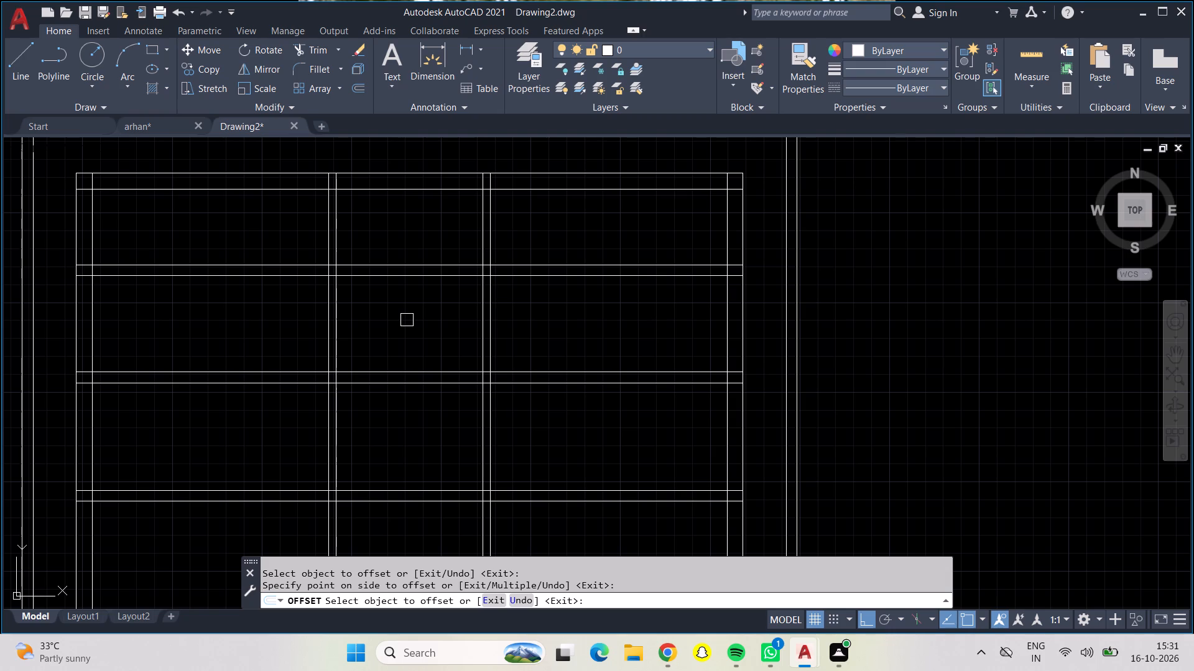
pyautogui.press('Escape')
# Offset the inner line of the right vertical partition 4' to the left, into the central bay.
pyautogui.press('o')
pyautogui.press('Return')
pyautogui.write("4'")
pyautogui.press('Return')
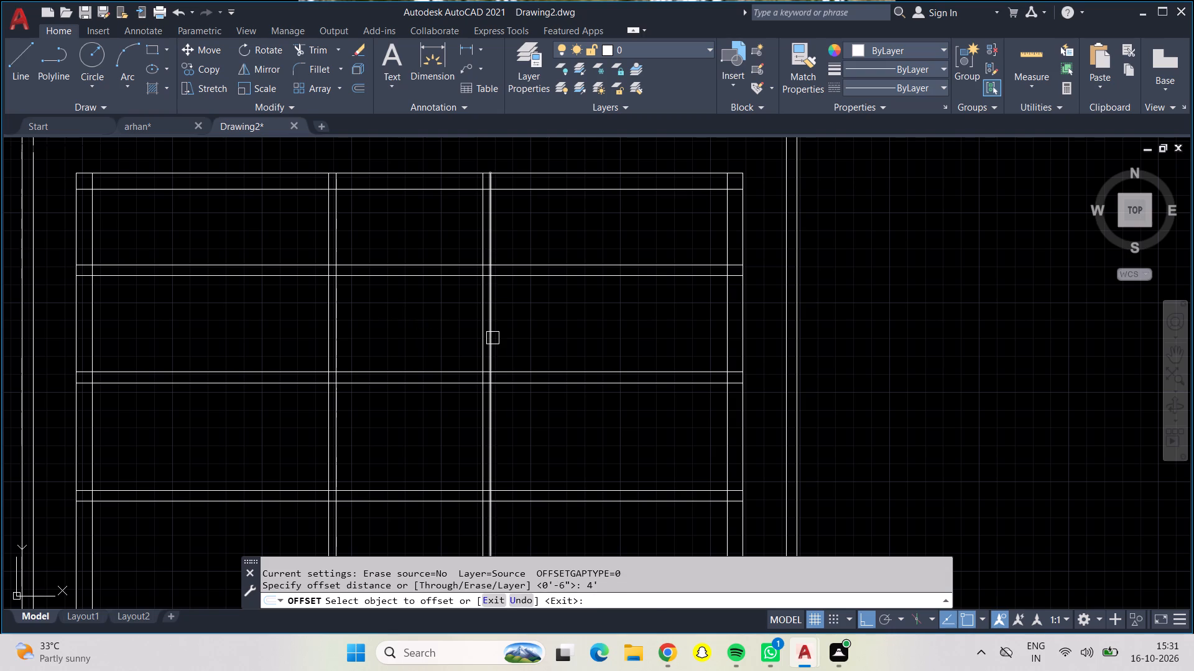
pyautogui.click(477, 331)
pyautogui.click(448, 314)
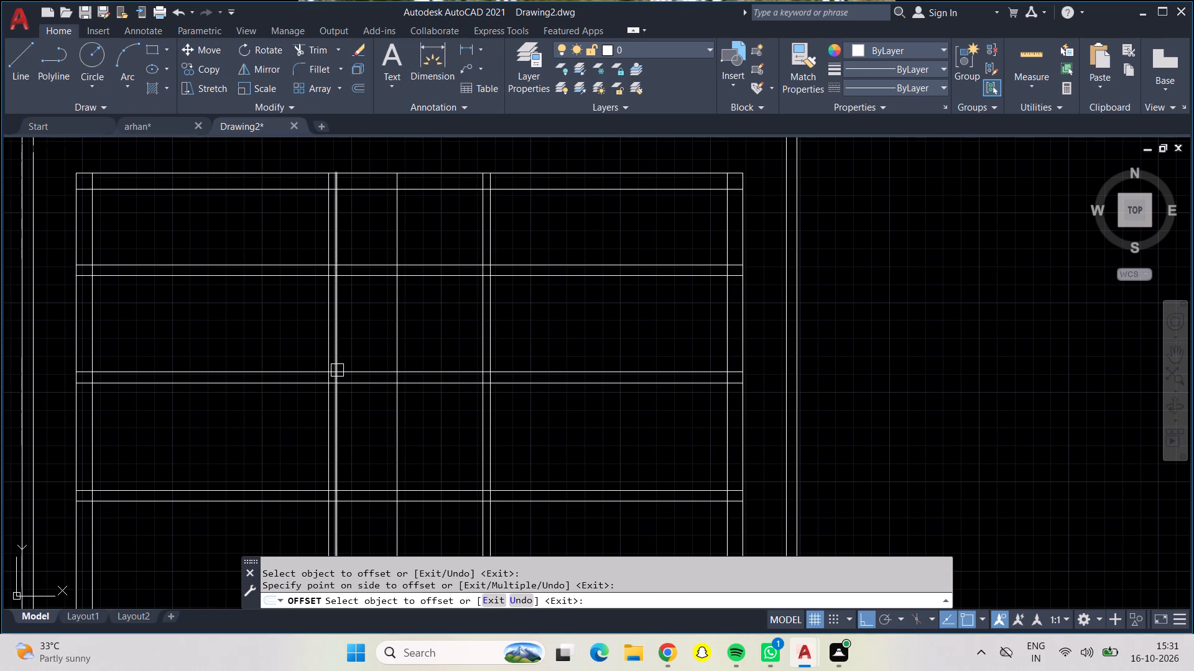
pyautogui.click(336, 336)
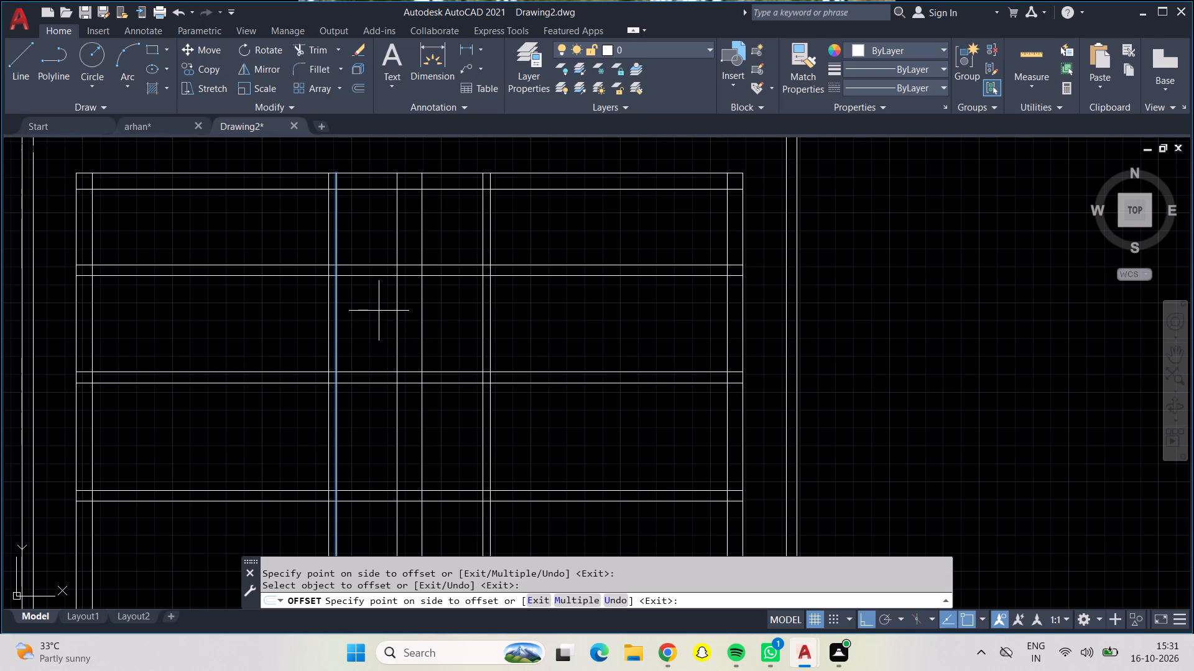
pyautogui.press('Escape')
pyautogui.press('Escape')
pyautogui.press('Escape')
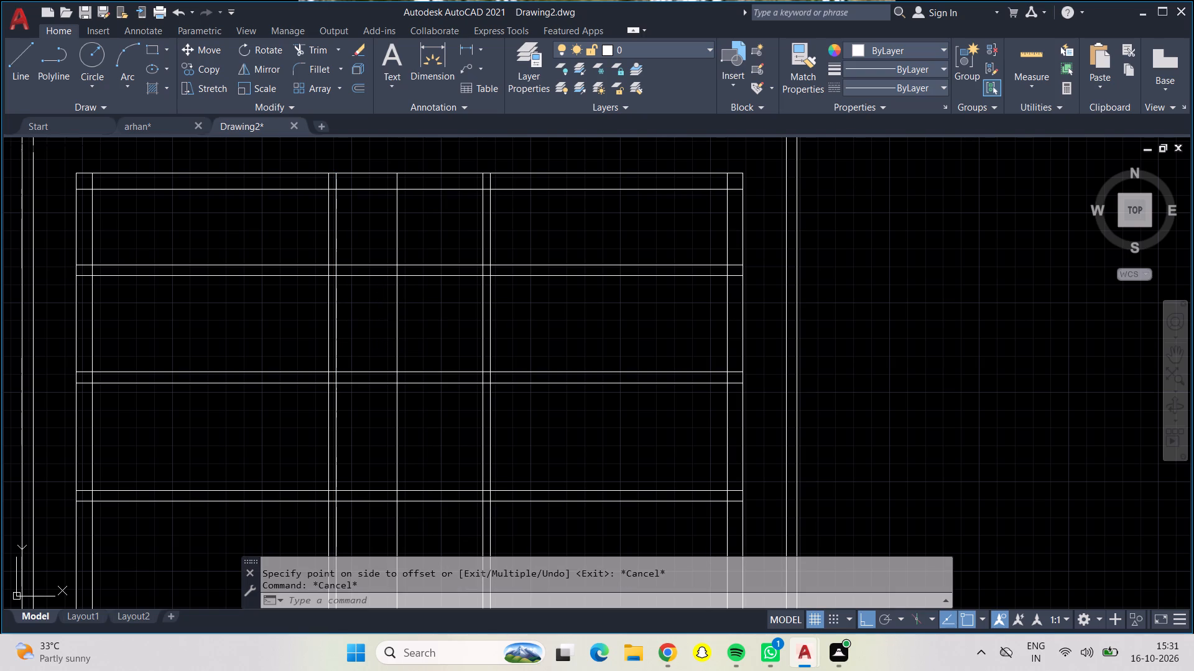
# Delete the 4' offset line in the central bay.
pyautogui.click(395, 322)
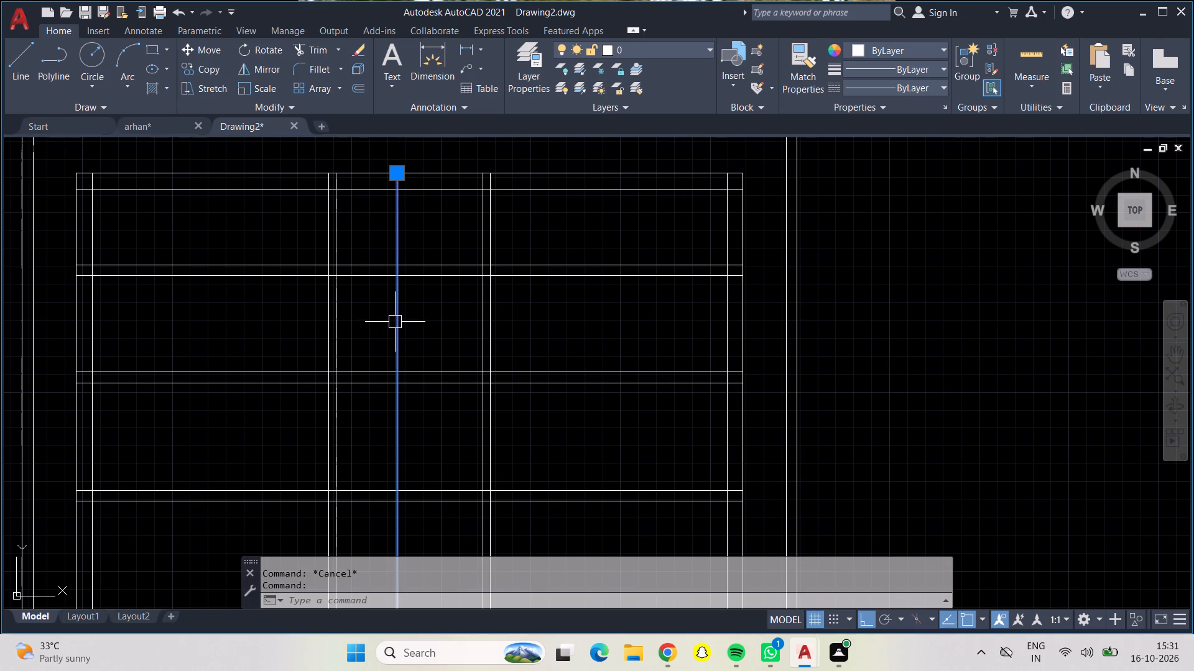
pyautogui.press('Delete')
# Quick-measure the width and depth of the right-hand room between the upper and middle horizontal partitions.
pyautogui.click(1028, 53)
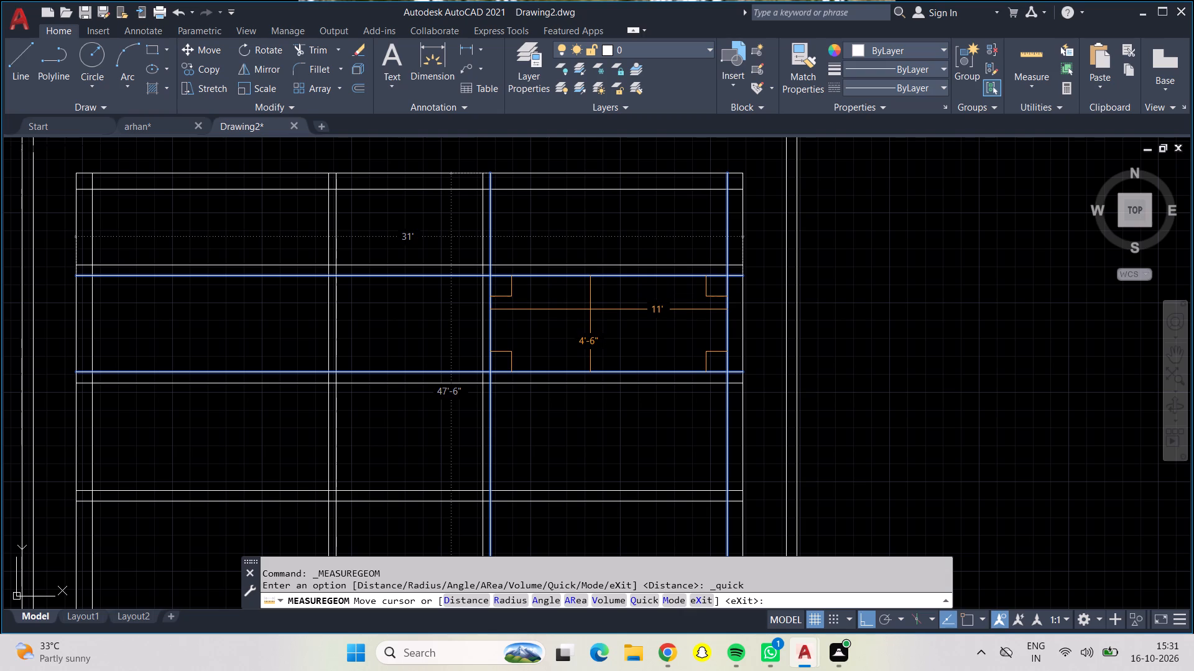
pyautogui.press('Escape')
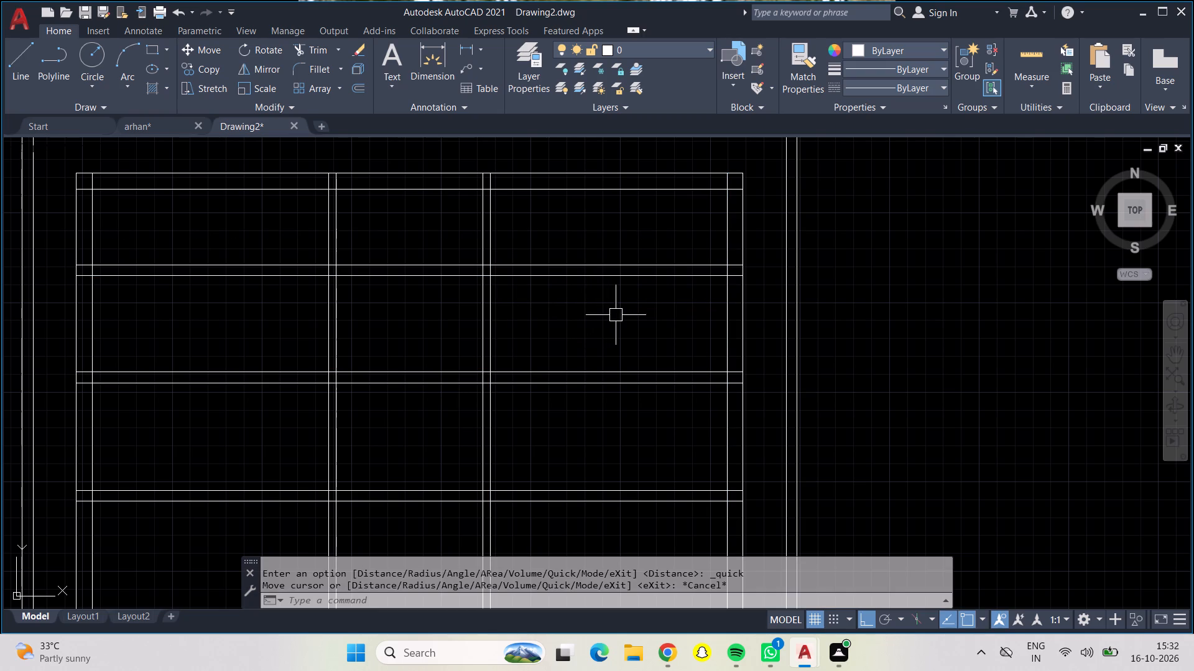
# Offset the inner face line of the right outer wall 10' to the left.
pyautogui.press('o')
pyautogui.press('Return')
pyautogui.press('1')
pyautogui.press('0')
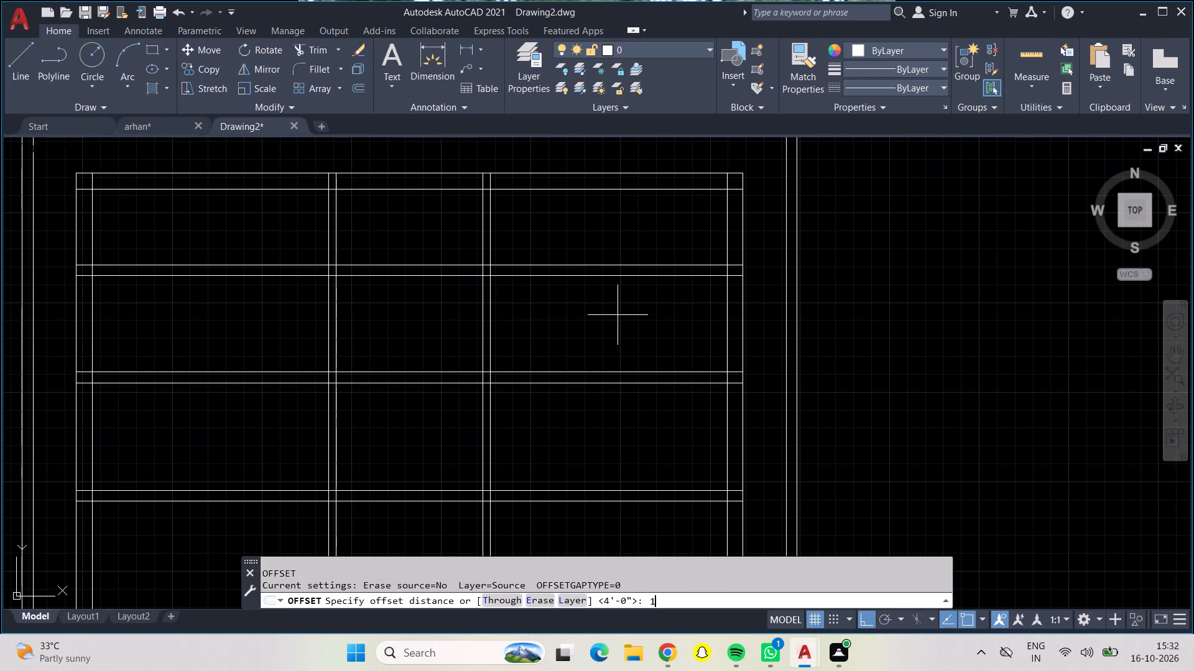
pyautogui.press("'")
pyautogui.press('Return')
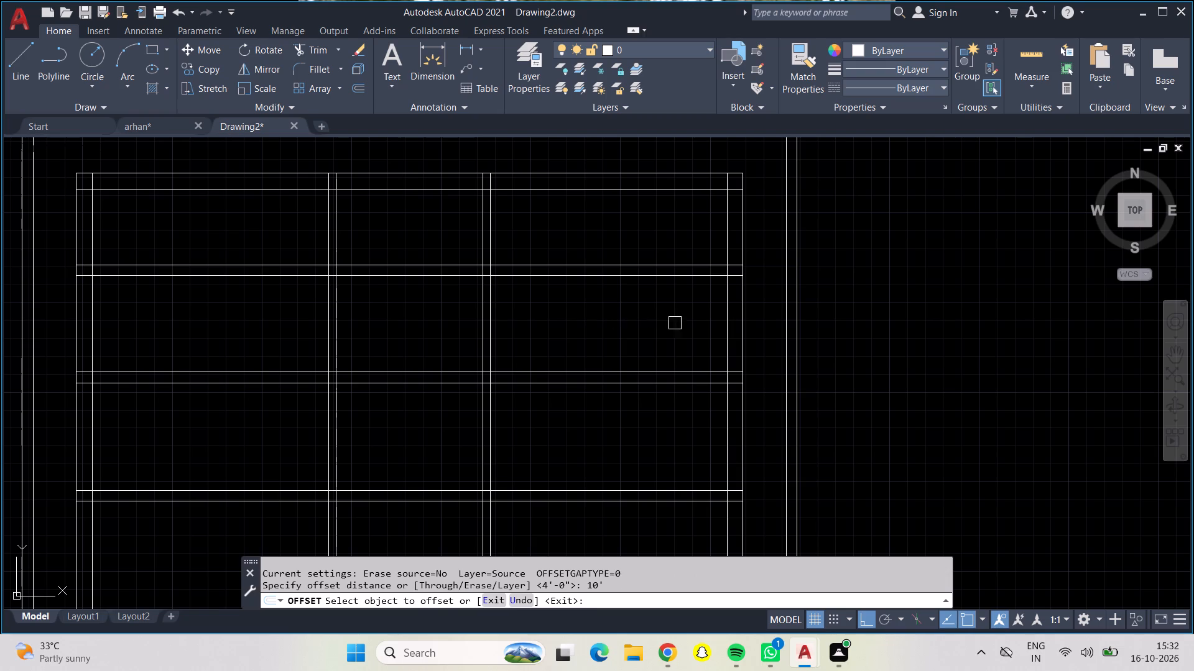
pyautogui.click(725, 331)
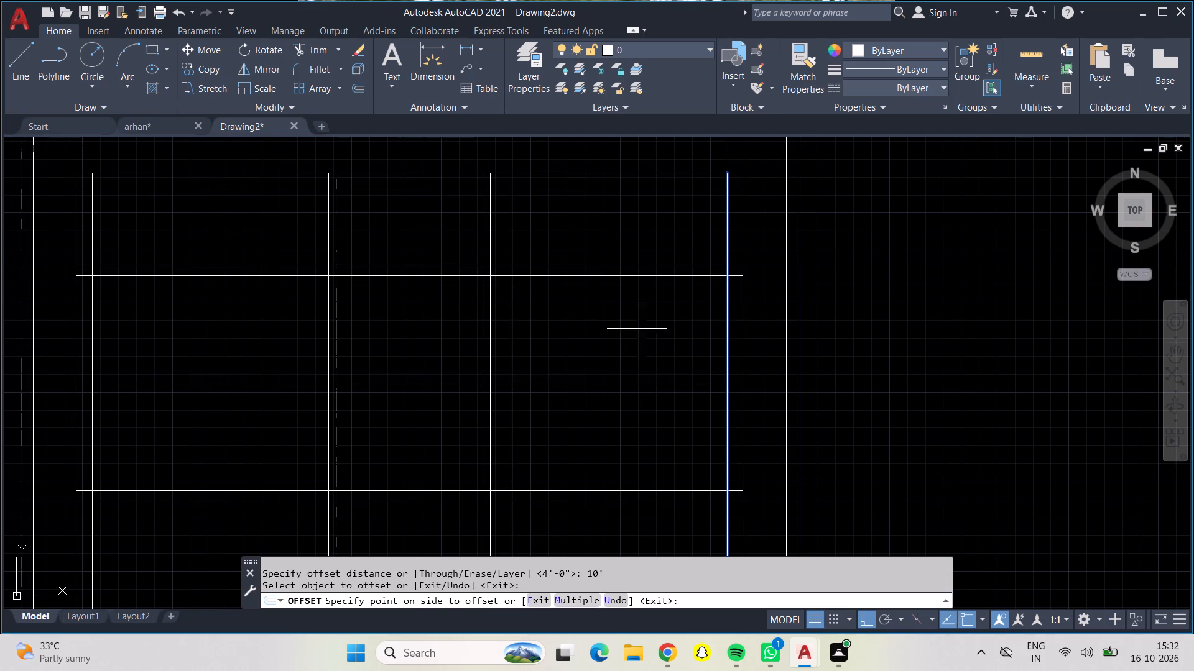
pyautogui.click(571, 338)
pyautogui.press('Escape')
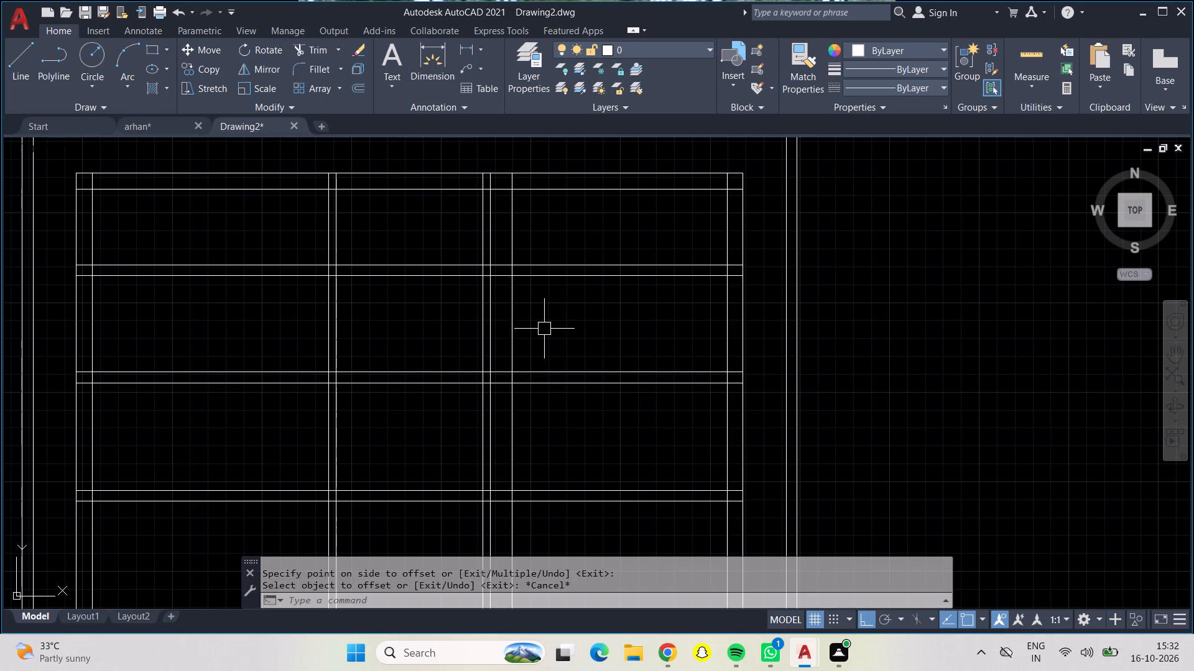
# Offset the new 10' vertical line 6" to the left to give the partition thickness.
pyautogui.press('o')
pyautogui.press('Return')
pyautogui.press('6')
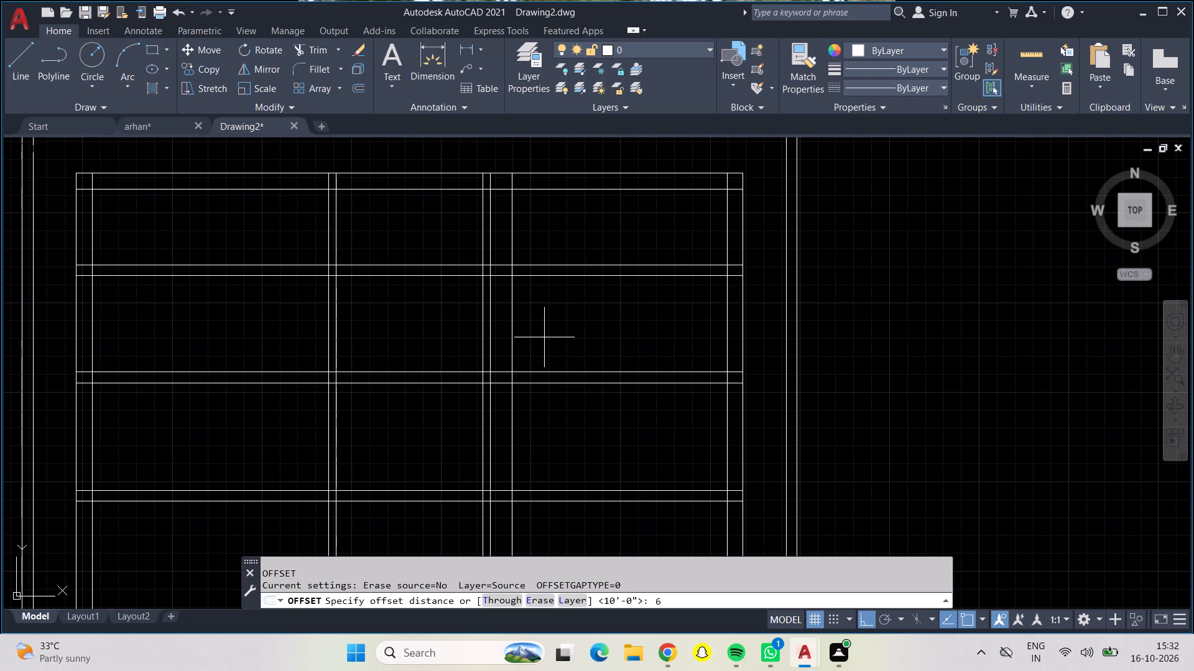
pyautogui.hotkey('shift', '"')
pyautogui.press('Return')
pyautogui.click(507, 322)
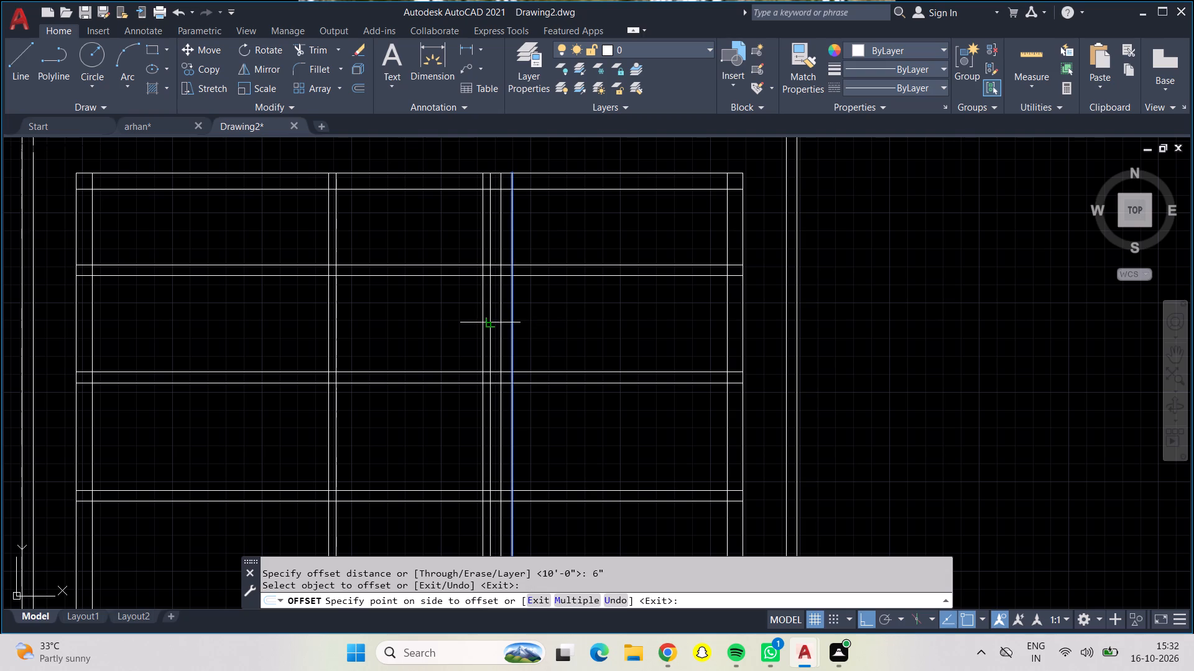
pyautogui.click(488, 322)
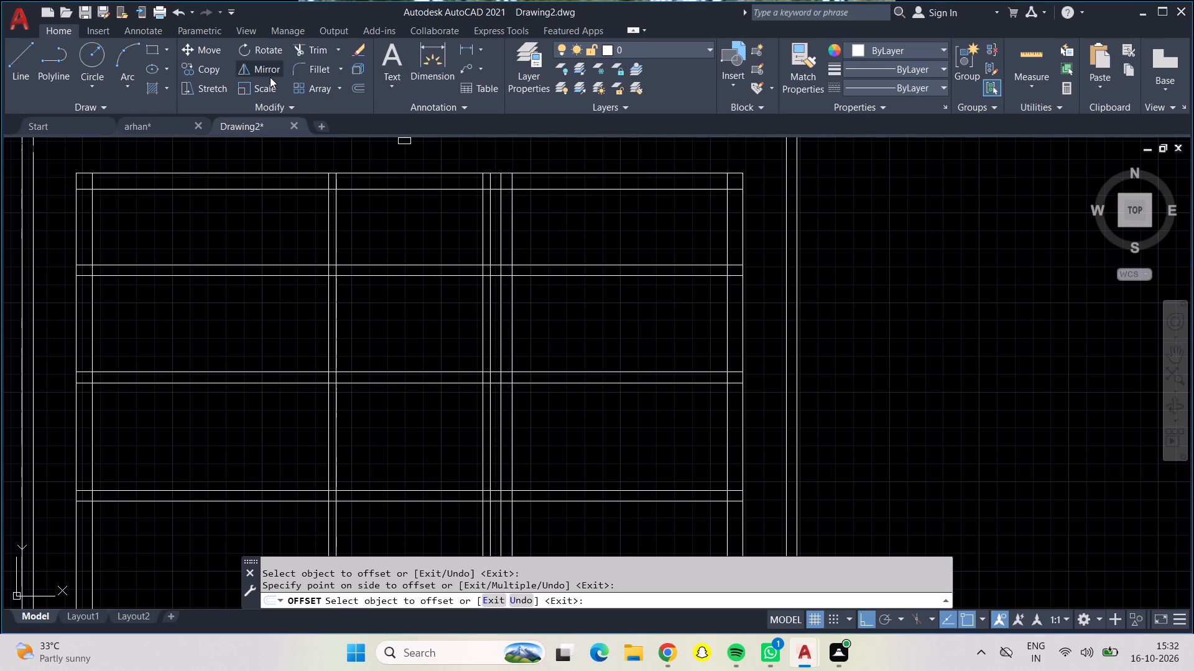
# Trim away both lines of the right 4" vertical partition between the horizontal walls in the upper three rows of rooms.
pyautogui.click(298, 49)
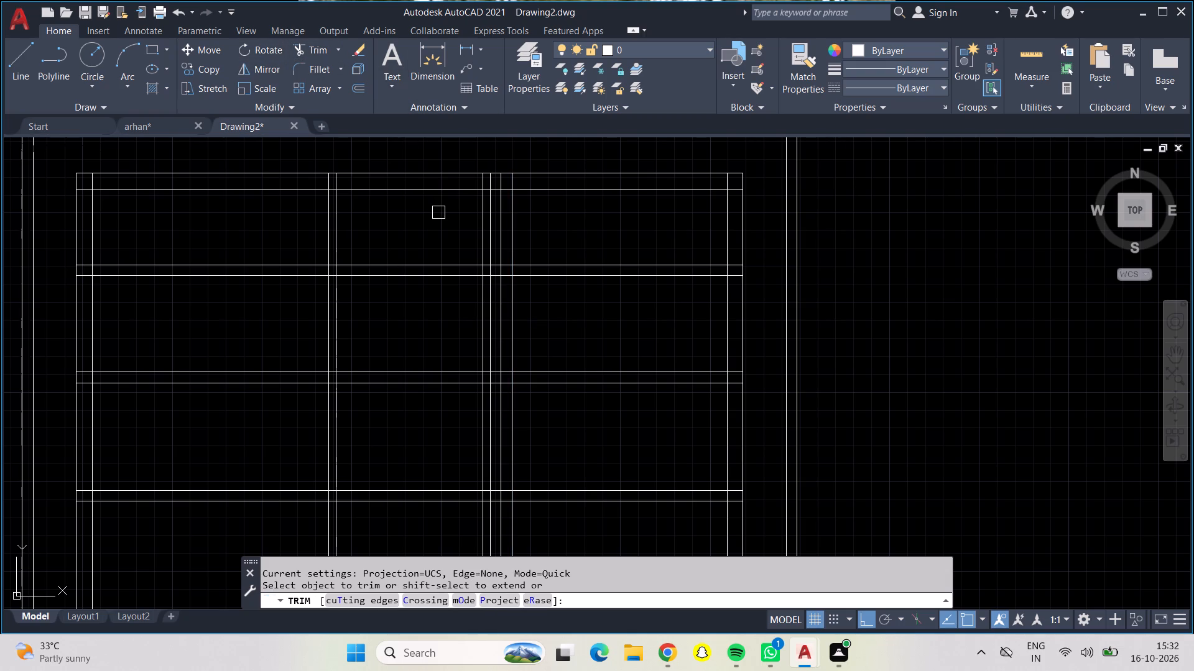
pyautogui.moveTo(438, 212); pyautogui.dragTo(494, 234)
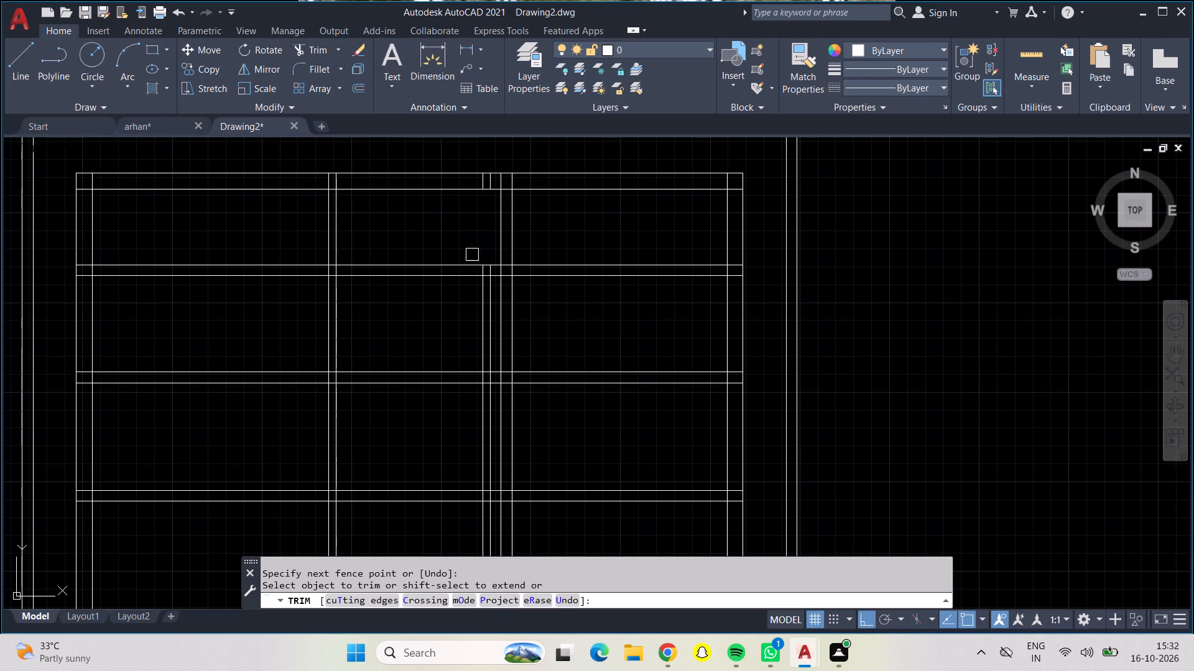
pyautogui.moveTo(467, 316); pyautogui.dragTo(495, 331)
pyautogui.moveTo(458, 414); pyautogui.dragTo(492, 426)
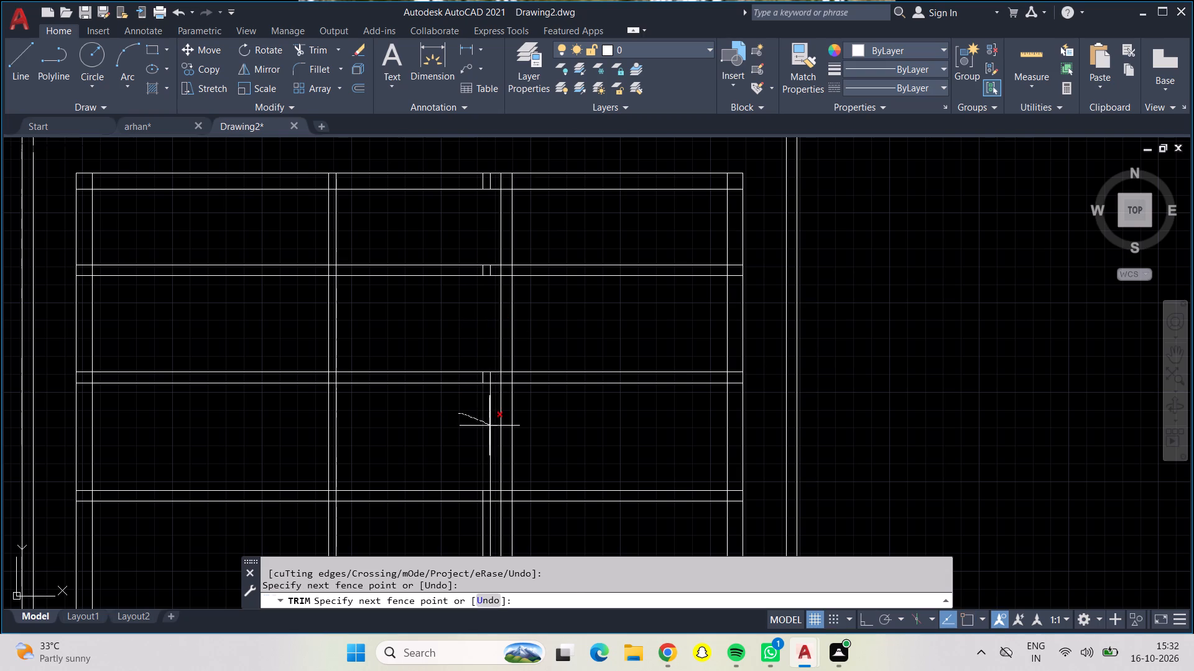
pyautogui.moveTo(492, 426); pyautogui.dragTo(496, 430)
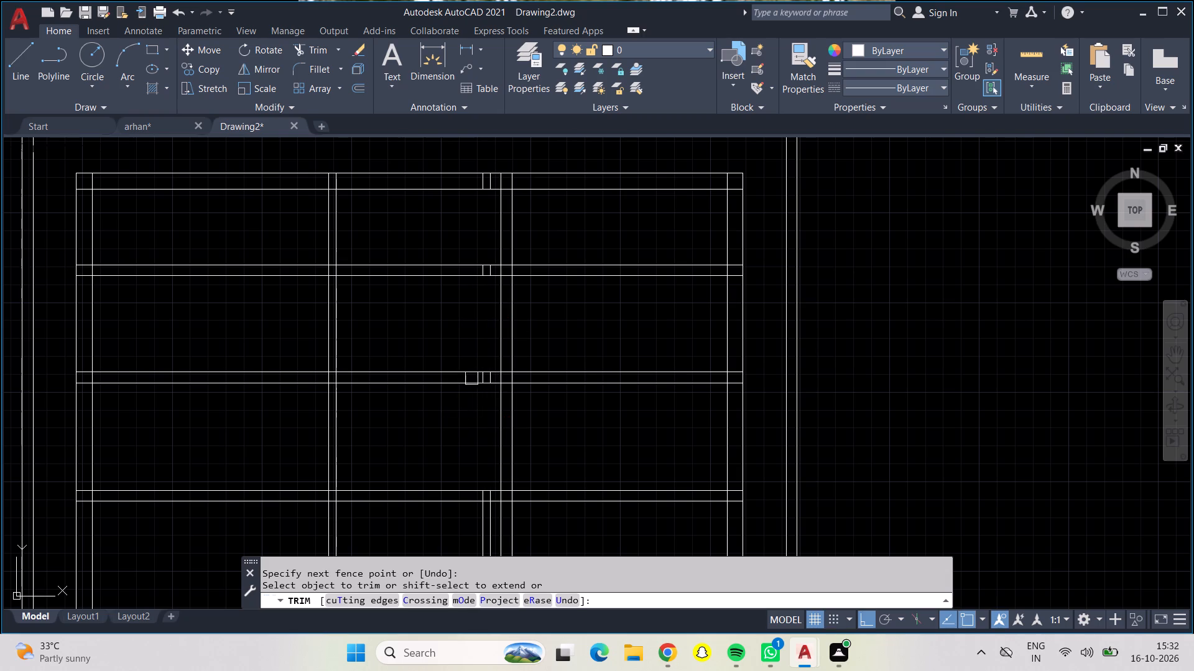
pyautogui.press('Escape')
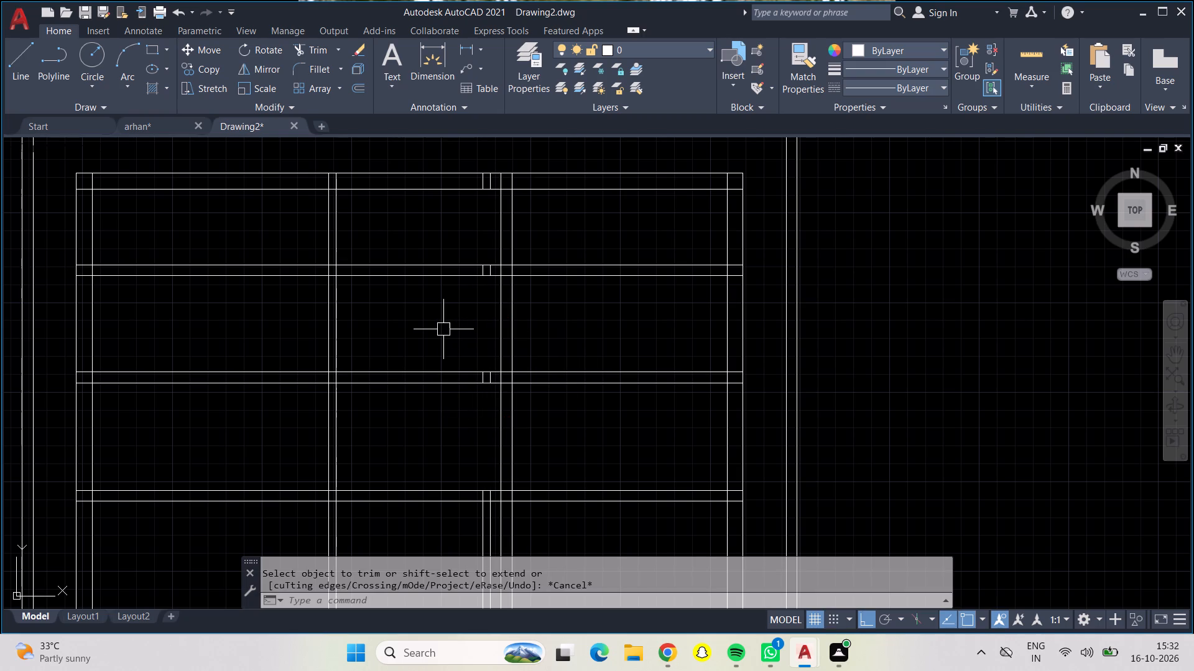
# Offset the inner lines of the new 6" partition and the left vertical partition 4' into the central bay.
pyautogui.press('0')
pyautogui.press('Escape')
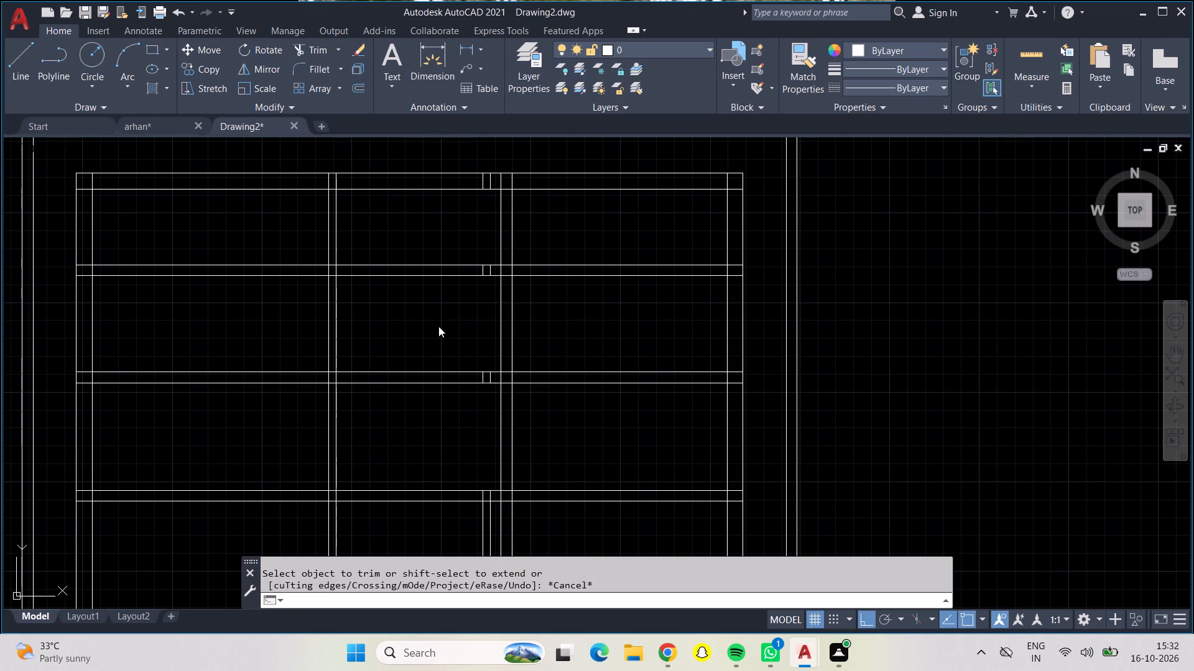
pyautogui.press('o')
pyautogui.press('Return')
pyautogui.write("4'")
pyautogui.press('Return')
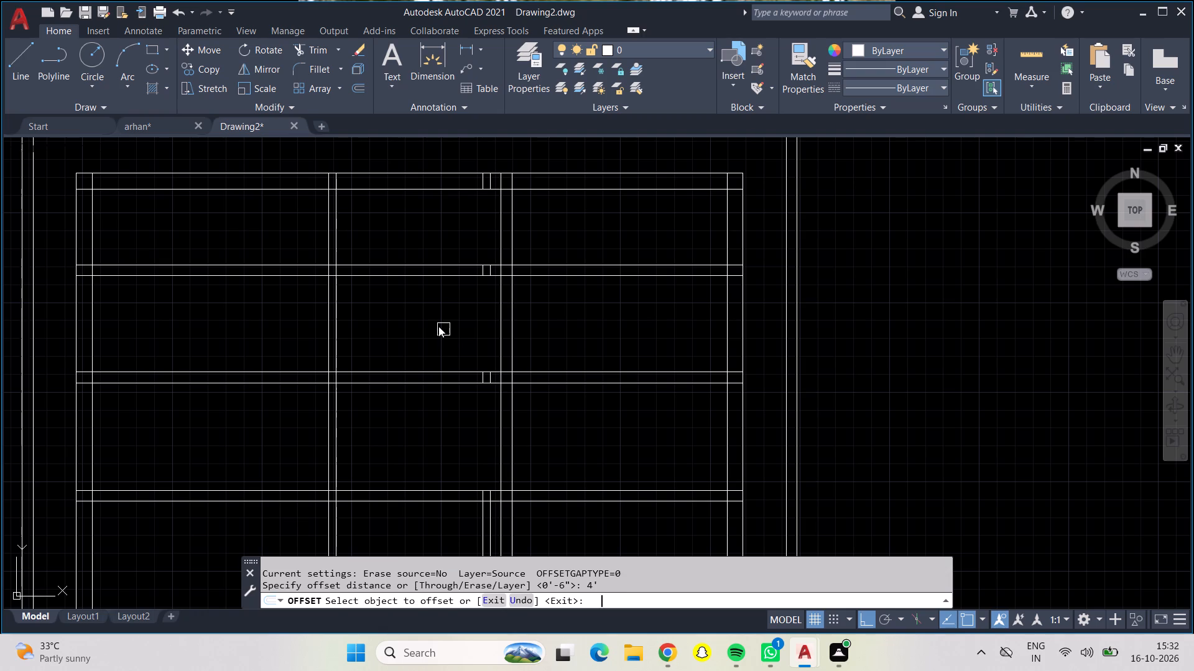
pyautogui.click(495, 329)
pyautogui.click(440, 322)
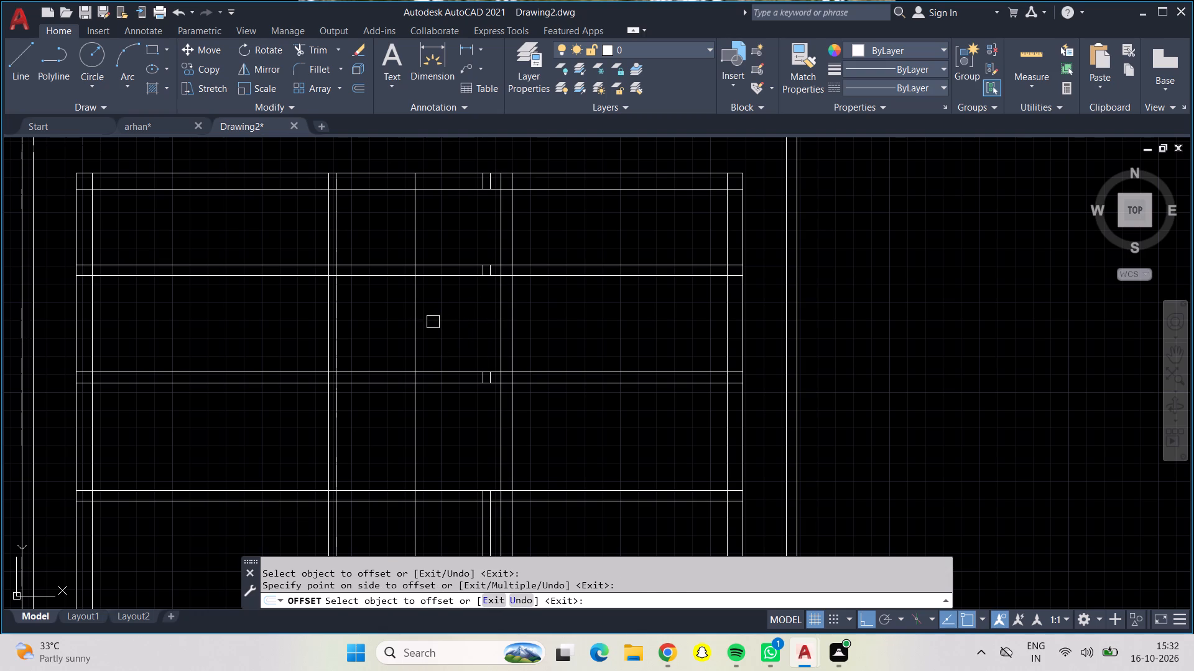
pyautogui.click(338, 319)
pyautogui.click(440, 346)
pyautogui.press('Escape')
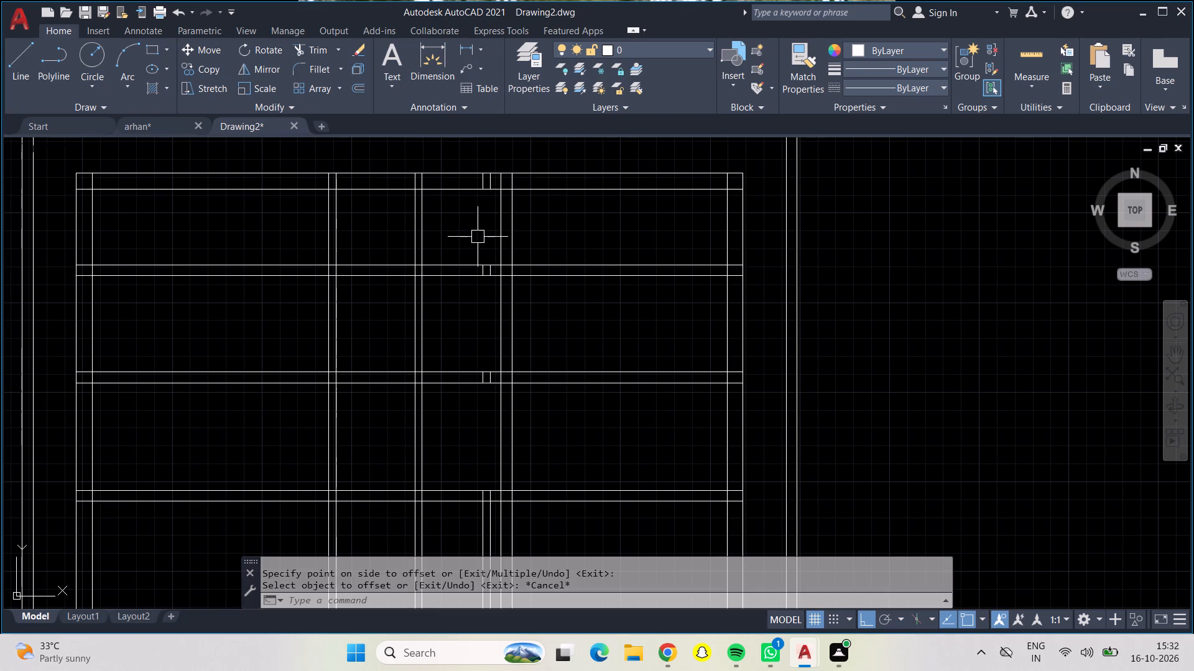
# Trim the leftover stub of the old 4" partition and both middle partition lines out of the top outer wall.
pyautogui.click(326, 51)
pyautogui.scroll(-1, 481, 186)
pyautogui.scroll(1, 481, 186)
pyautogui.scroll(-1, 481, 186)
pyautogui.scroll(2, 483, 214)
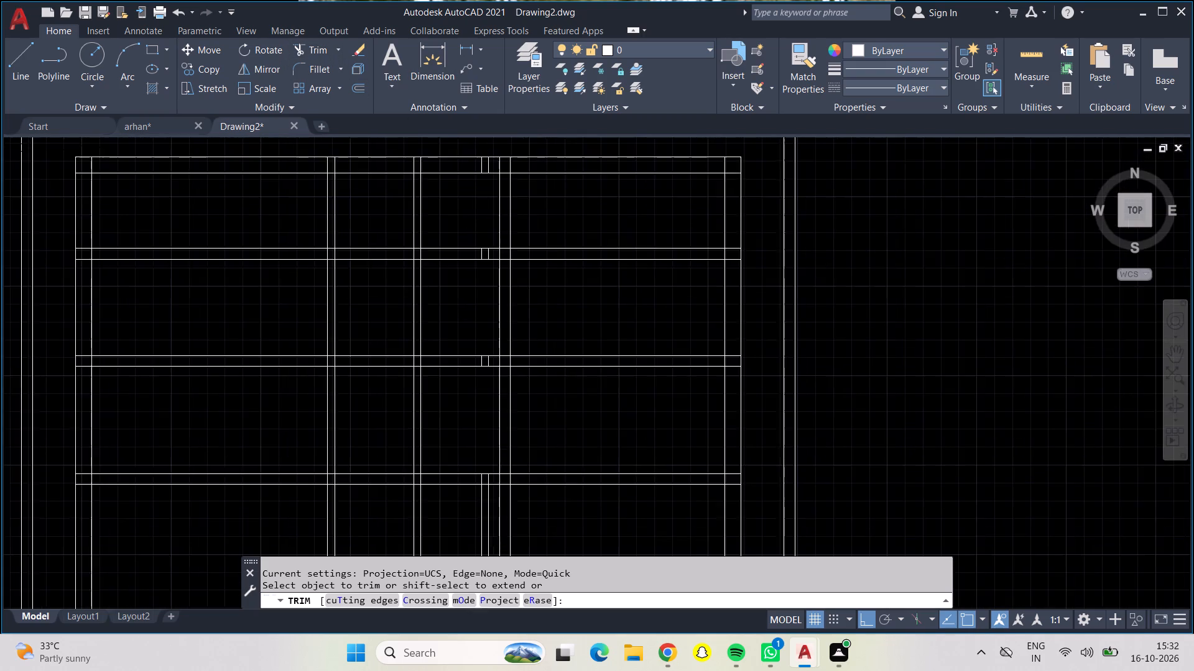
pyautogui.scroll(1, 484, 214)
pyautogui.moveTo(484, 214); pyautogui.dragTo(496, 383, button='middle')
pyautogui.click(503, 257)
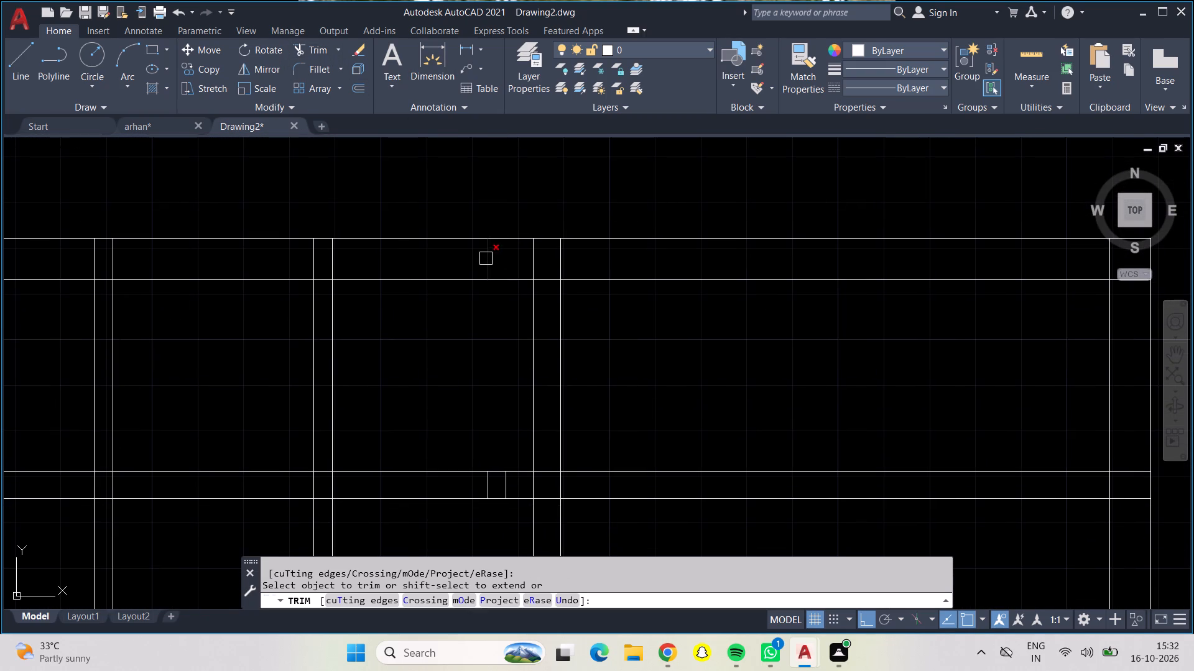
pyautogui.click(486, 258)
pyautogui.click(320, 257)
pyautogui.click(306, 257)
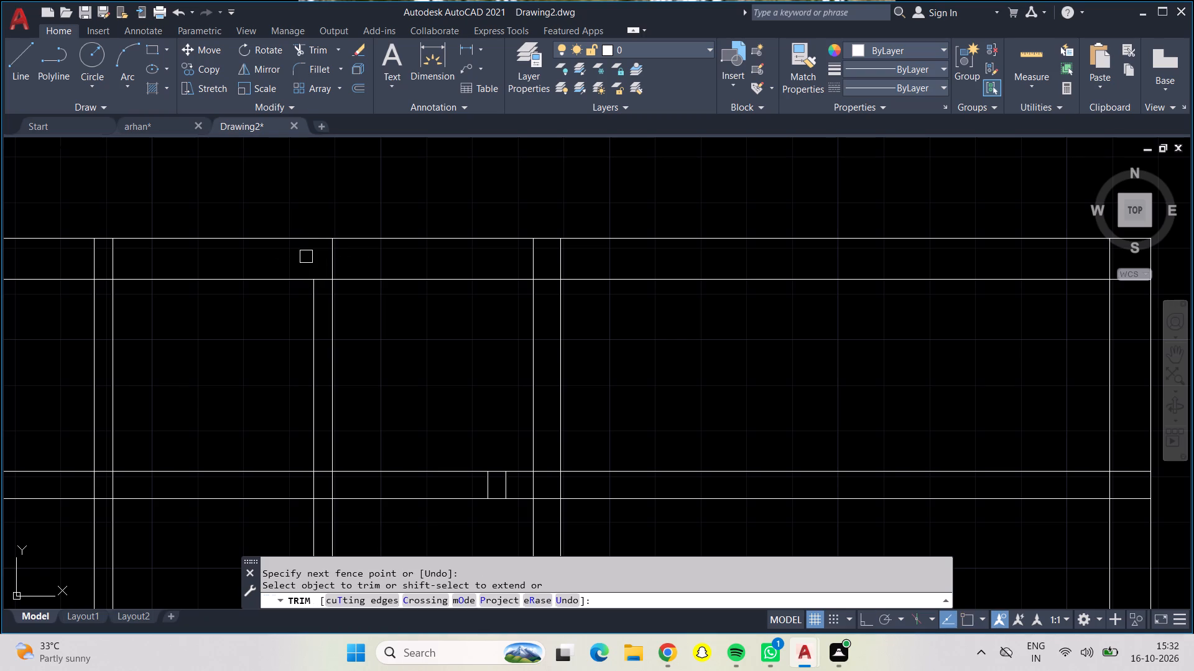
pyautogui.moveTo(307, 257); pyautogui.dragTo(336, 259)
# Trim the uppermost horizontal partition out of the central bay on both sides of the middle partition.
pyautogui.scroll(-1, 361, 453)
pyautogui.moveTo(391, 419); pyautogui.dragTo(397, 495)
pyautogui.moveTo(298, 436); pyautogui.dragTo(301, 454)
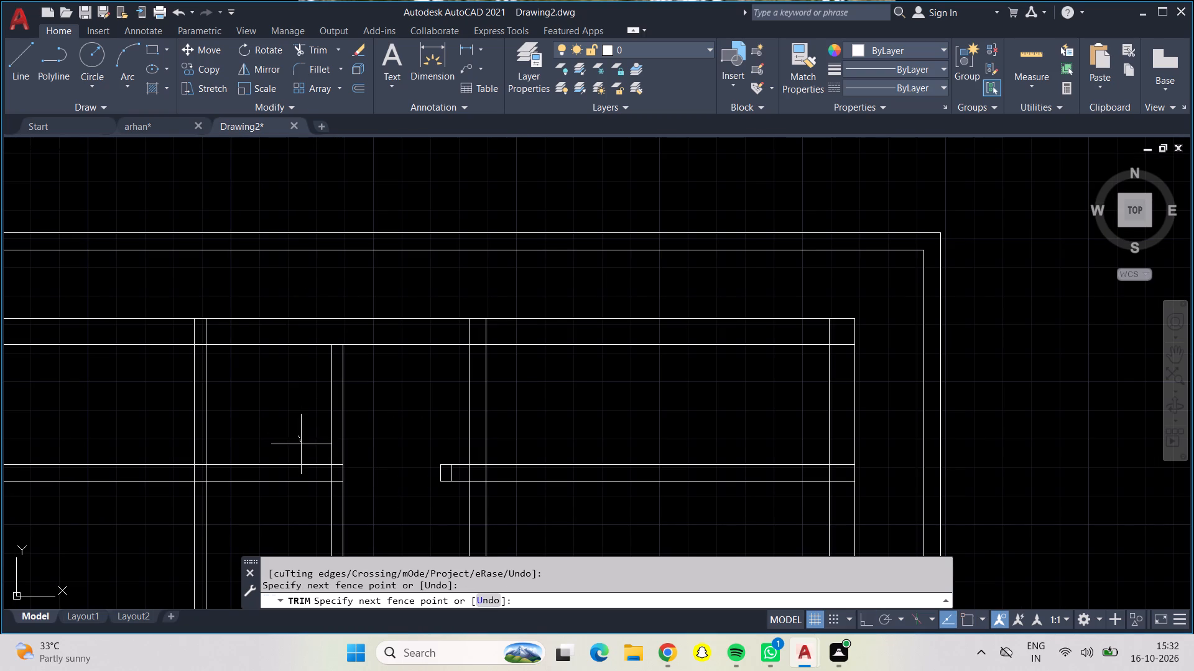
pyautogui.moveTo(301, 454); pyautogui.dragTo(301, 510)
# Remove the leftover wall stub beside the right 6" partition at the uppermost horizontal partition.
pyautogui.moveTo(368, 475); pyautogui.dragTo(372, 393, button='middle')
pyautogui.scroll(-1, 372, 391)
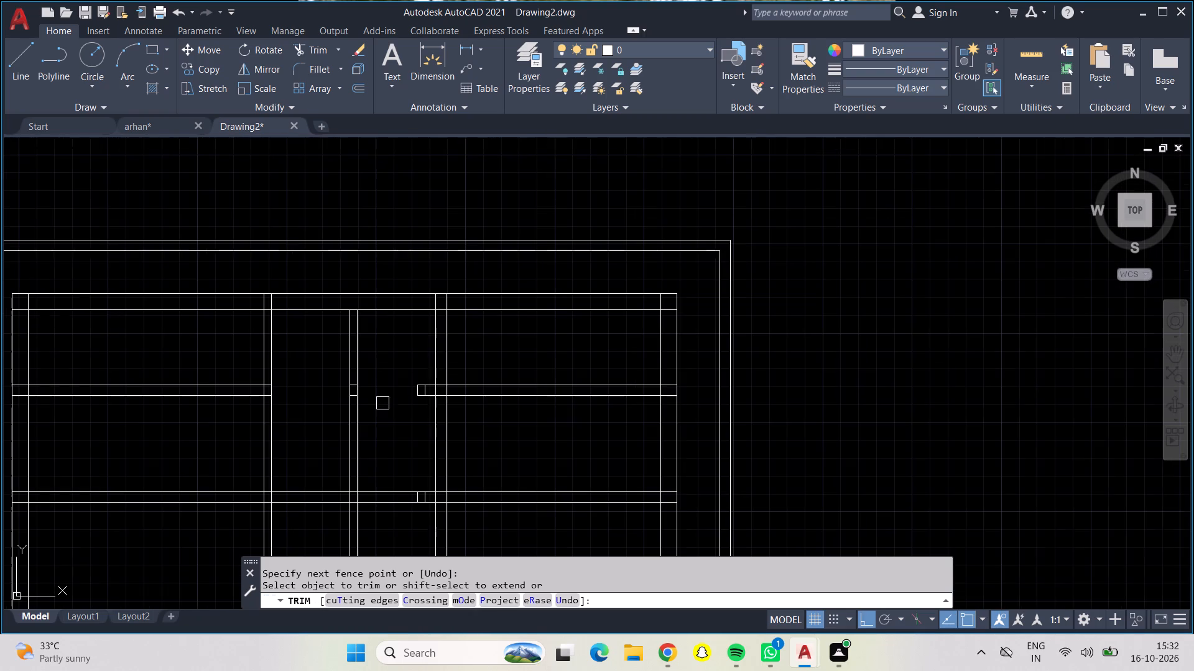
pyautogui.click(491, 349)
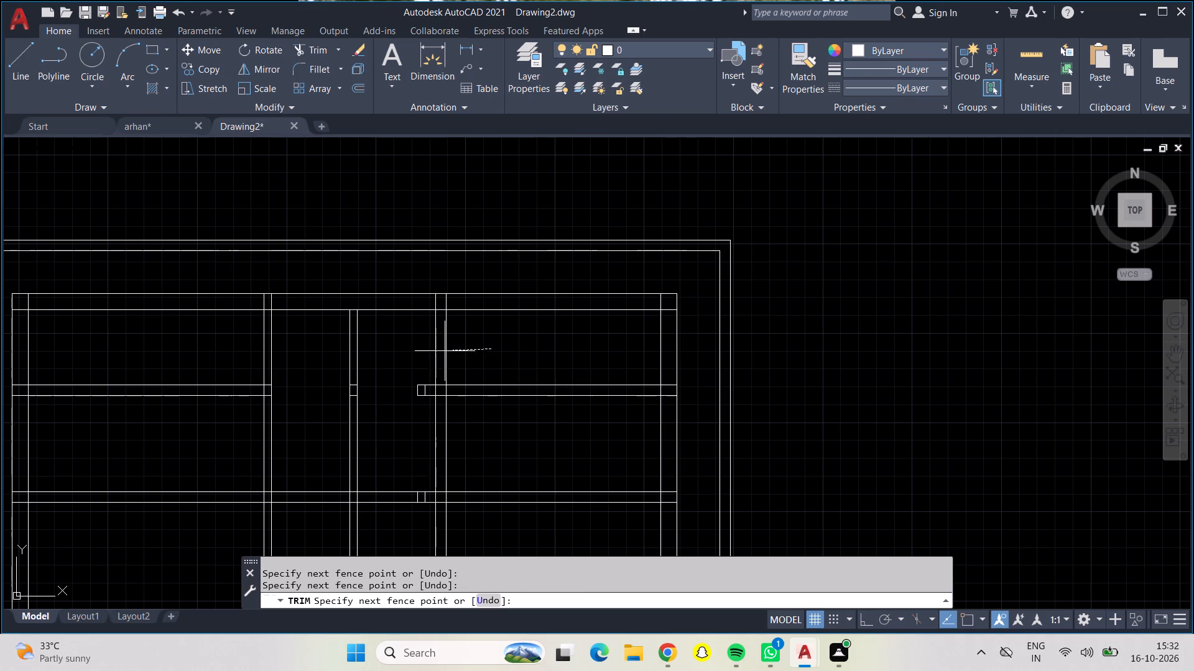
pyautogui.click(473, 351)
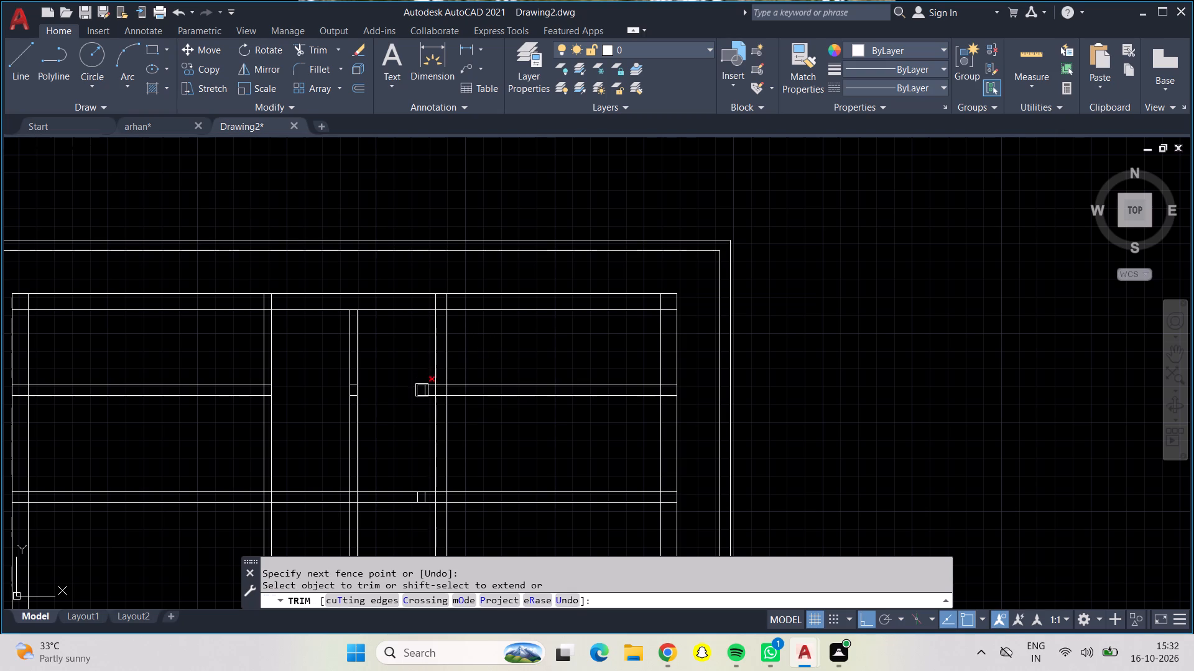
pyautogui.scroll(2, 422, 390)
pyautogui.moveTo(420, 355); pyautogui.dragTo(425, 399)
pyautogui.click(425, 399)
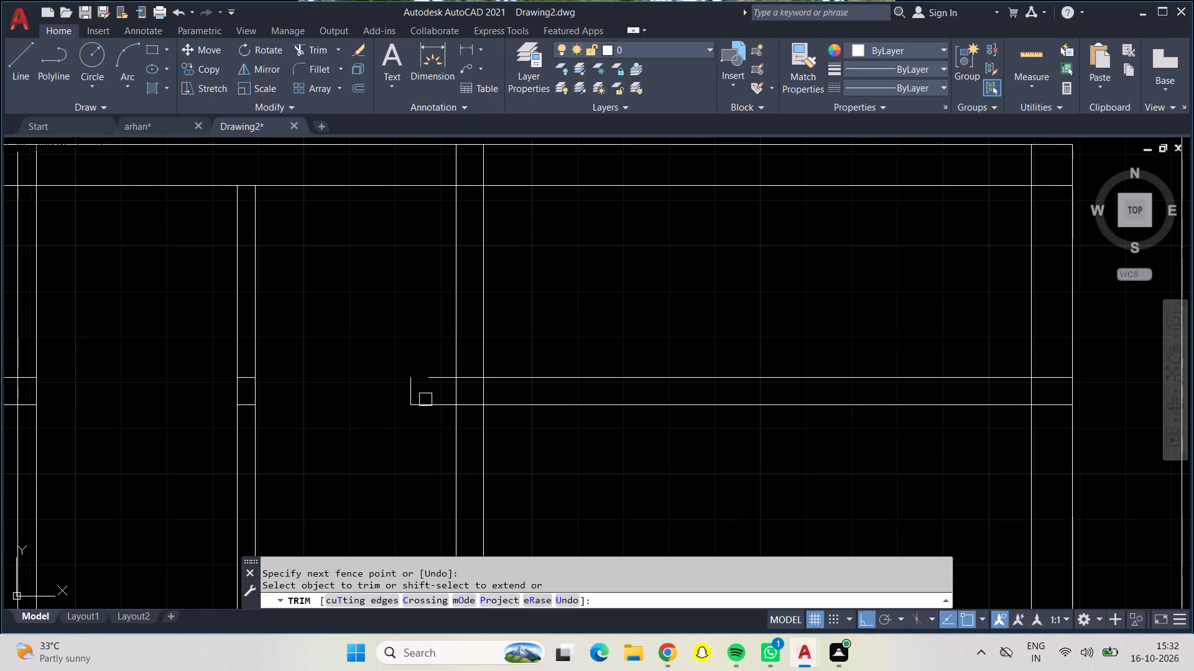
pyautogui.click(425, 399)
pyautogui.click(415, 393)
pyautogui.click(427, 406)
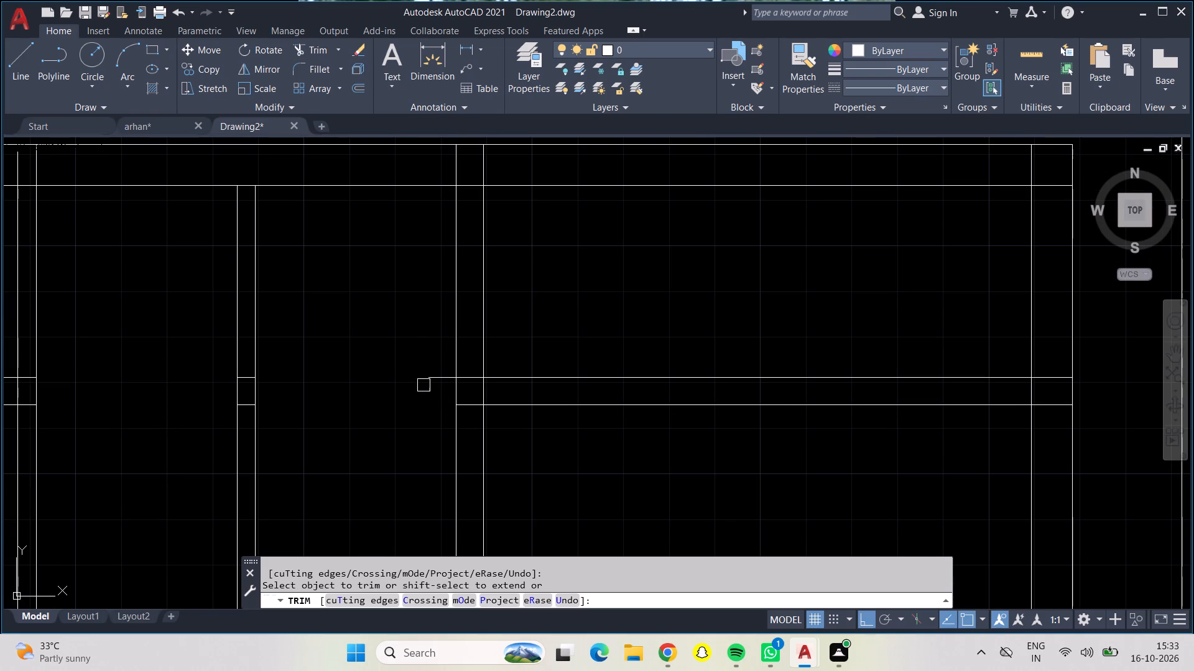
pyautogui.click(432, 381)
# Trim both lines of the second horizontal partition out of the right and left rooms, keeping them in the central bay.
pyautogui.scroll(-2, 423, 387)
pyautogui.moveTo(400, 422); pyautogui.dragTo(399, 281, button='middle')
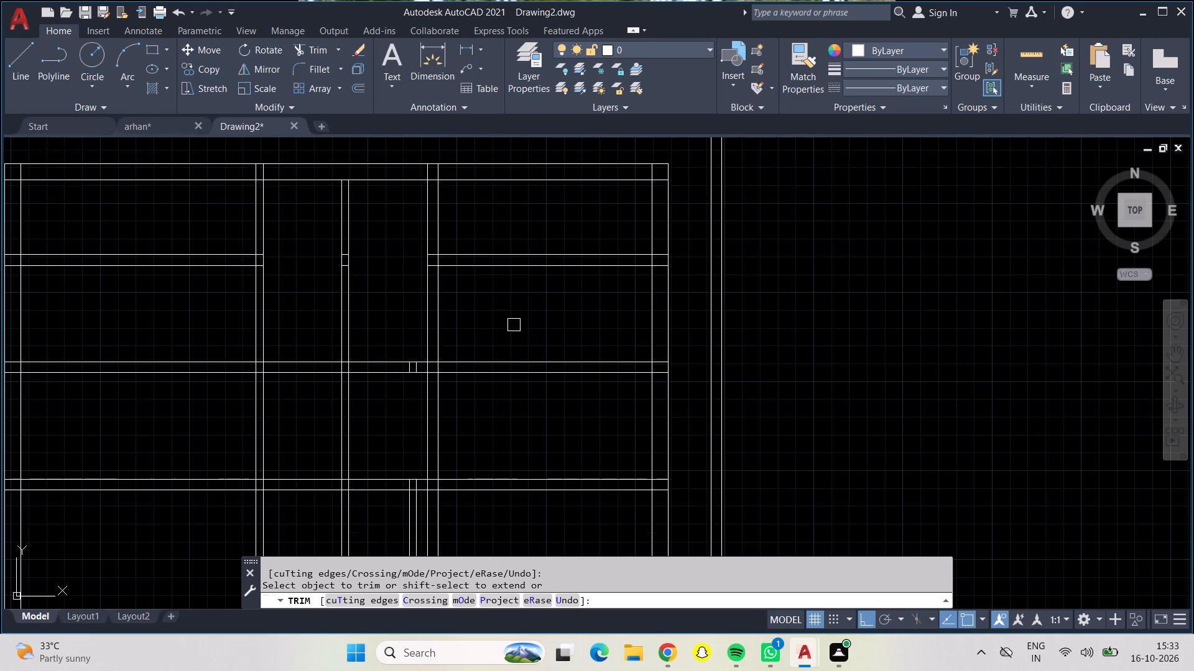
pyautogui.moveTo(514, 325); pyautogui.dragTo(520, 388)
pyautogui.moveTo(212, 306); pyautogui.dragTo(205, 360)
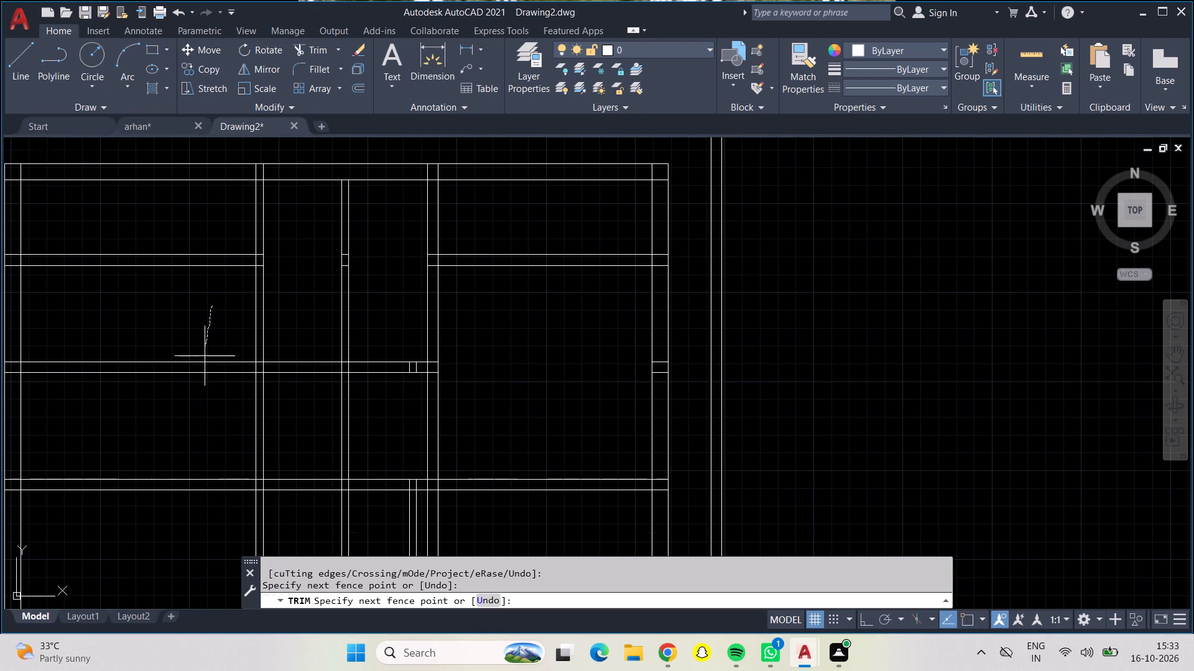
pyautogui.moveTo(205, 360); pyautogui.dragTo(216, 408)
# Trim both middle partition lines between the second and third horizontal partitions.
pyautogui.moveTo(225, 330); pyautogui.dragTo(290, 333, button='middle')
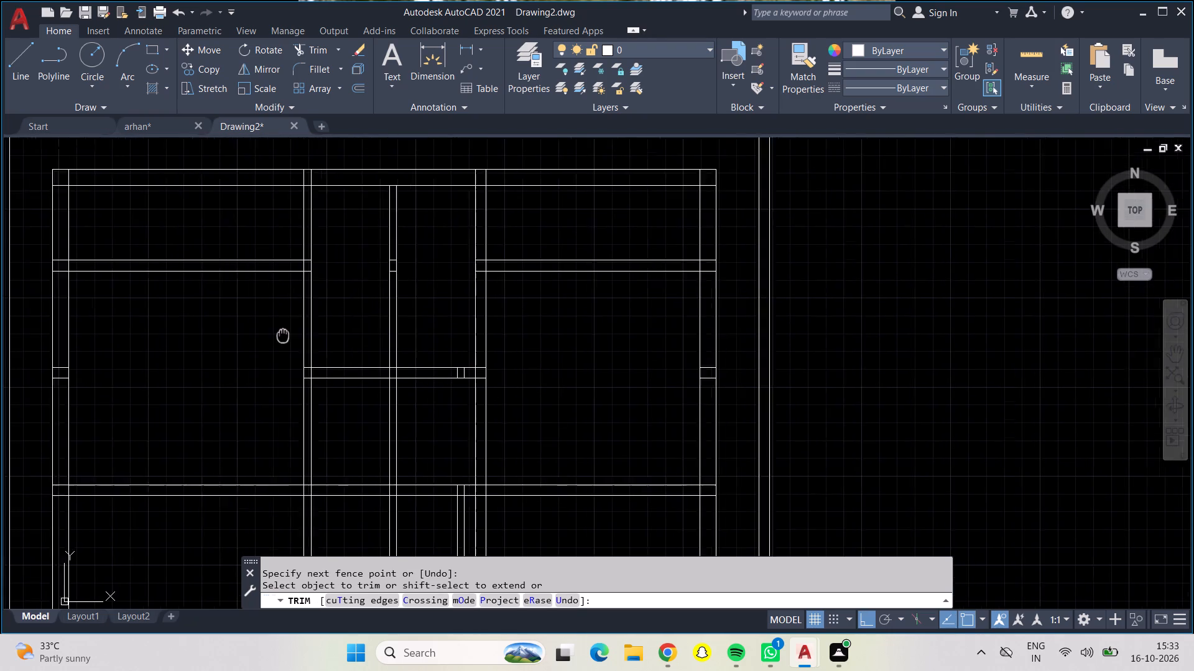
pyautogui.moveTo(290, 333); pyautogui.dragTo(302, 319, button='middle')
pyautogui.moveTo(396, 385); pyautogui.dragTo(443, 401)
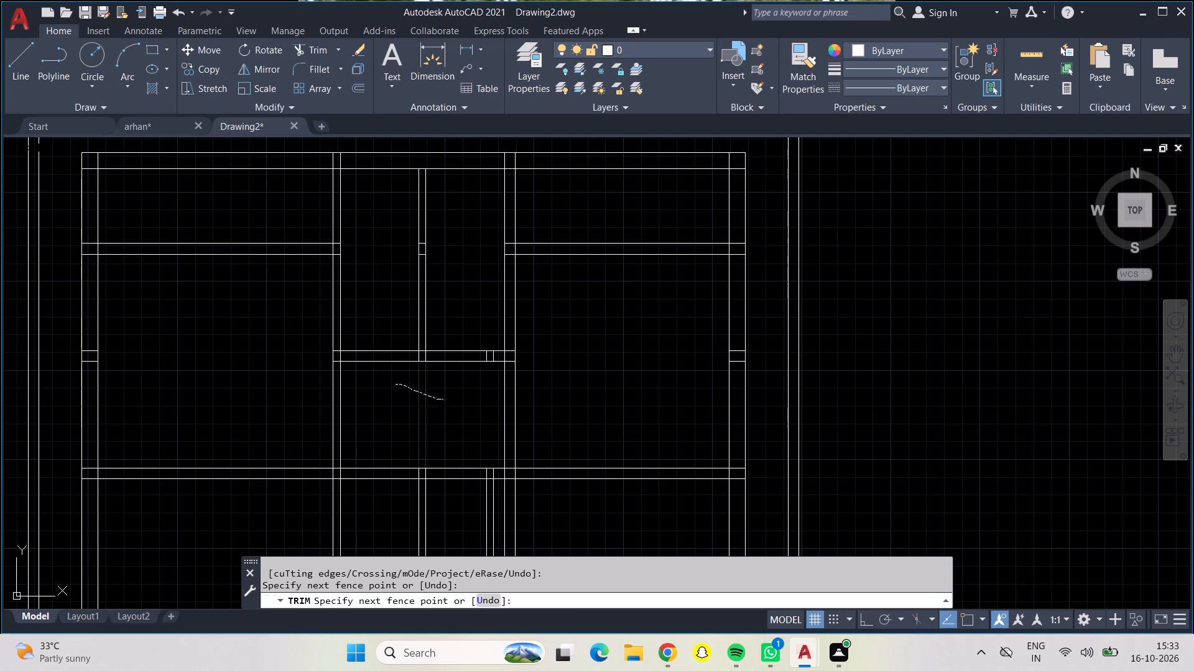
# Trim away all interior vertical partition lines below the third horizontal partition.
pyautogui.moveTo(417, 424); pyautogui.dragTo(391, 280, button='middle')
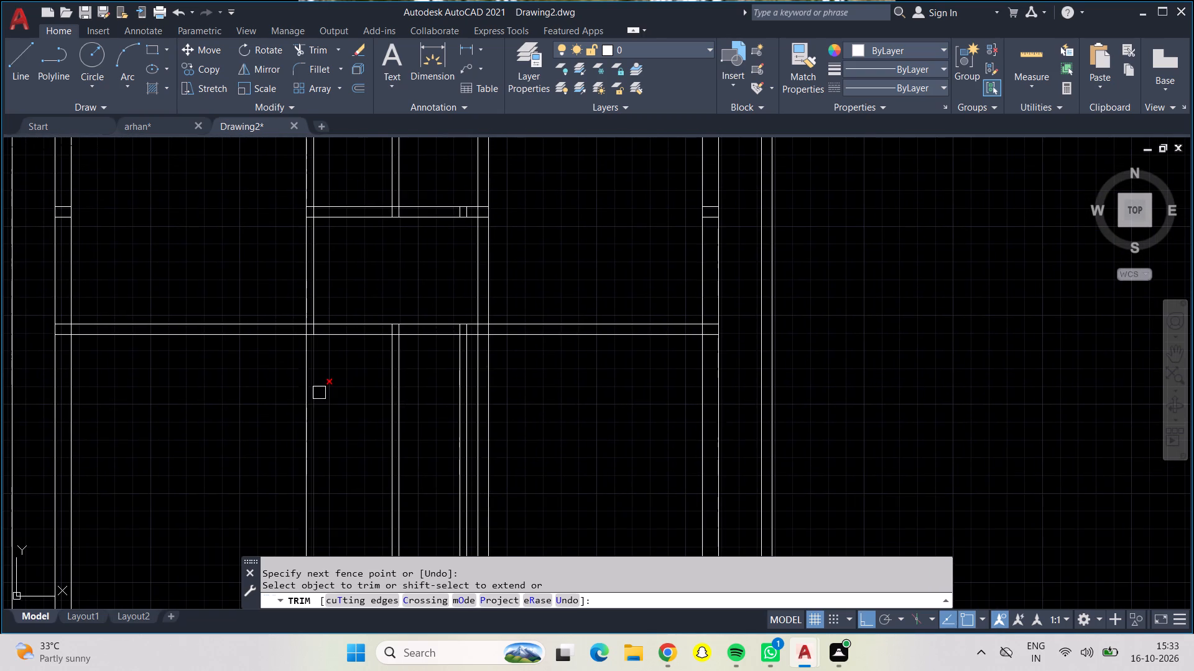
pyautogui.moveTo(255, 397); pyautogui.dragTo(317, 382)
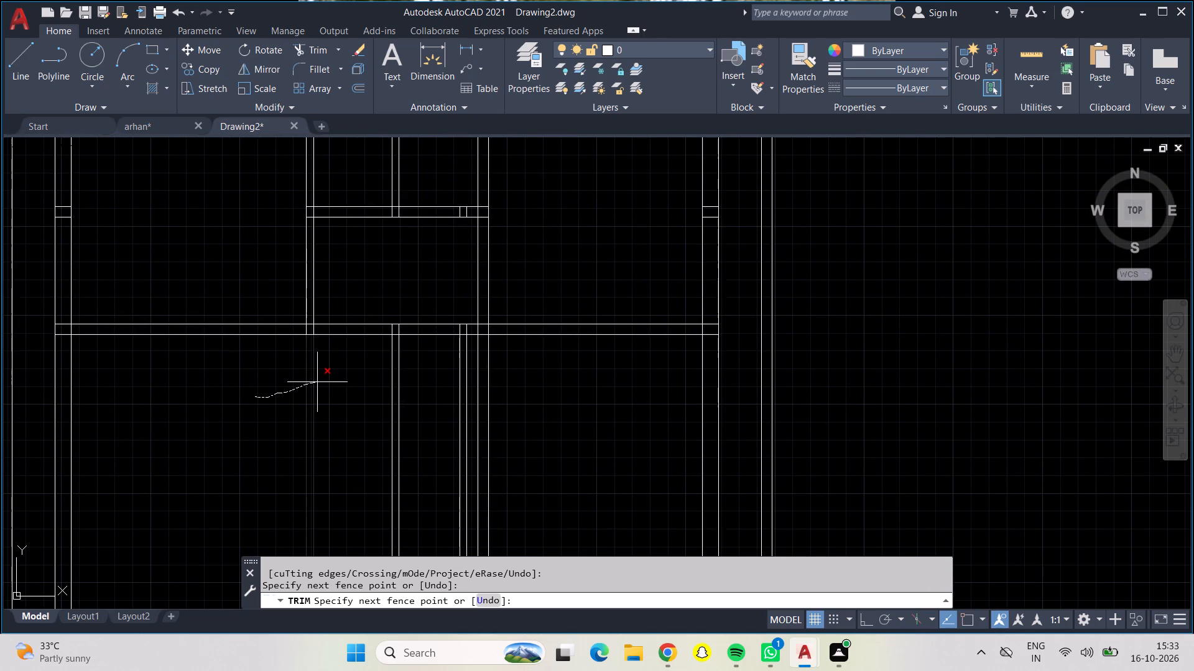
pyautogui.moveTo(317, 382); pyautogui.dragTo(469, 363)
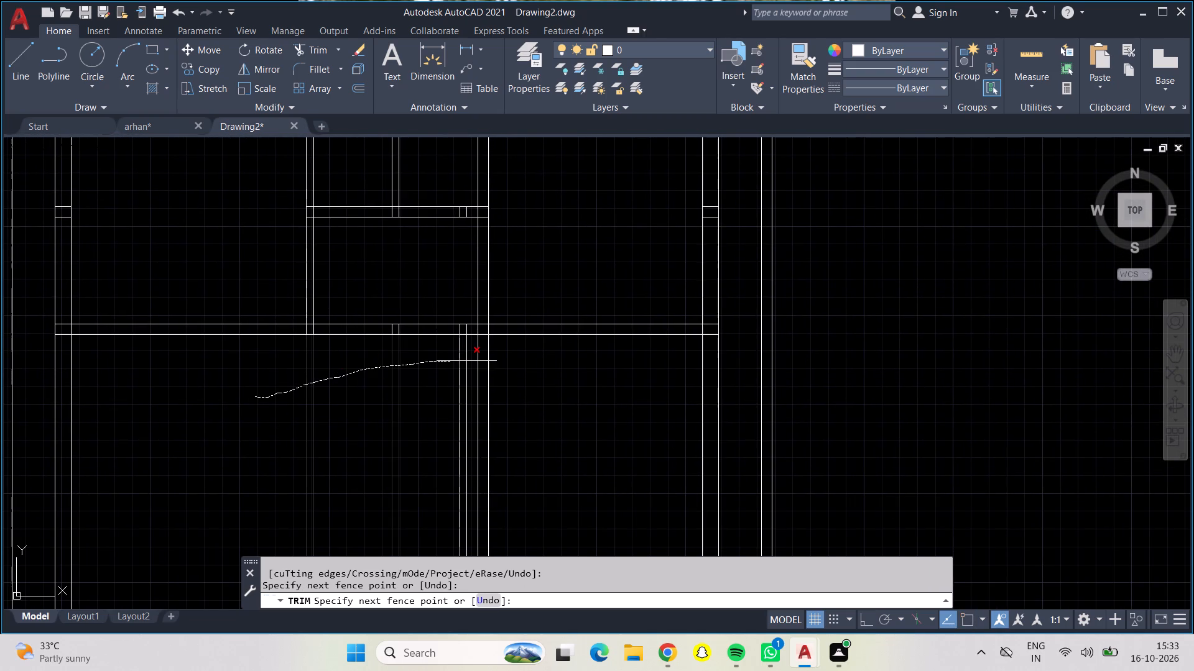
pyautogui.moveTo(469, 363); pyautogui.dragTo(560, 386)
pyautogui.scroll(-1, 522, 399)
pyautogui.scroll(1, 471, 416)
pyautogui.middleClick(471, 416)
pyautogui.middleClick(471, 416)
pyautogui.scroll(-1, 471, 416)
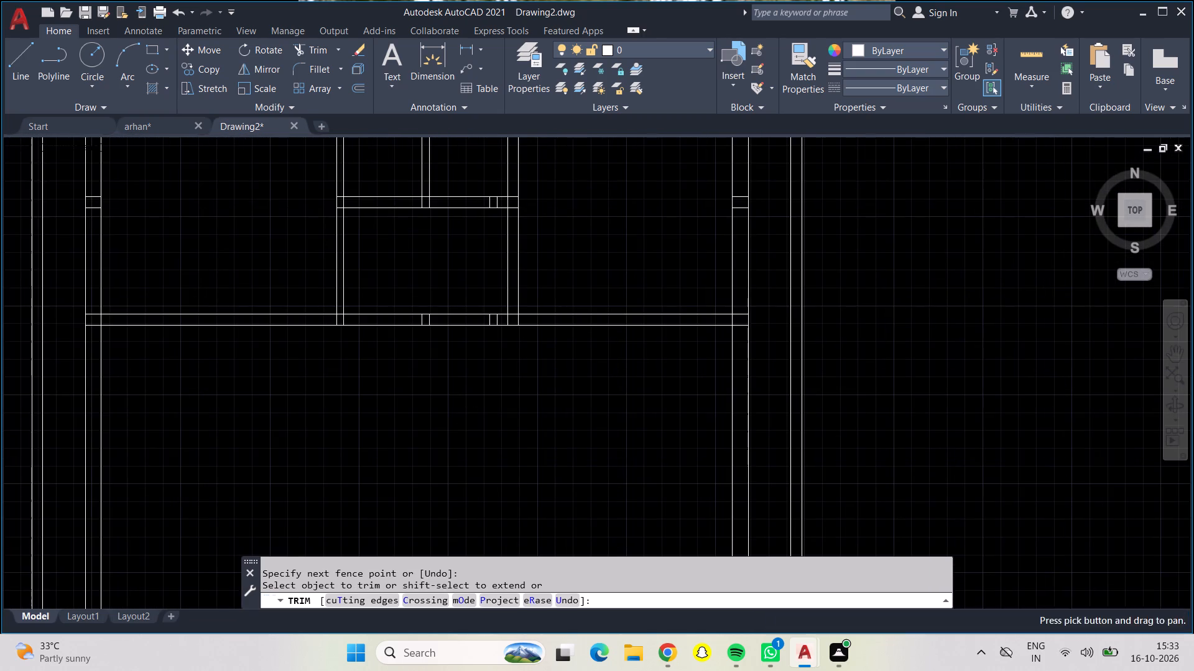
pyautogui.moveTo(471, 403); pyautogui.dragTo(467, 389, button='middle')
pyautogui.middleClick(467, 344)
pyautogui.moveTo(466, 384); pyautogui.dragTo(470, 411, button='middle')
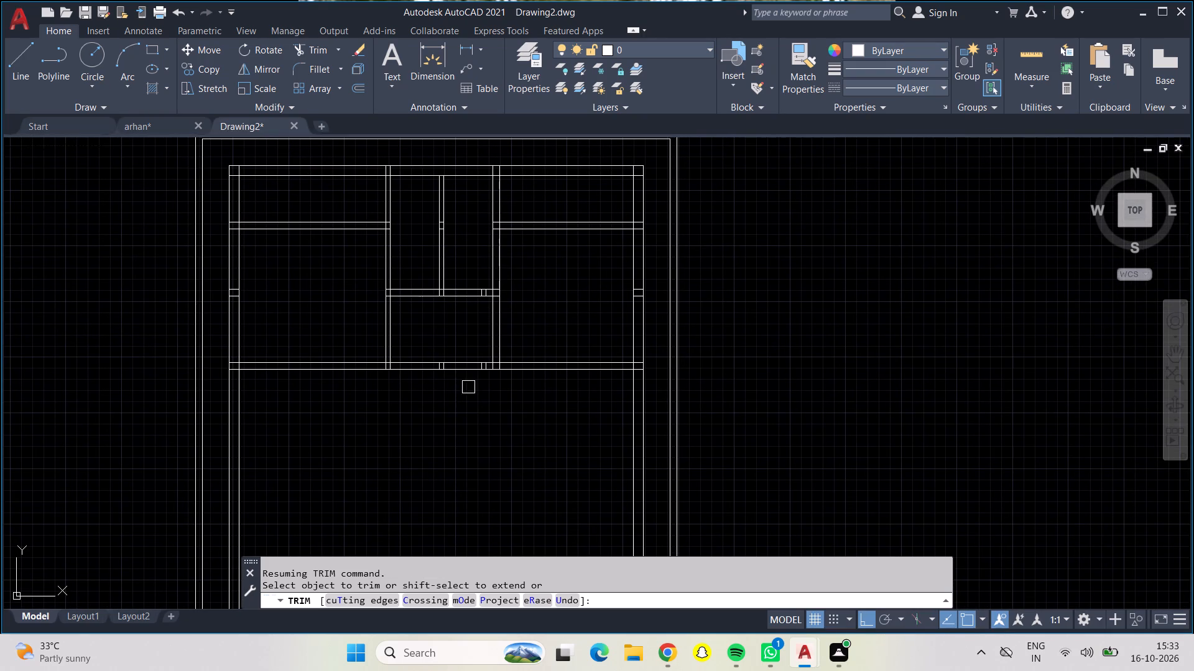
pyautogui.middleClick(466, 376)
pyautogui.moveTo(460, 431); pyautogui.dragTo(466, 288, button='middle')
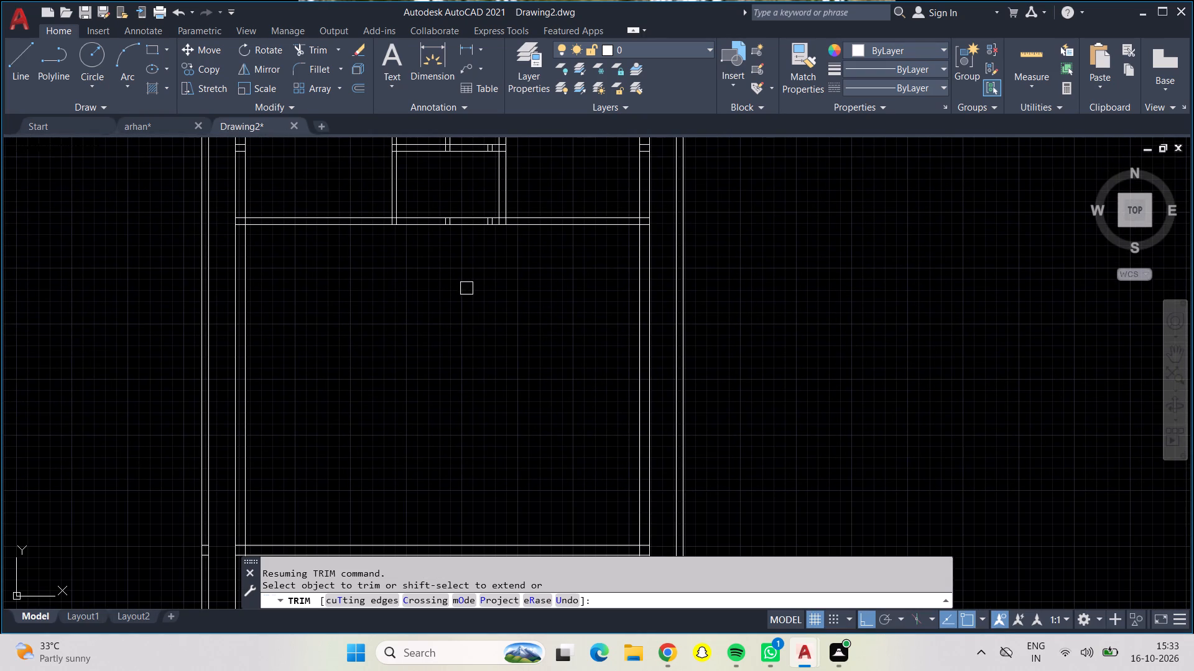
pyautogui.moveTo(471, 329); pyautogui.dragTo(468, 293, button='middle')
pyautogui.press('Escape')
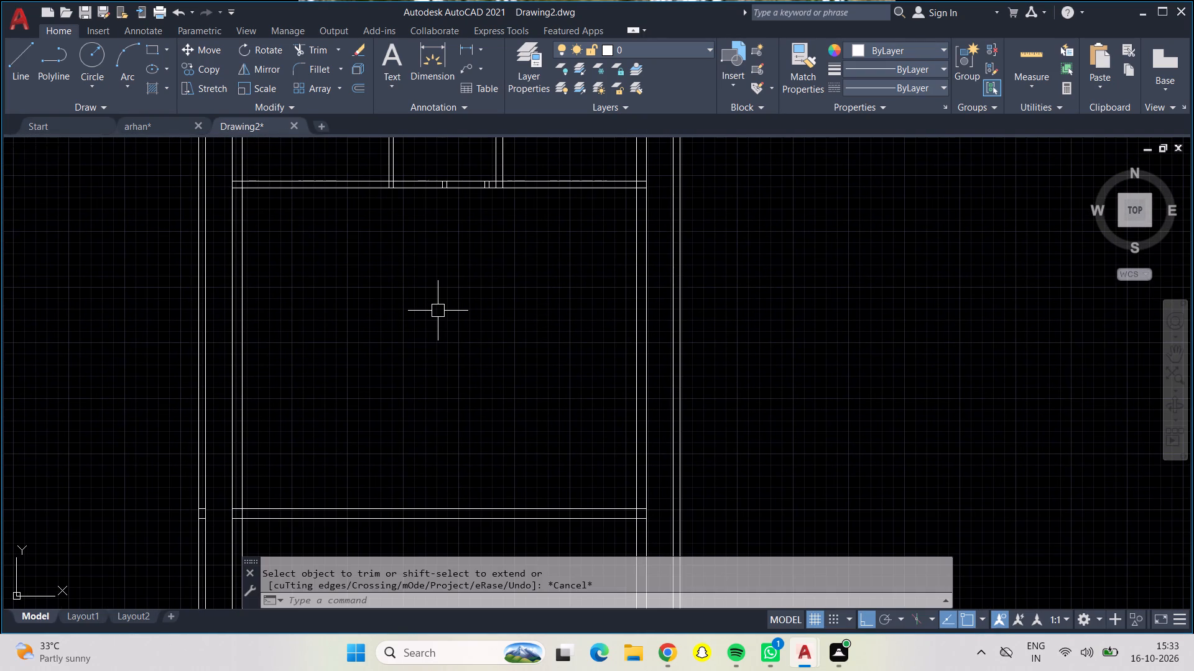
# Offset the lower line of the third horizontal partition 4' downward into the large open area.
pyautogui.press('o')
pyautogui.press('Return')
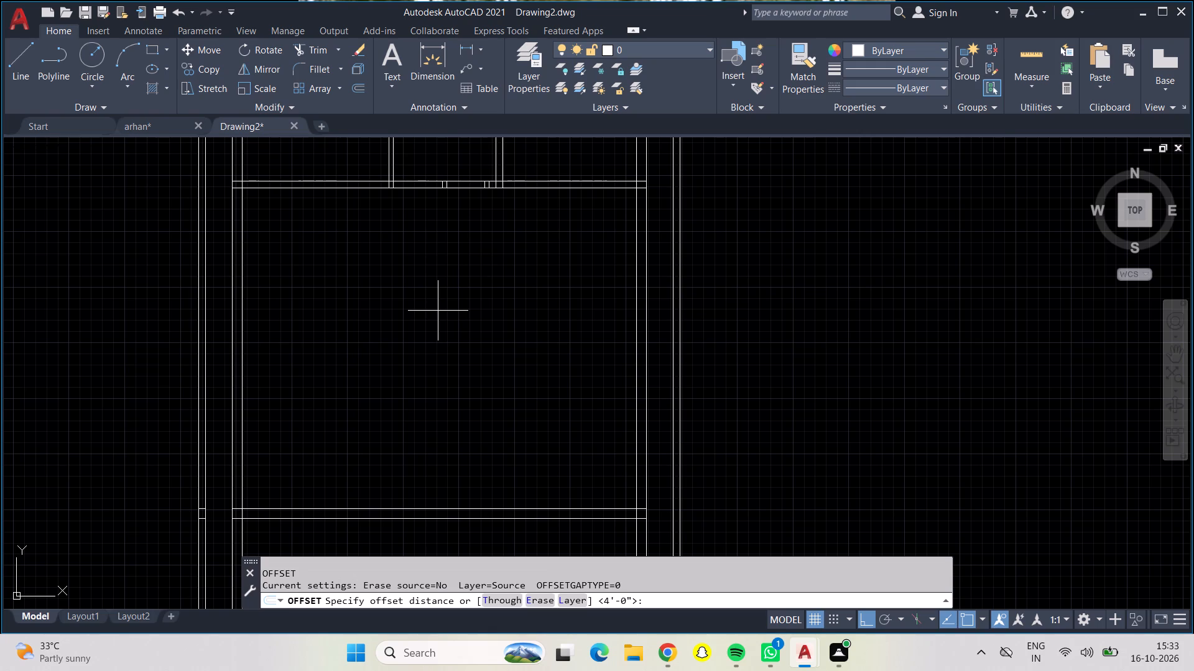
pyautogui.write("4'")
pyautogui.press('Return')
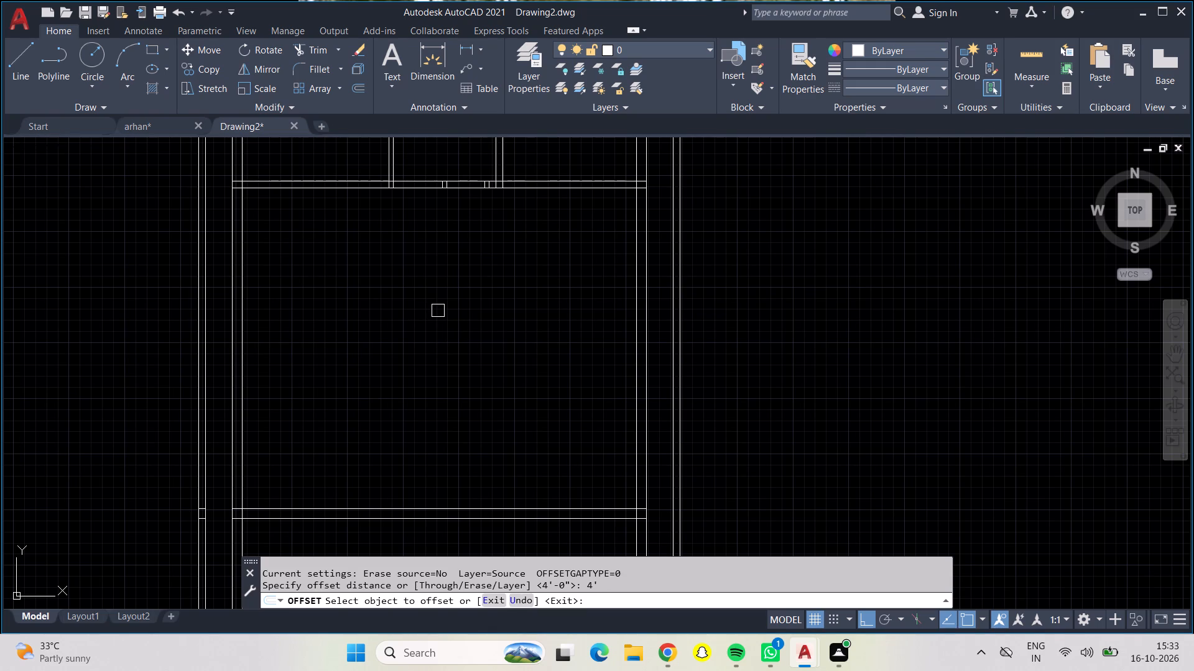
pyautogui.click(349, 189)
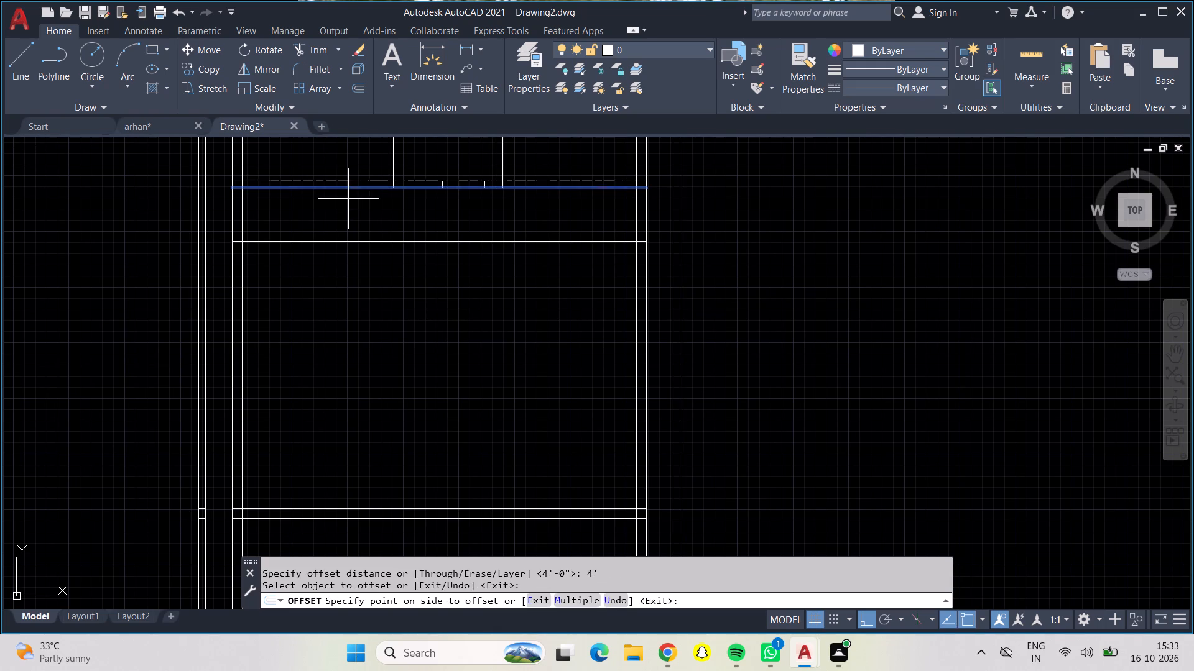
pyautogui.moveTo(349, 199); pyautogui.dragTo(349, 212)
pyautogui.press('Escape')
# Offset the new 4' horizontal line 6" downward to give the partition thickness.
pyautogui.press('o')
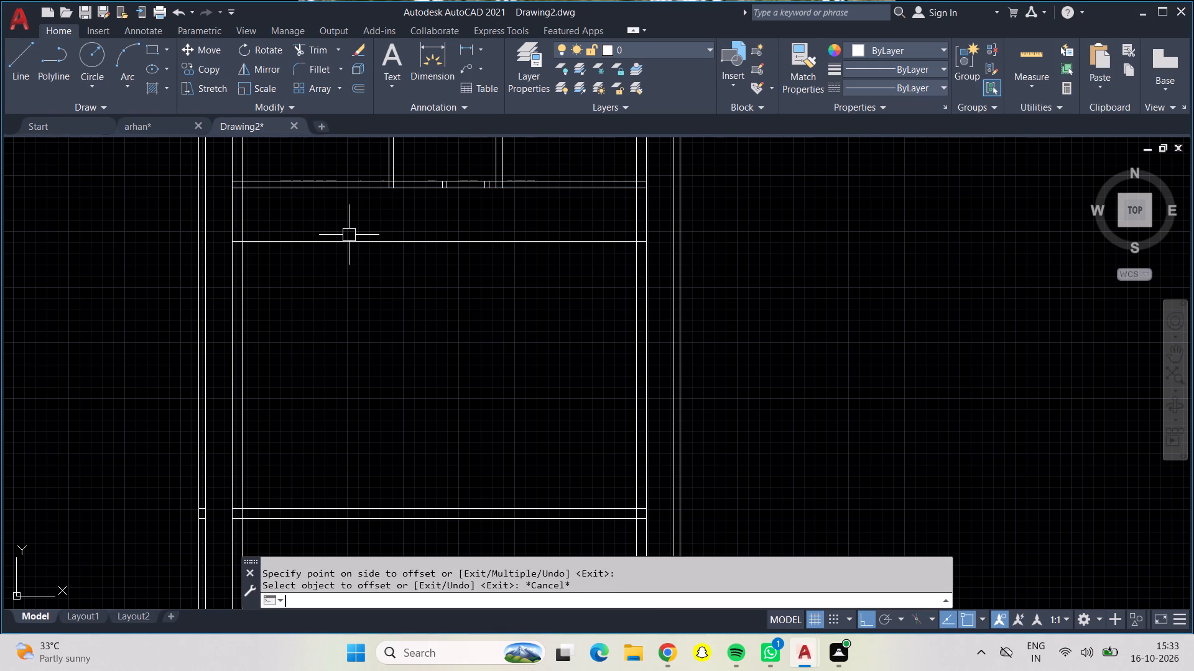
pyautogui.press('Return')
pyautogui.write('6"')
pyautogui.press('Return')
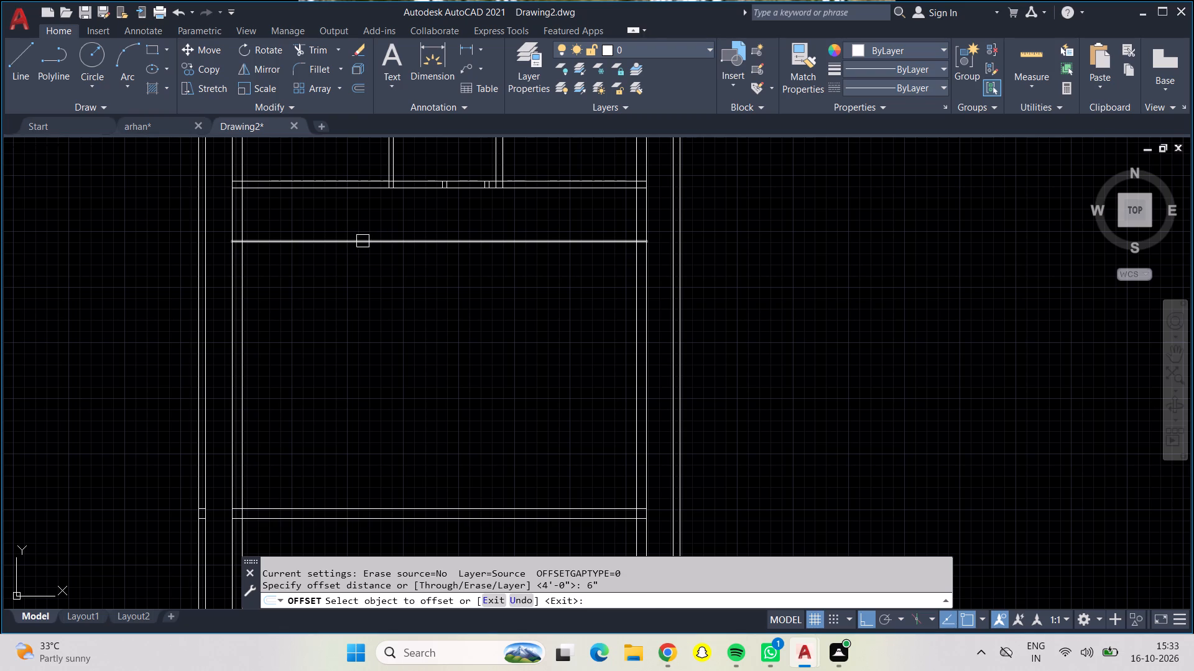
pyautogui.click(363, 242)
pyautogui.click(364, 277)
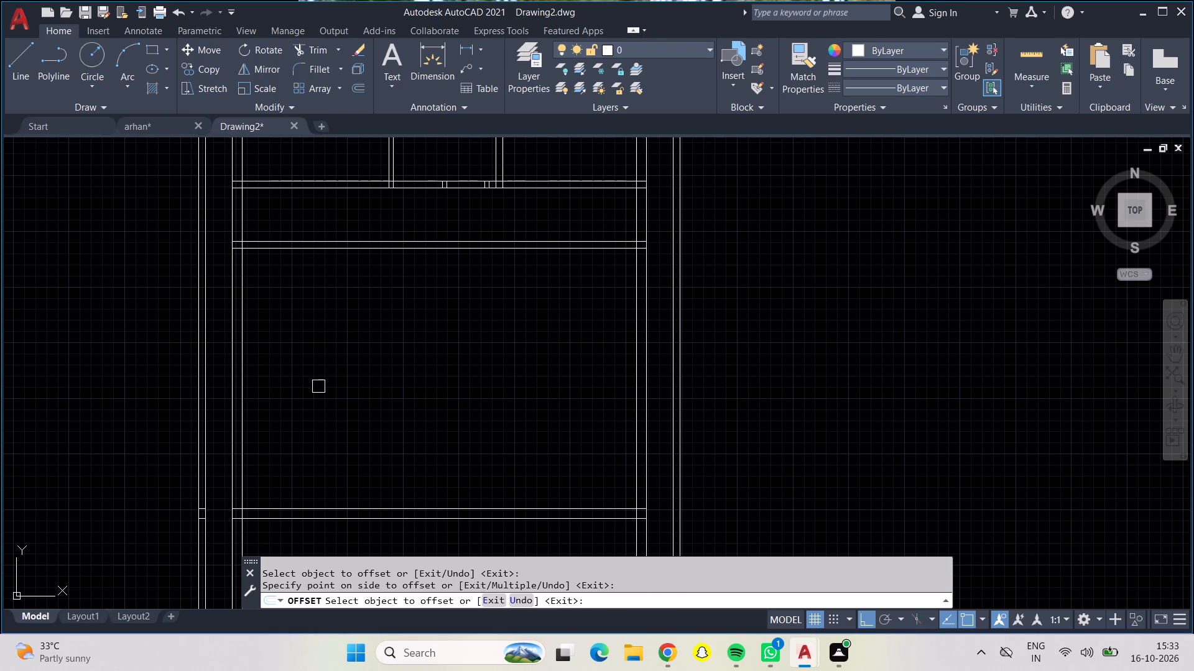
pyautogui.press('Escape')
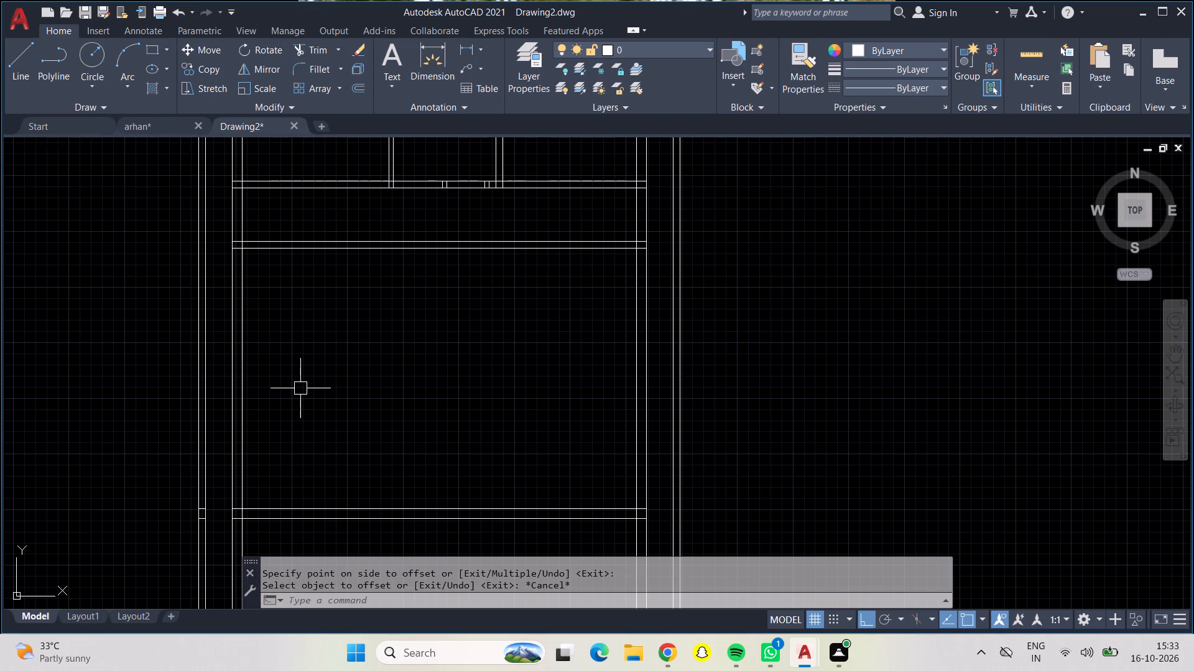
# Offset the inner face line of the left outer wall 4' to the right.
pyautogui.press('o')
pyautogui.press('Return')
pyautogui.write("4'")
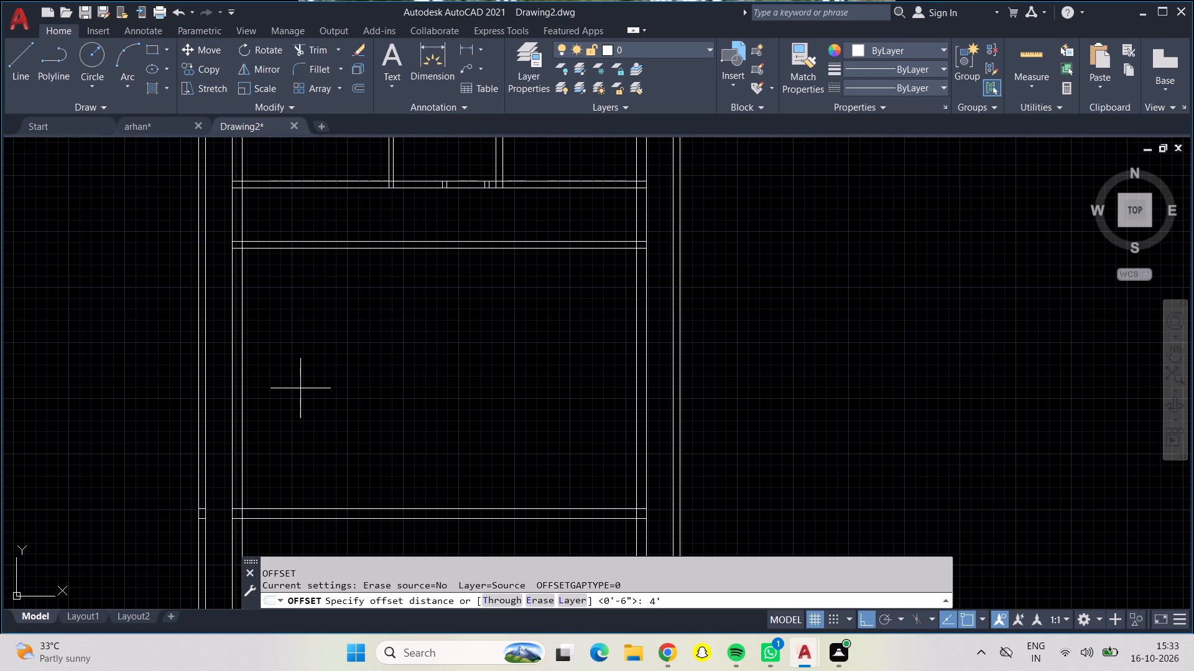
pyautogui.press('Return')
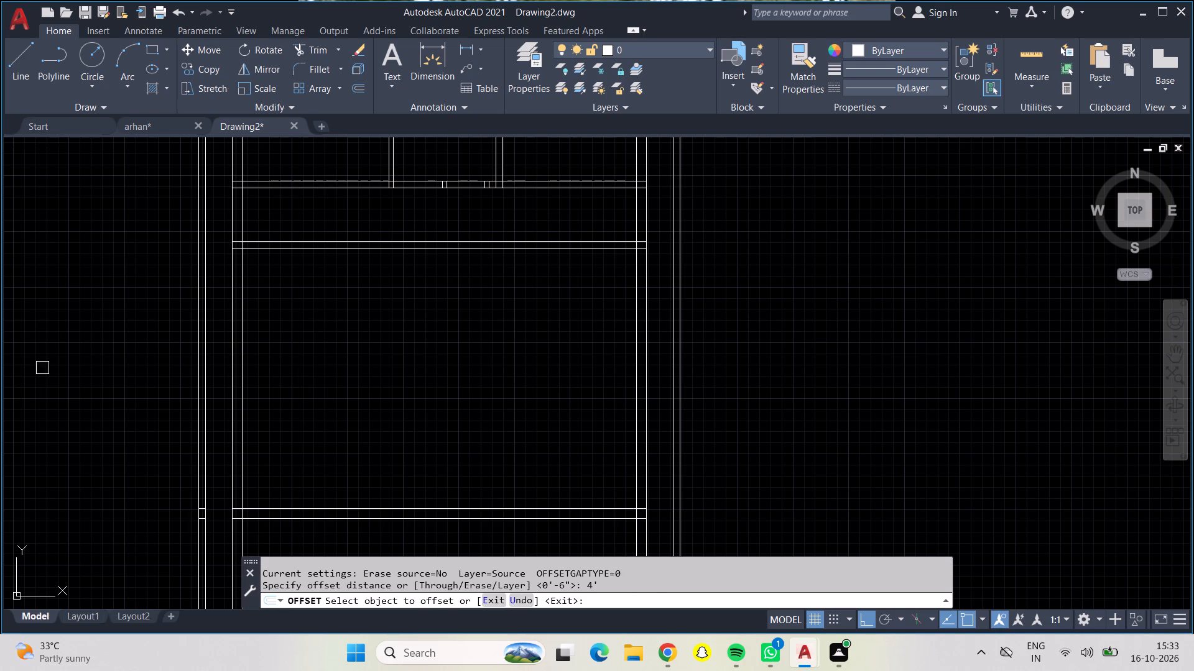
pyautogui.click(247, 393)
pyautogui.click(315, 408)
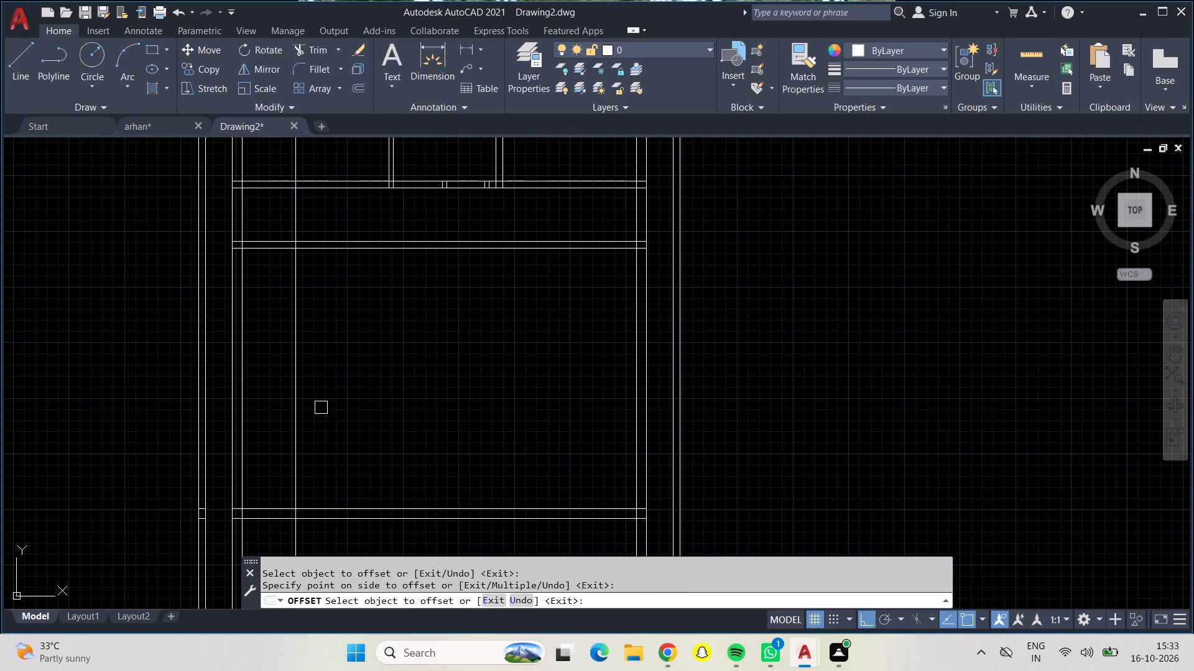
pyautogui.press('Escape')
# Offset the new 4' vertical line 6" to the right to give the partition thickness.
pyautogui.press('o')
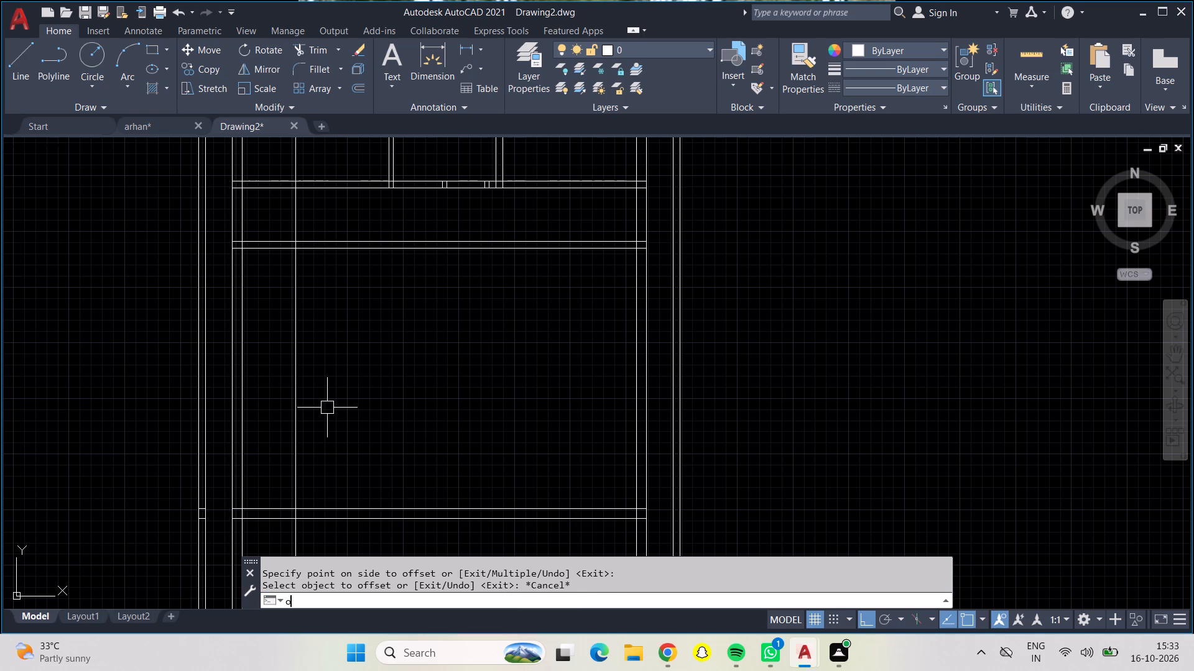
pyautogui.press('Return')
pyautogui.press('9')
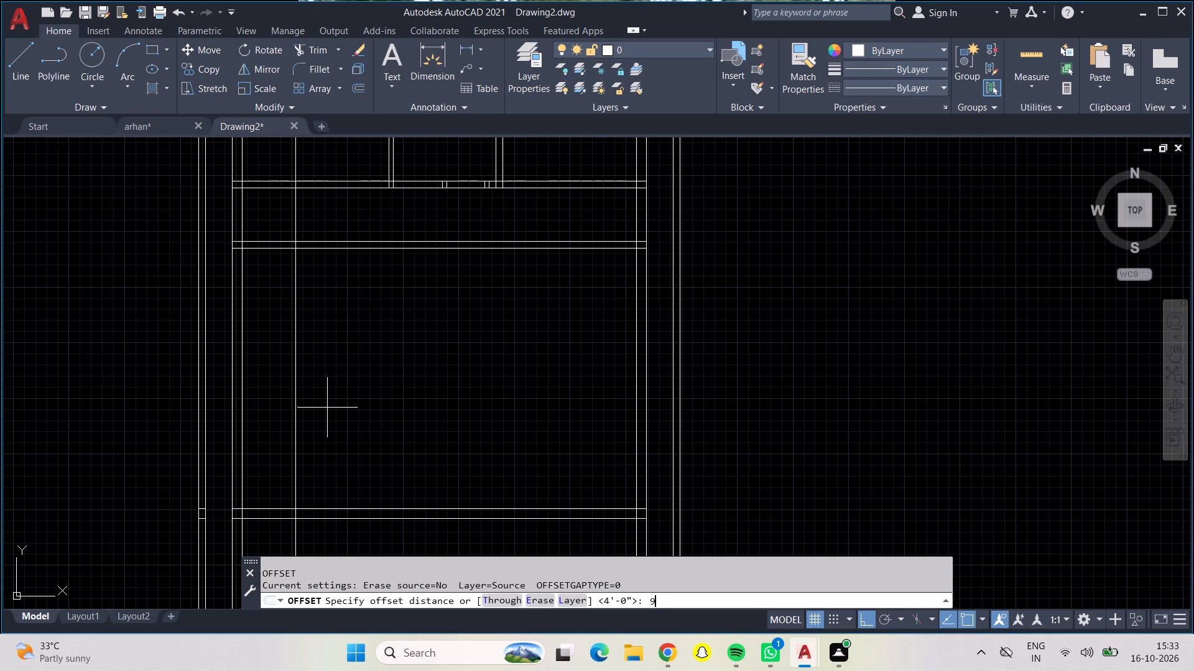
pyautogui.press('BackSpace')
pyautogui.write('6"')
pyautogui.press('Return')
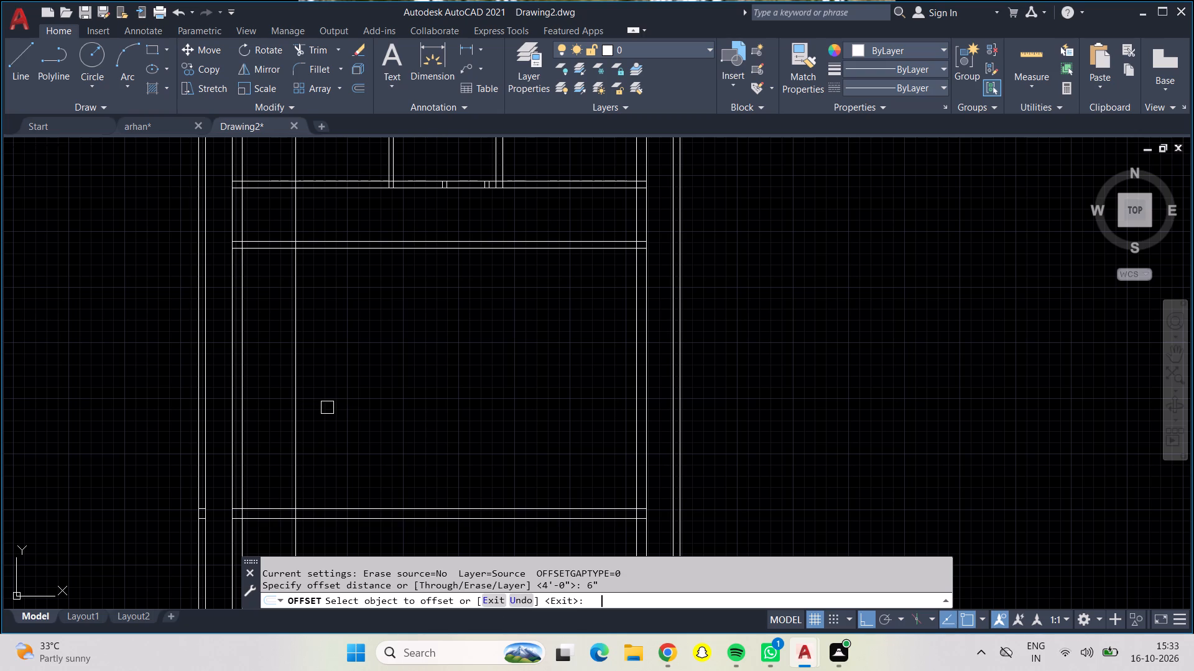
pyautogui.click(298, 331)
pyautogui.click(328, 345)
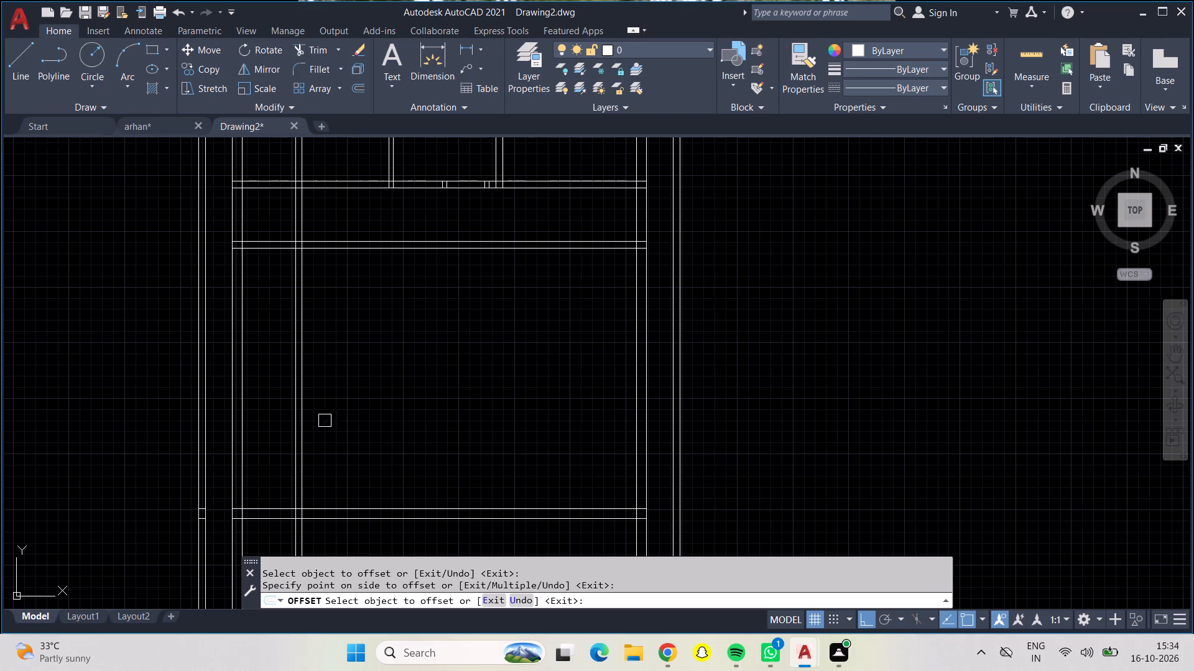
# Offset the upper line of the house's bottom horizontal wall 9' upward into the large open area.
pyautogui.moveTo(352, 416); pyautogui.dragTo(354, 327, button='middle')
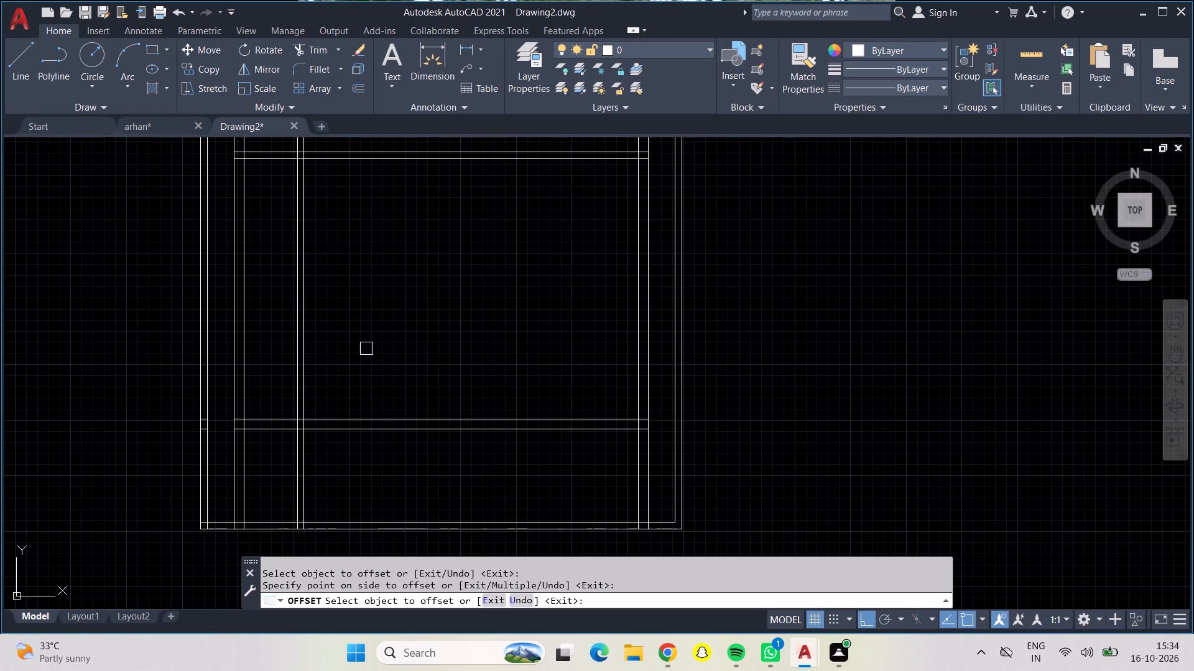
pyautogui.moveTo(364, 377); pyautogui.dragTo(359, 340, button='middle')
pyautogui.moveTo(366, 331); pyautogui.dragTo(377, 377, button='middle')
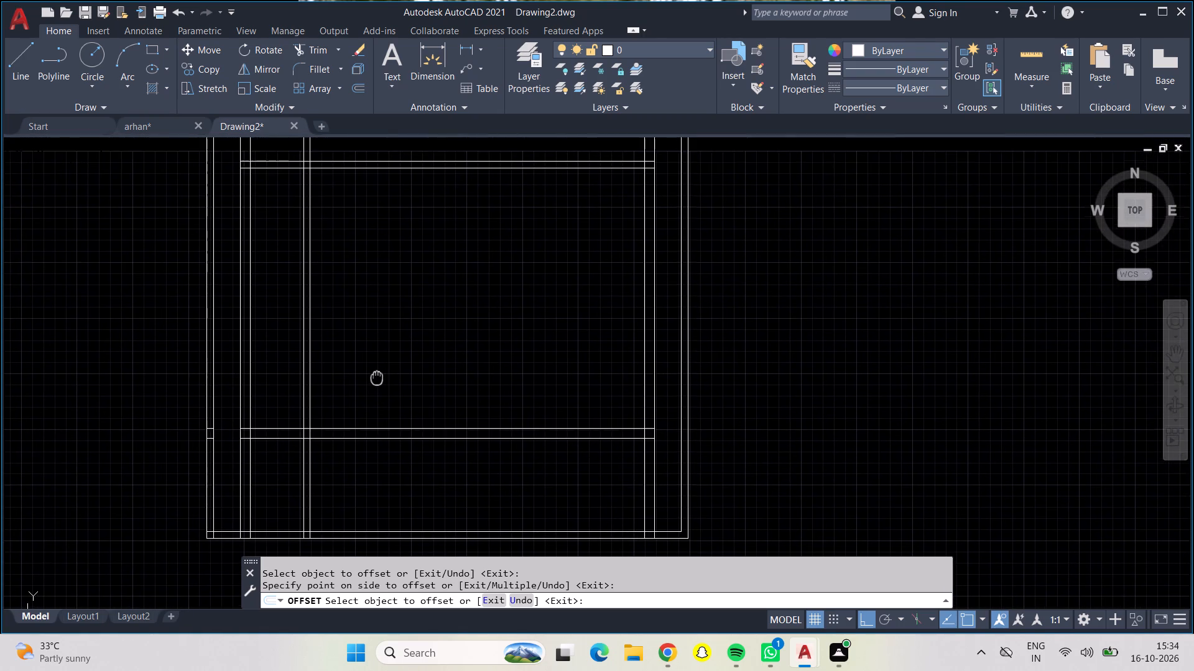
pyautogui.moveTo(377, 377); pyautogui.dragTo(377, 385, button='middle')
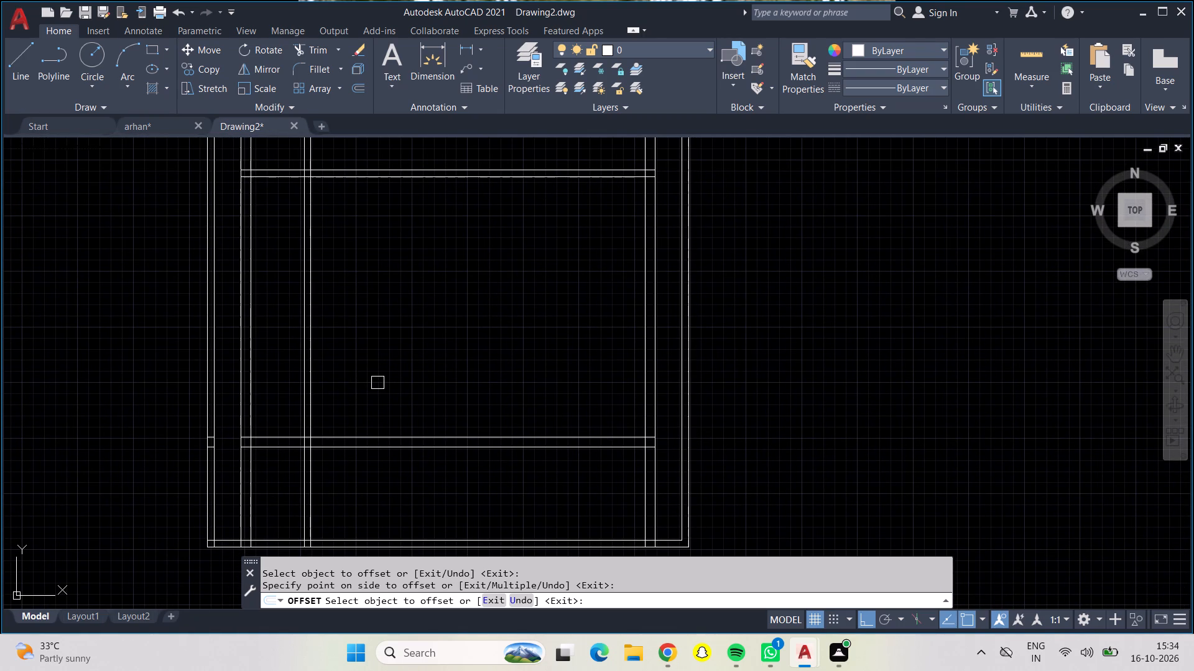
pyautogui.press('Escape')
pyautogui.press('o')
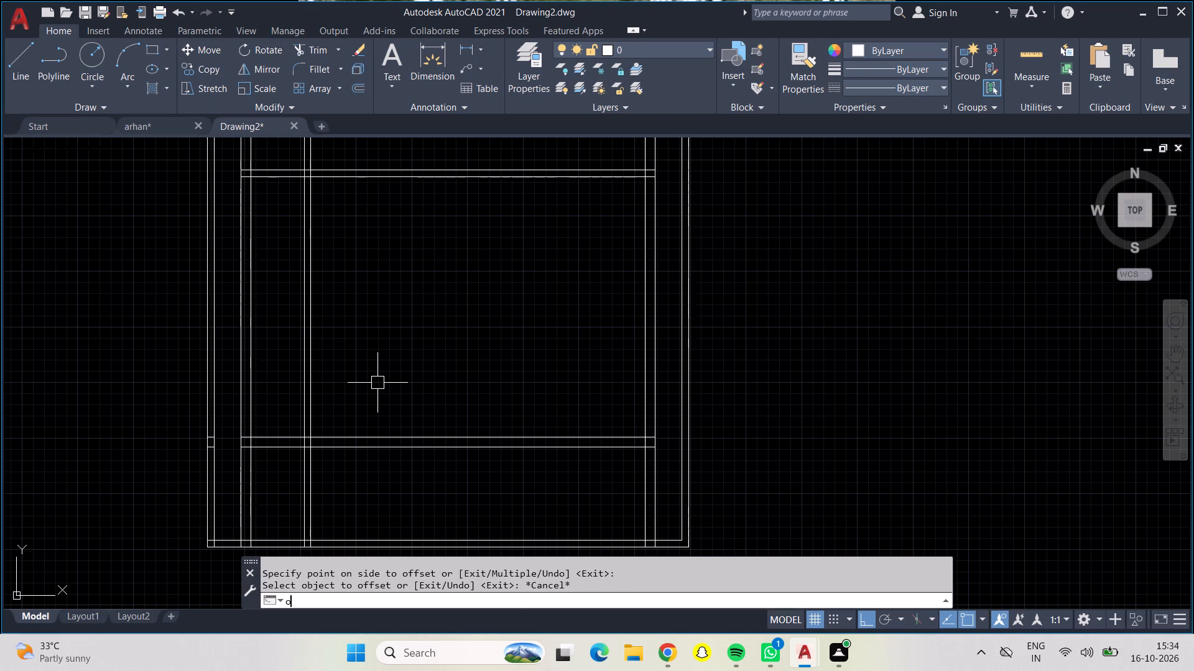
pyautogui.press('Return')
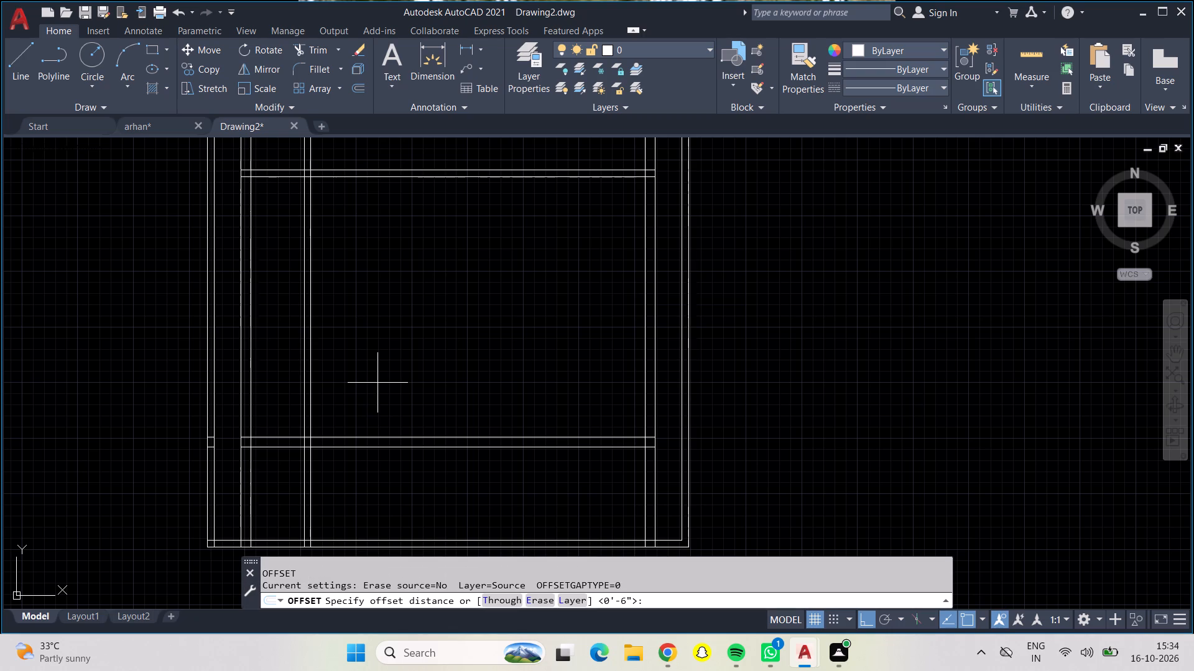
pyautogui.write("9'")
pyautogui.press('Return')
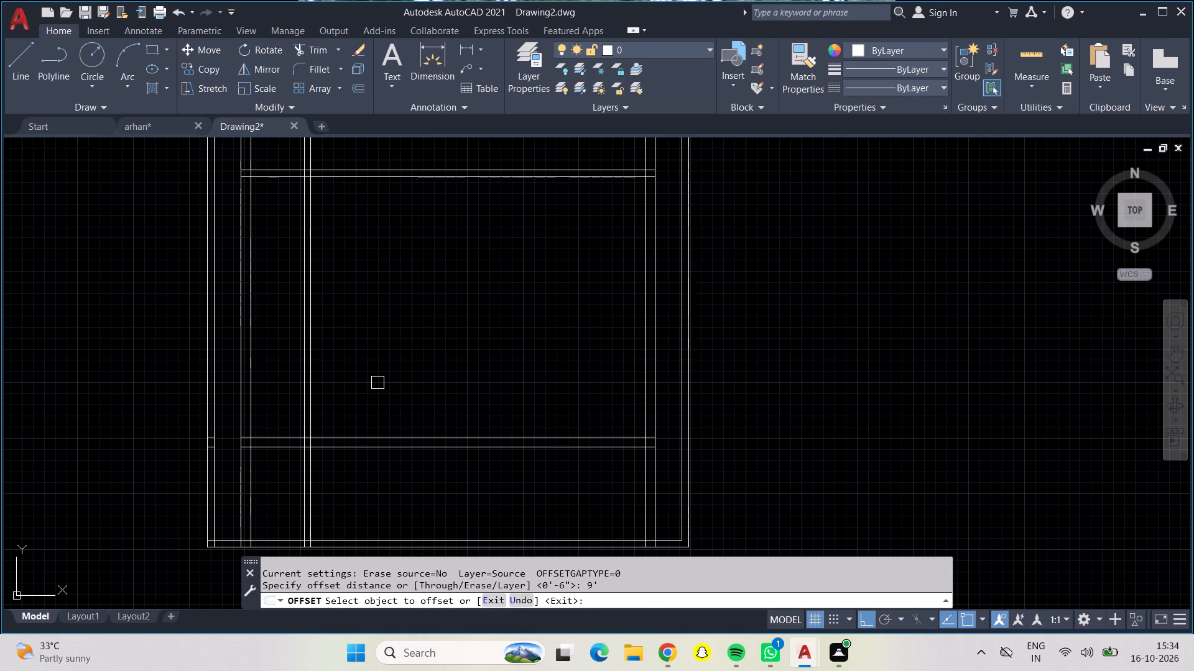
pyautogui.click(342, 432)
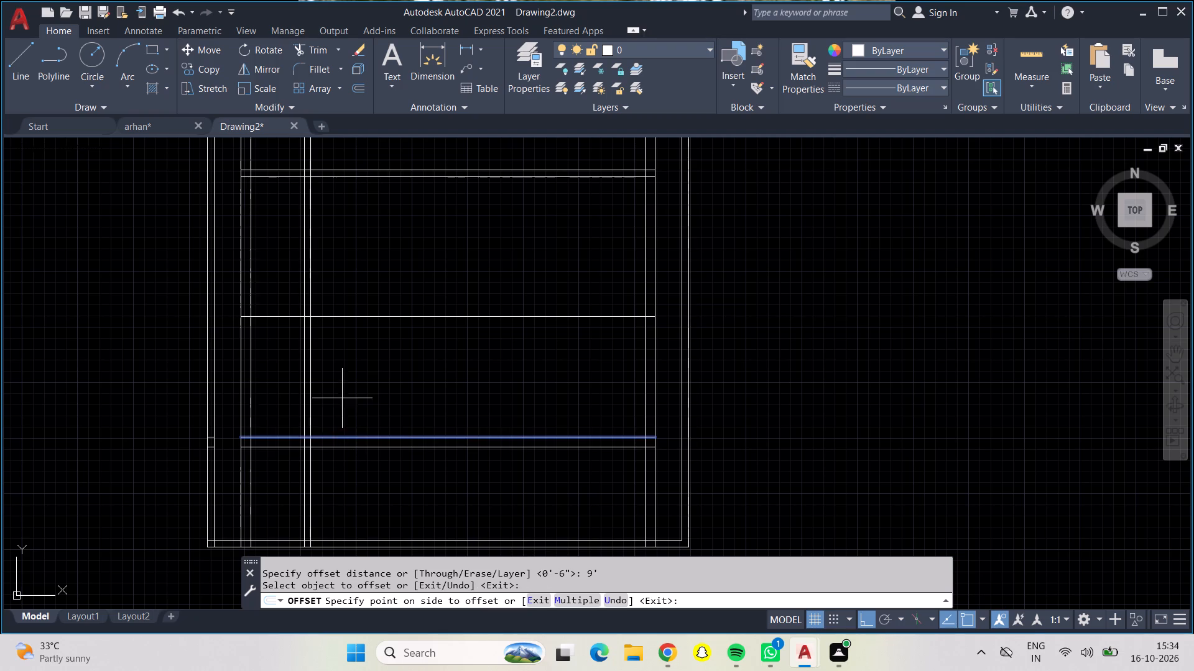
pyautogui.click(346, 359)
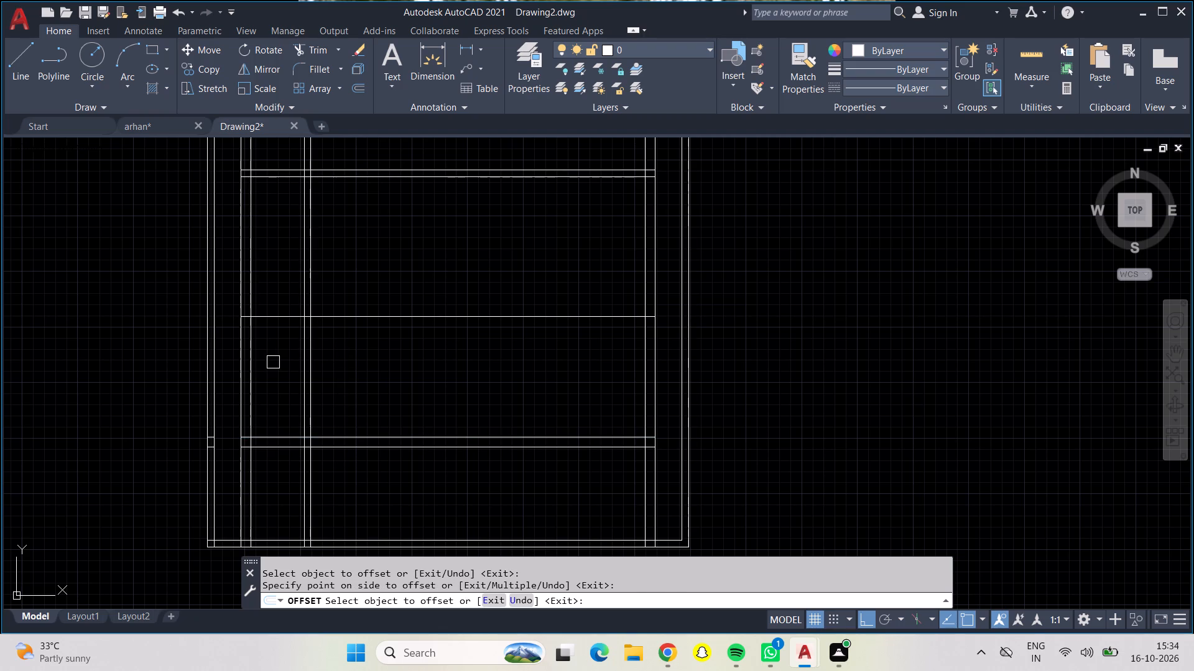
pyautogui.press('Escape')
# Offset the new 9' horizontal line 6" upward to give the partition thickness.
pyautogui.press('o')
pyautogui.press('Return')
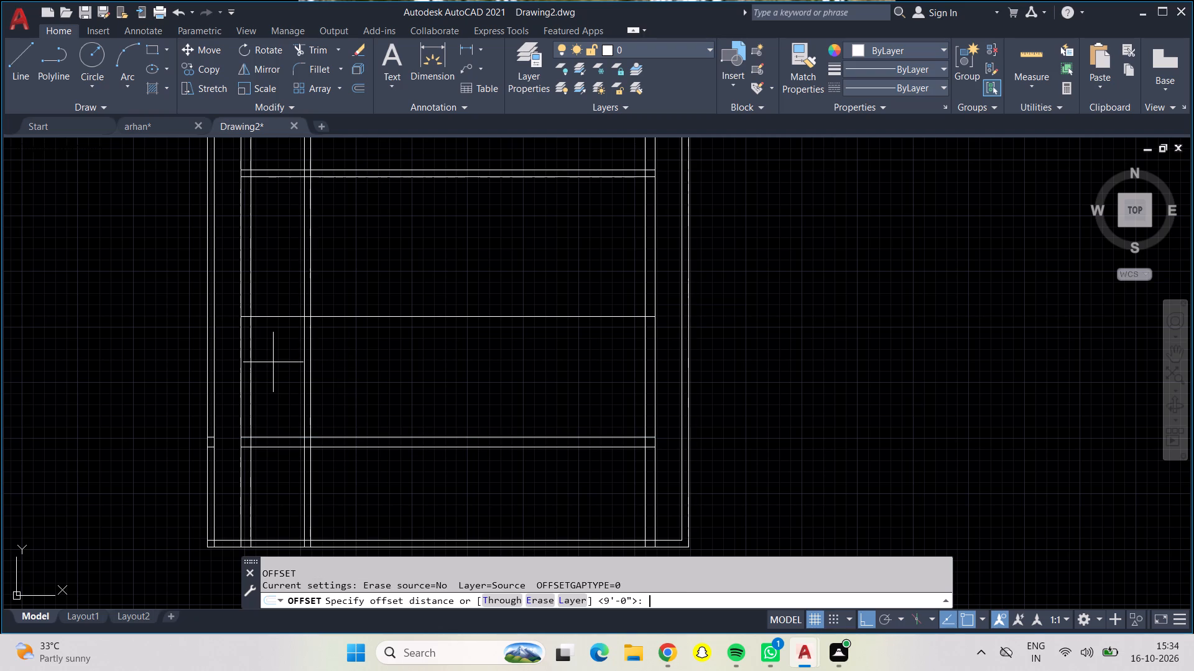
pyautogui.write('6"')
pyautogui.press('Return')
pyautogui.click(384, 317)
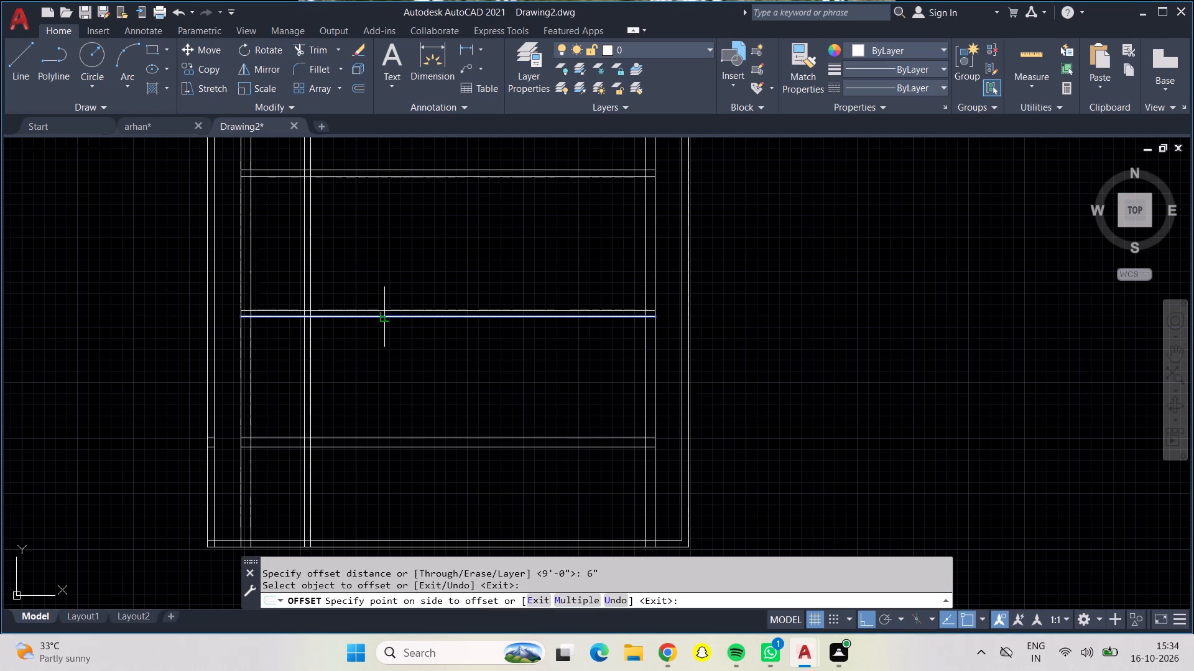
pyautogui.click(390, 271)
pyautogui.press('Escape')
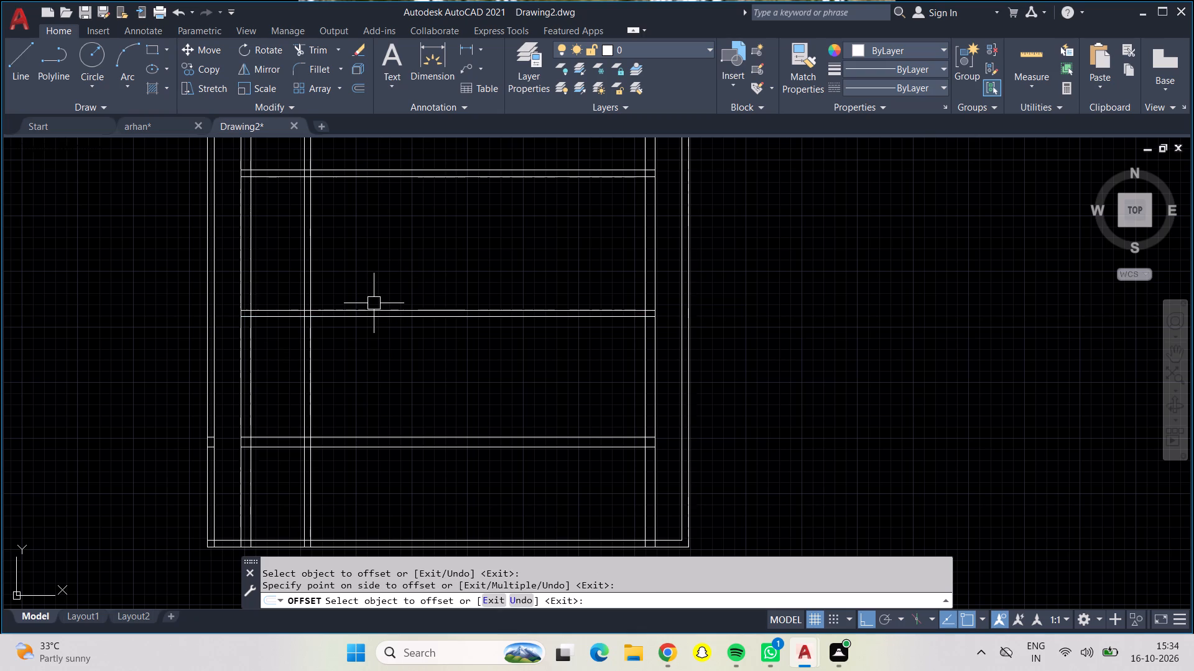
# Offset the inner face line of the left outer wall 11' to the right.
pyautogui.press('o')
pyautogui.press('Return')
pyautogui.write("11'")
pyautogui.press('Return')
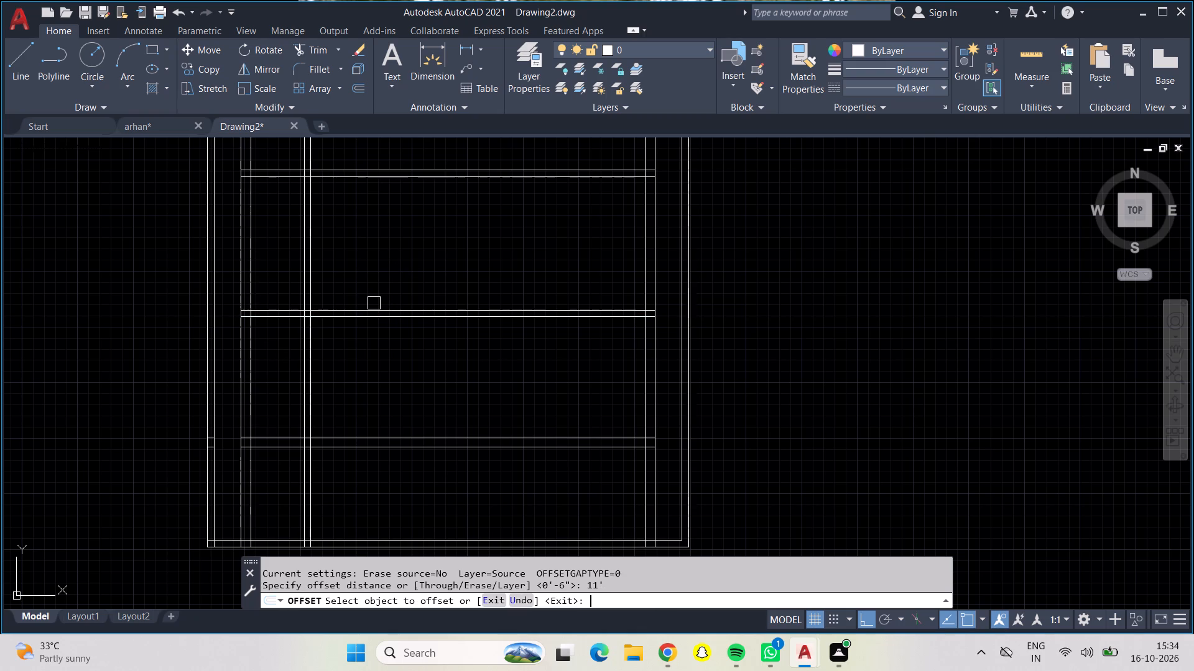
pyautogui.click(249, 399)
pyautogui.click(382, 405)
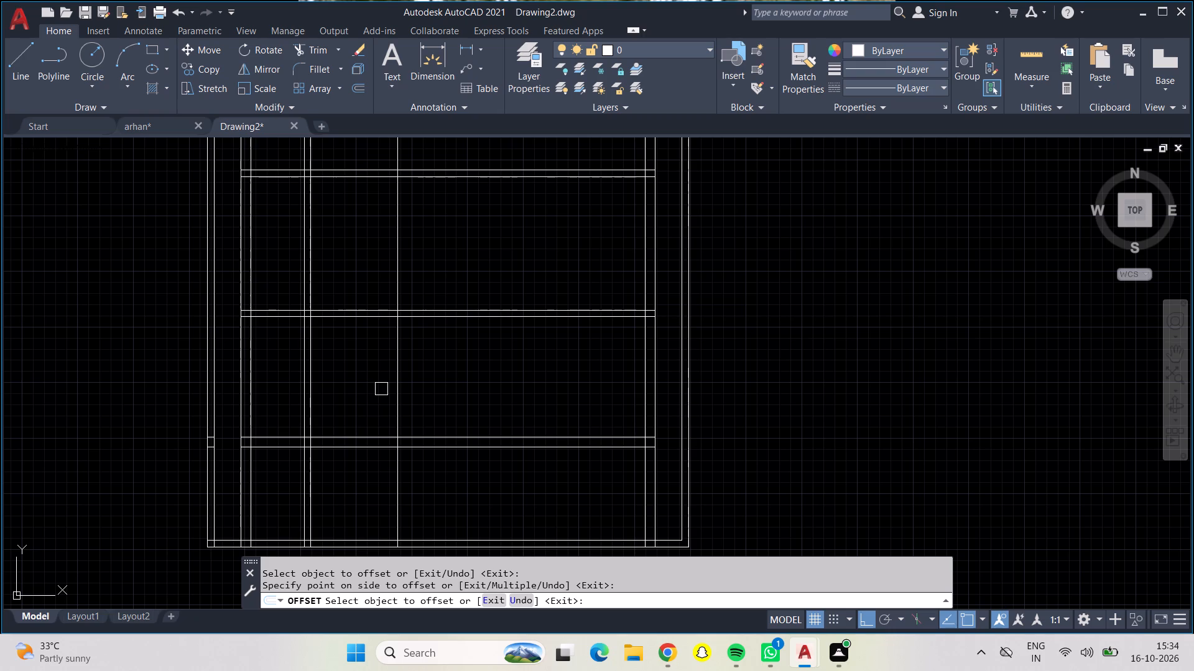
pyautogui.press('Escape')
# Offset the new 11' vertical line 6" to the left to give the partition thickness.
pyautogui.press('o')
pyautogui.press('Return')
pyautogui.write('6"')
pyautogui.press('Return')
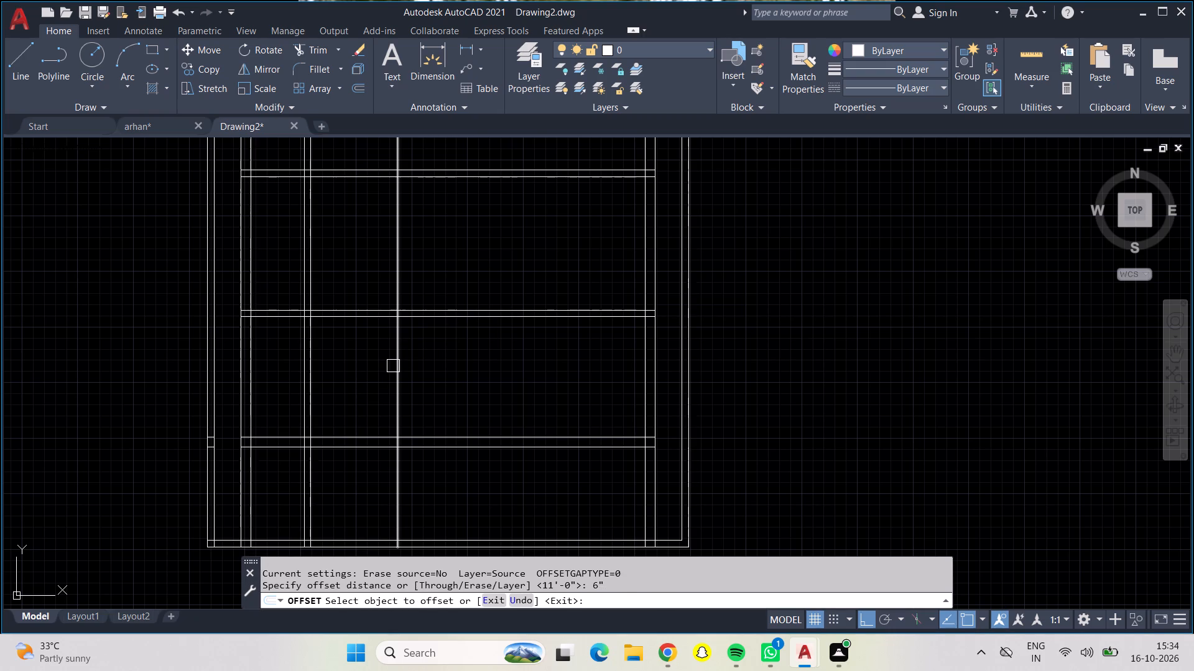
pyautogui.click(393, 366)
pyautogui.click(338, 376)
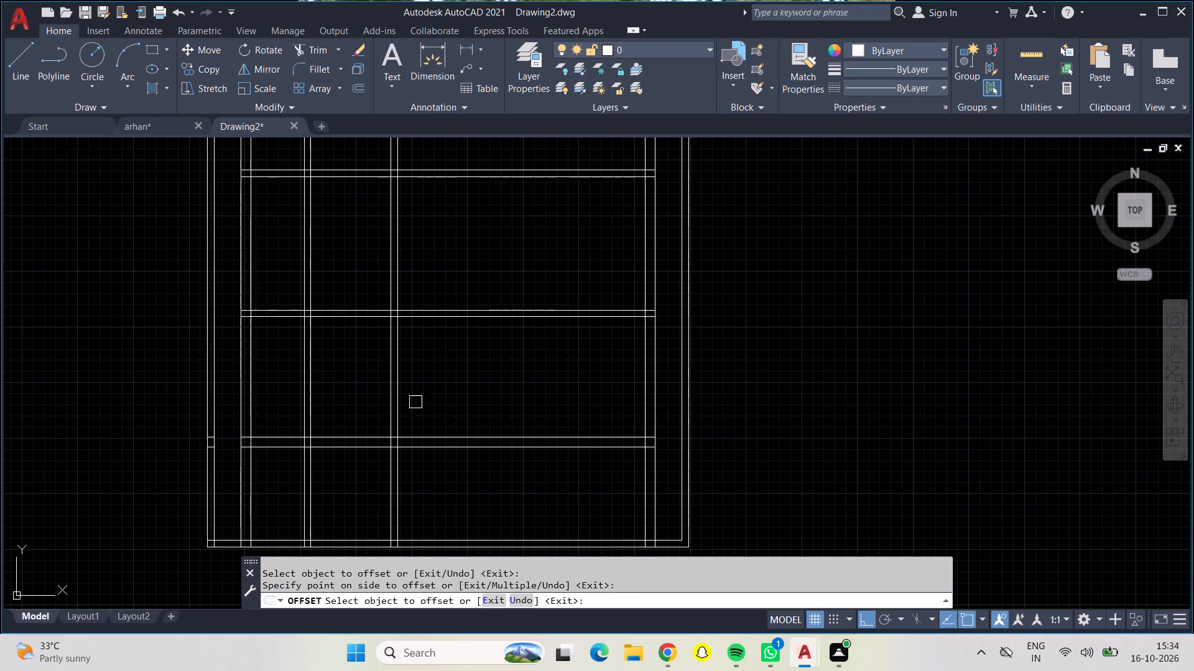
# Offset the upper line of the house's bottom horizontal wall 4' upward.
pyautogui.moveTo(535, 367); pyautogui.dragTo(466, 368, button='middle')
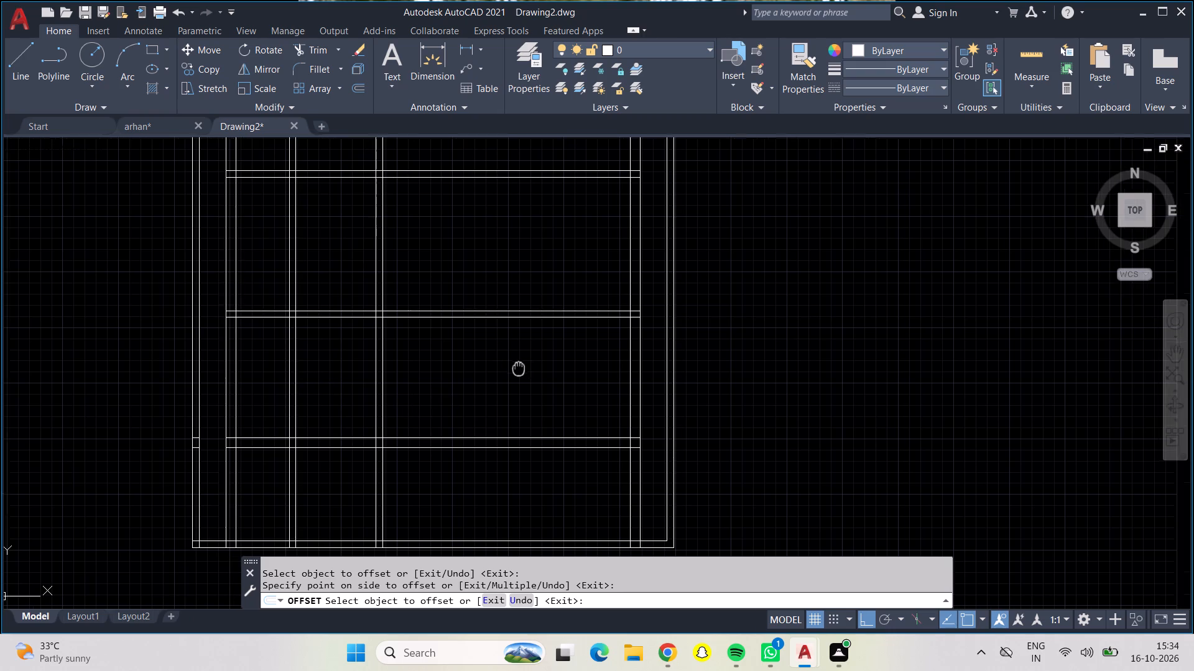
pyautogui.moveTo(466, 368); pyautogui.dragTo(456, 365, button='middle')
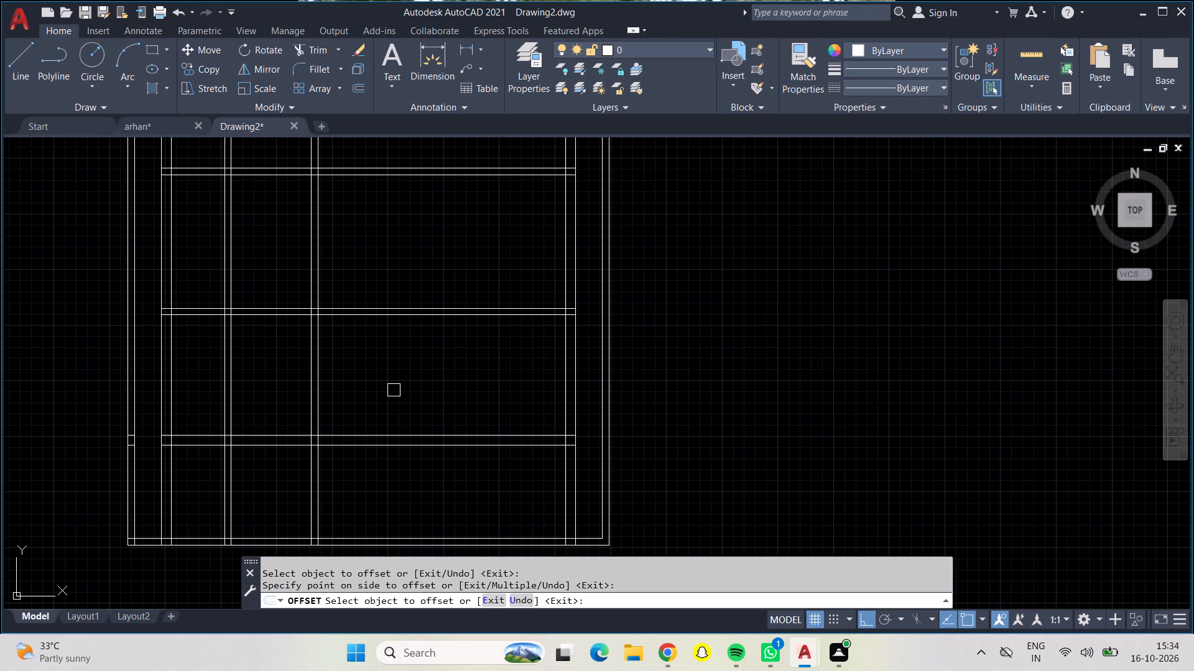
pyautogui.press('Escape')
pyautogui.press('o')
pyautogui.press('Return')
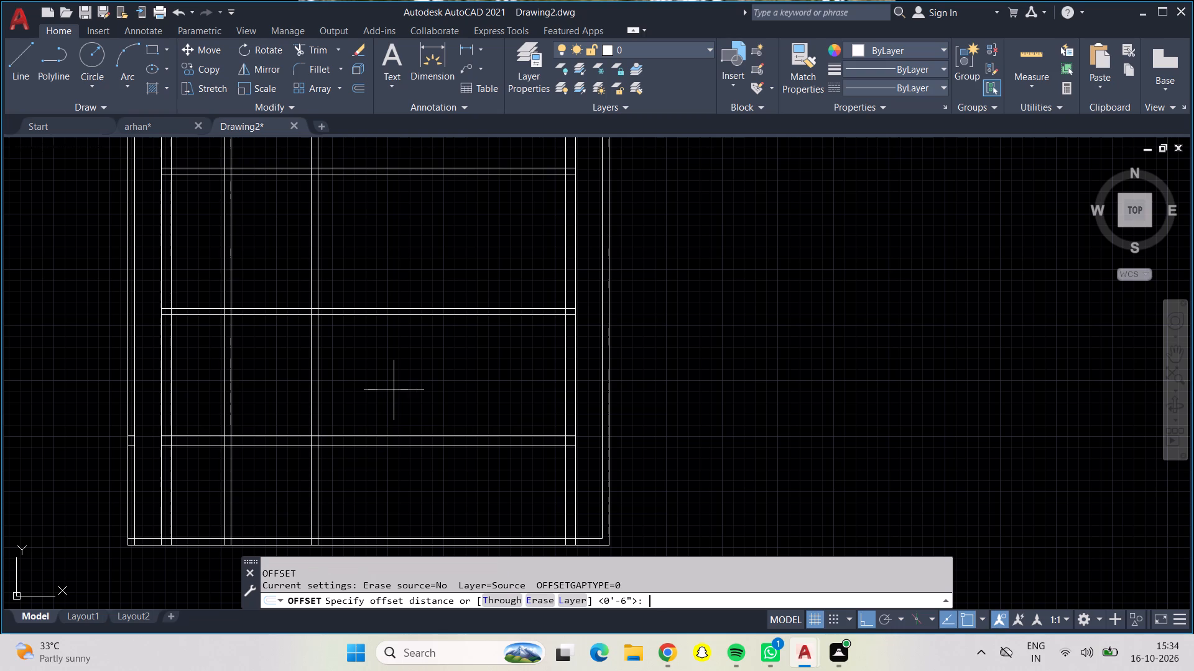
pyautogui.write("4'")
pyautogui.press('Return')
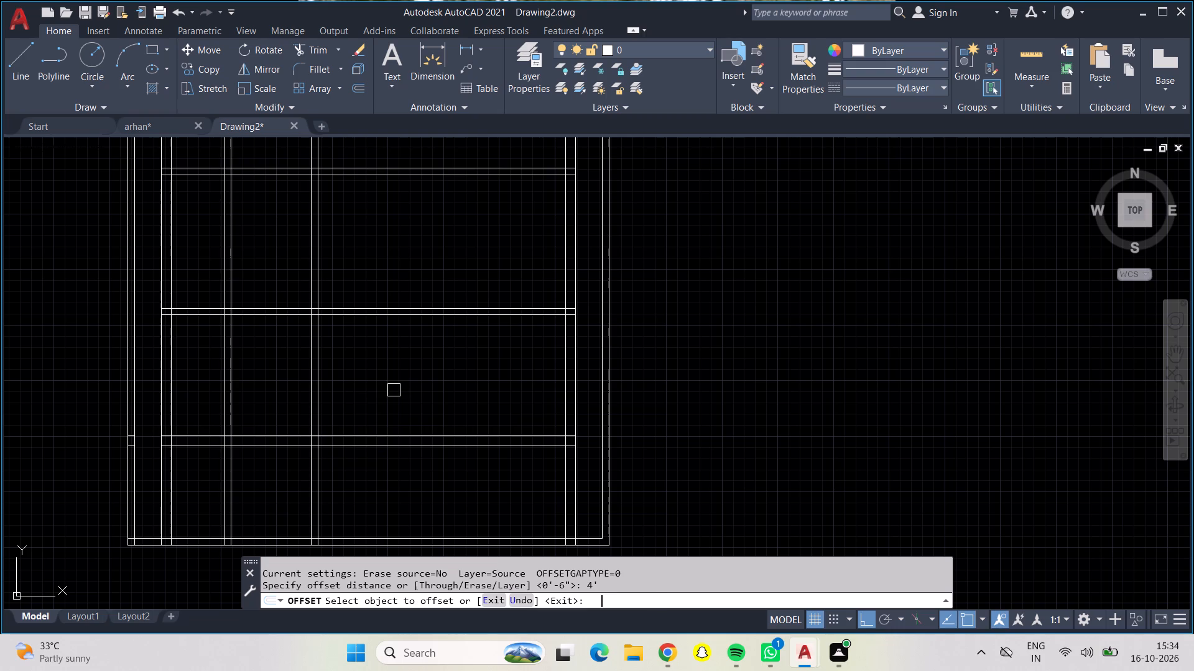
pyautogui.click(340, 431)
pyautogui.click(340, 396)
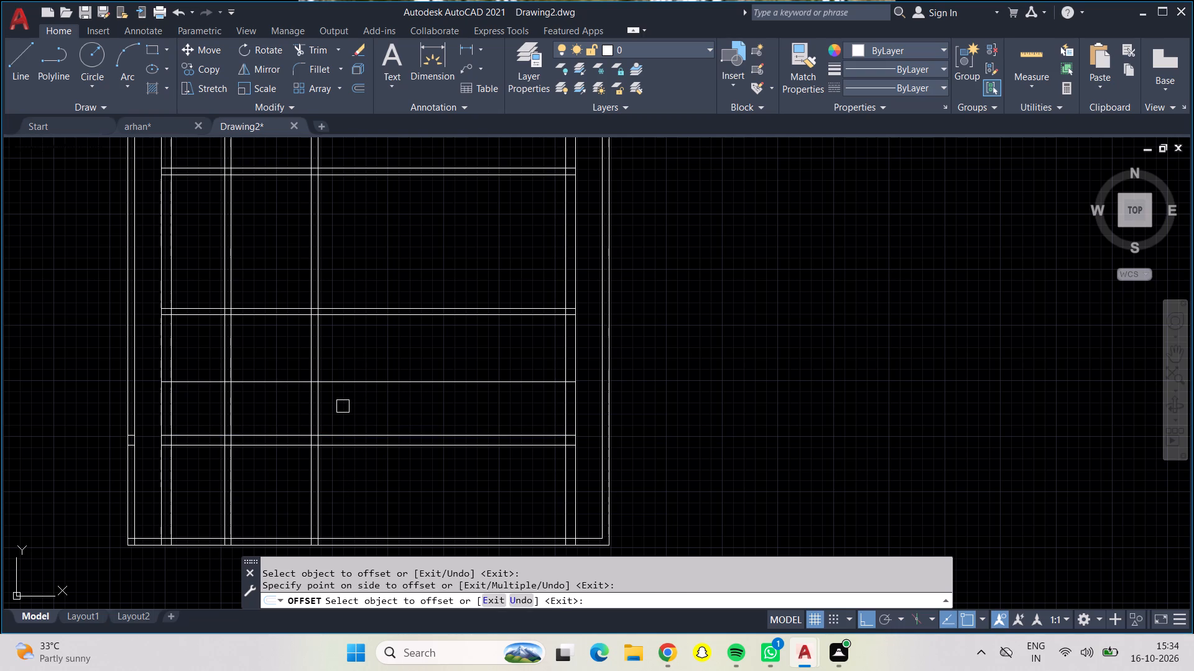
pyautogui.press('Escape')
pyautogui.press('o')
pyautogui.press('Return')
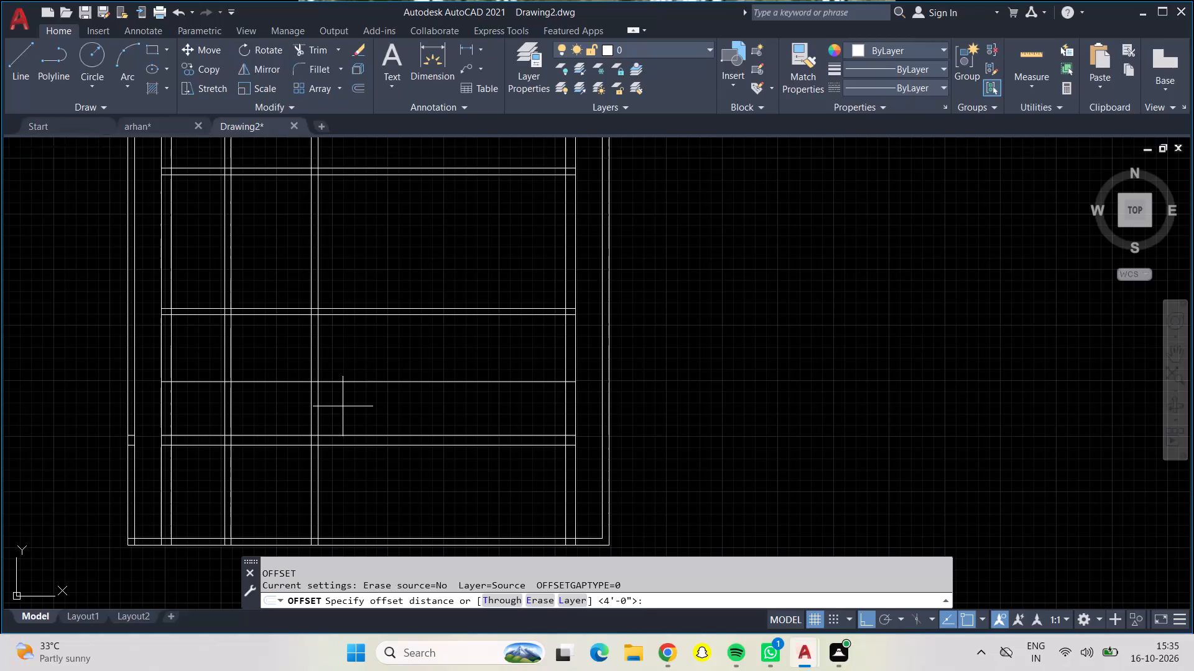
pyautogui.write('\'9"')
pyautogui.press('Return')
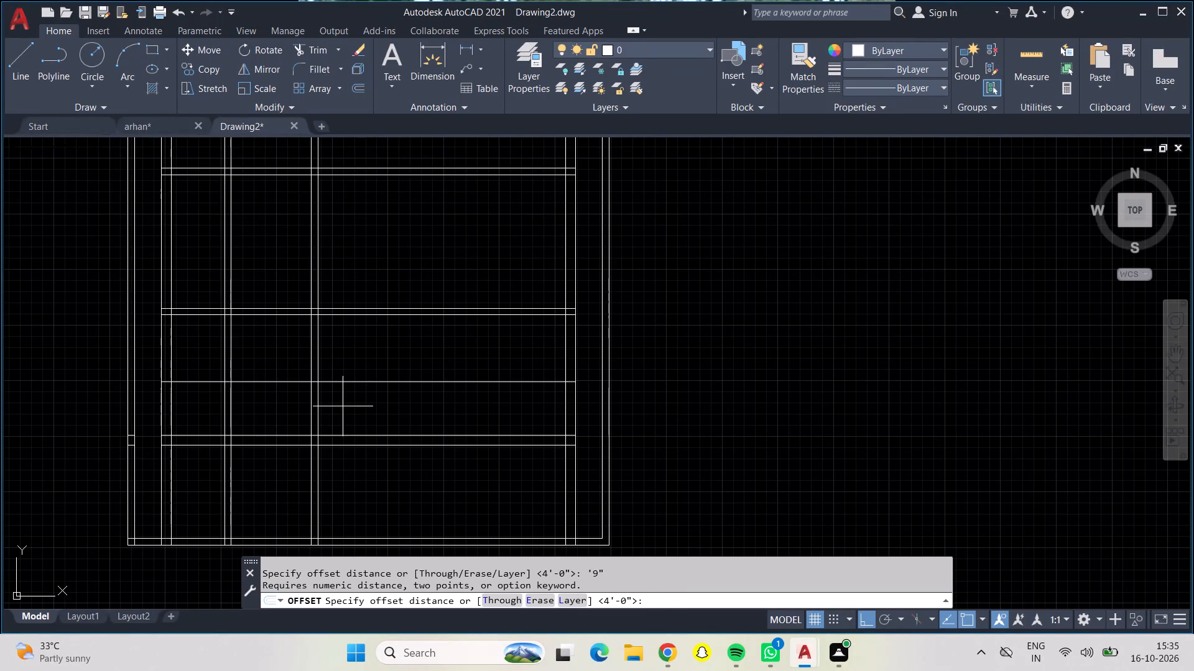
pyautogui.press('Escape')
# Offset the right-hand line of the 11' vertical partition 4'9" to the right.
pyautogui.press('o')
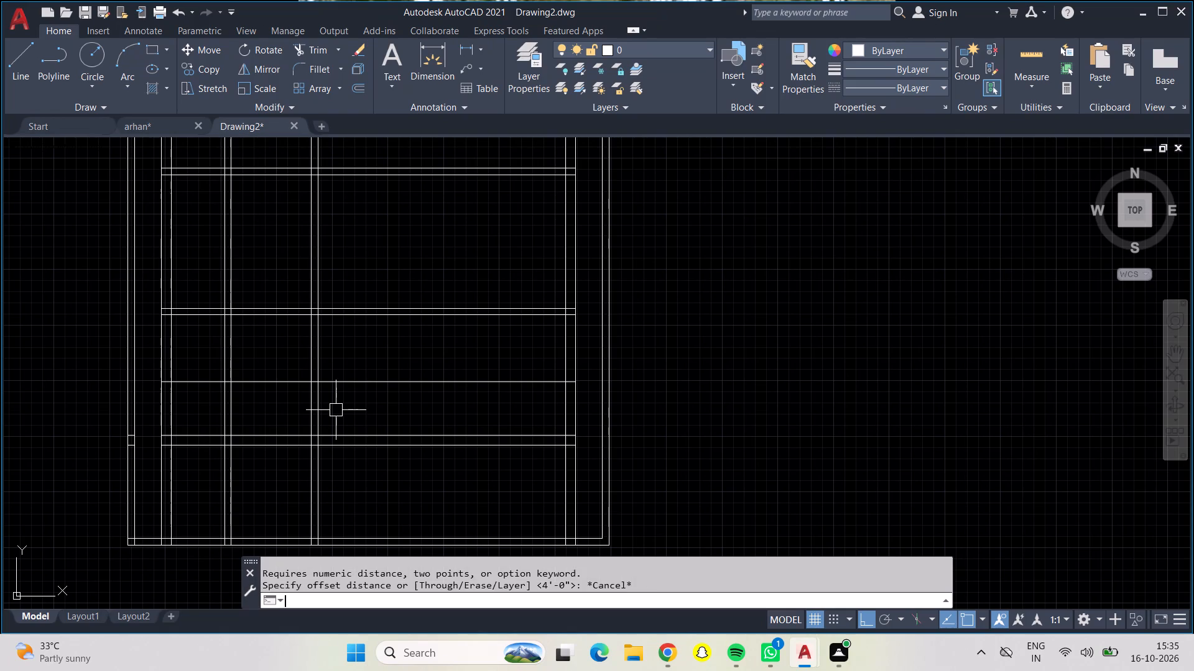
pyautogui.press('Return')
pyautogui.write("4'9")
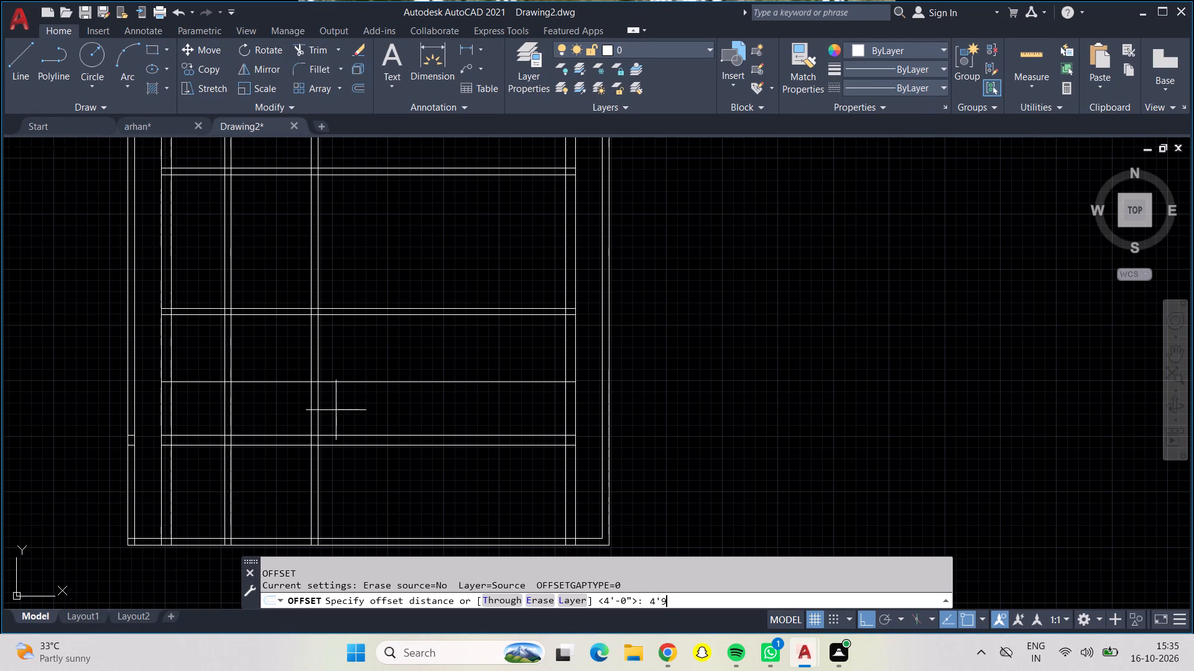
pyautogui.hotkey('shift', '"')
pyautogui.press('Return')
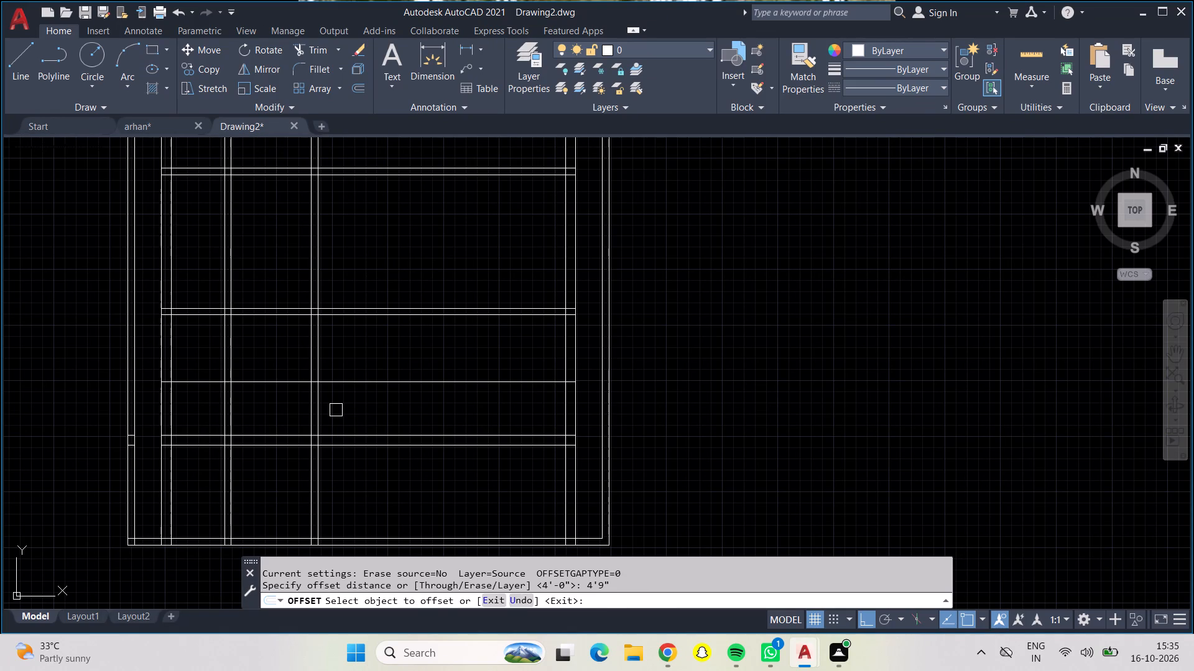
pyautogui.click(318, 411)
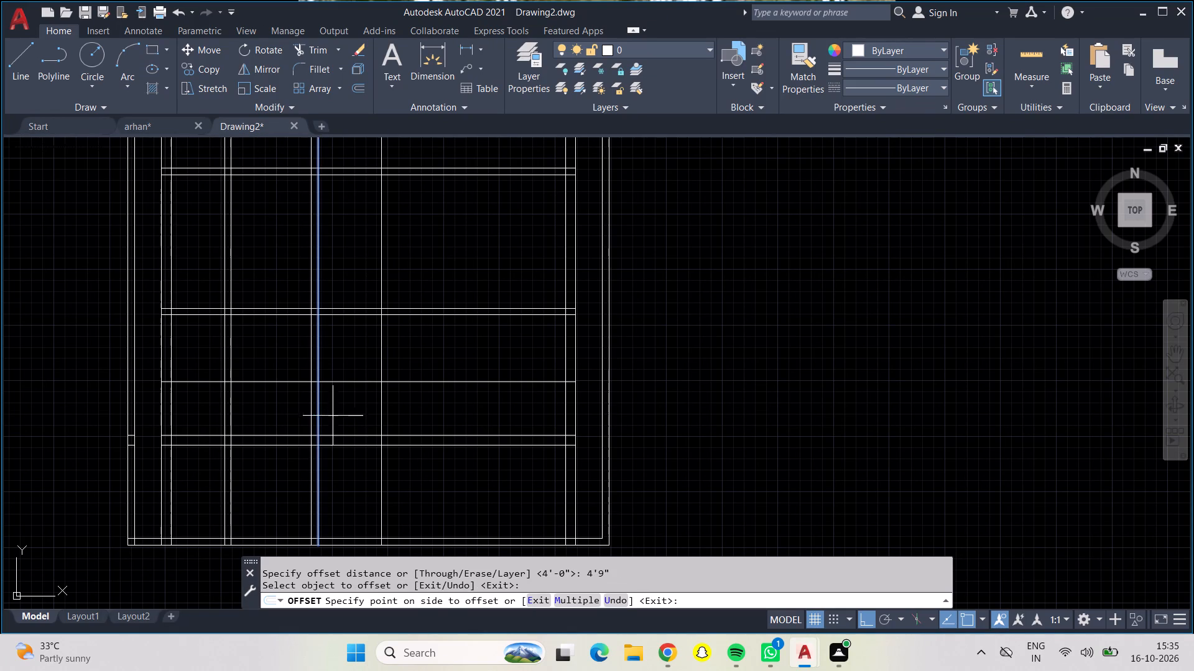
pyautogui.click(369, 419)
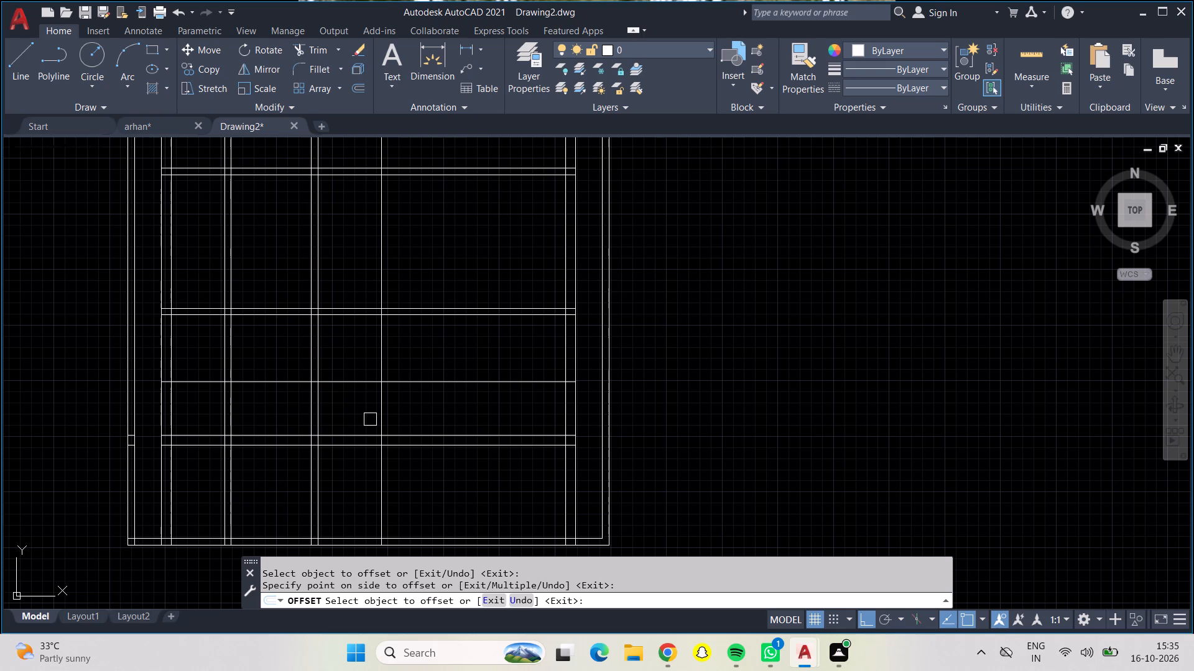
pyautogui.press('Escape')
# Offset the new 4'9" vertical line 6" to the right to give the partition thickness.
pyautogui.press('o')
pyautogui.press('Return')
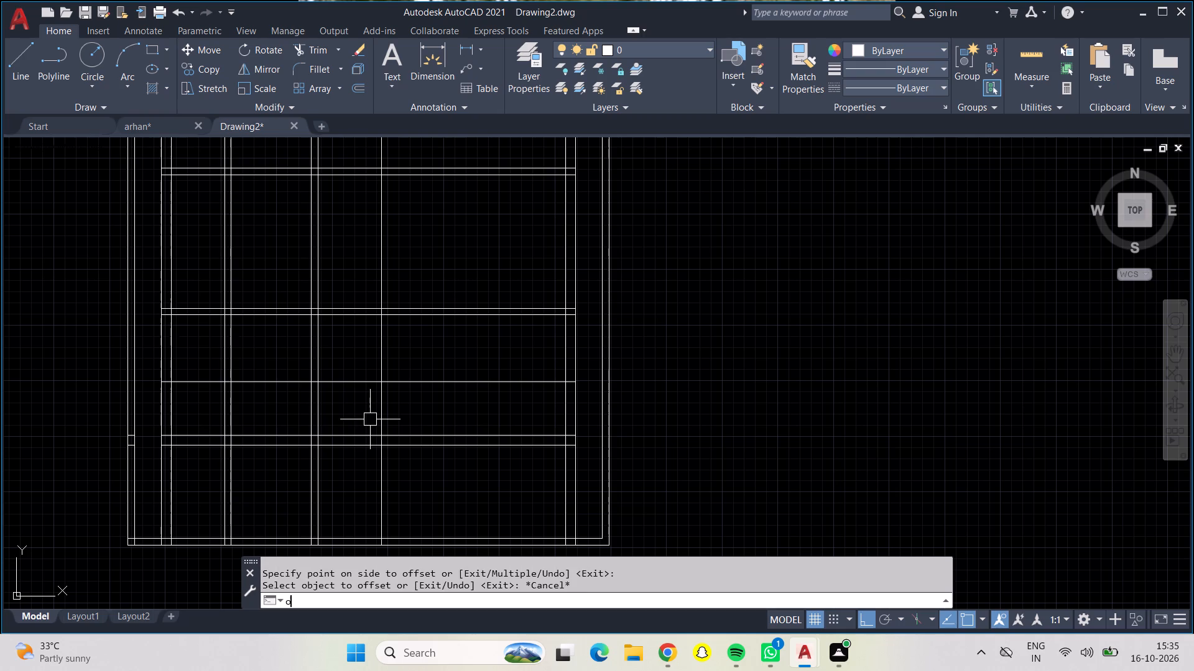
pyautogui.write('6"')
pyautogui.press('Return')
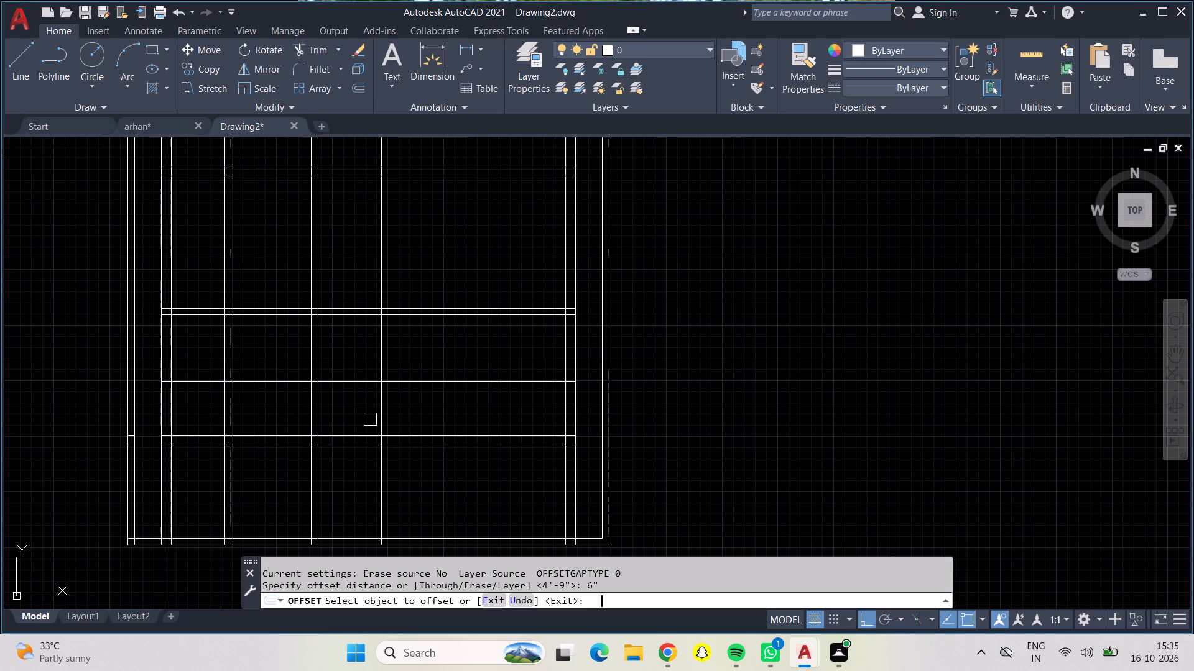
pyautogui.click(382, 343)
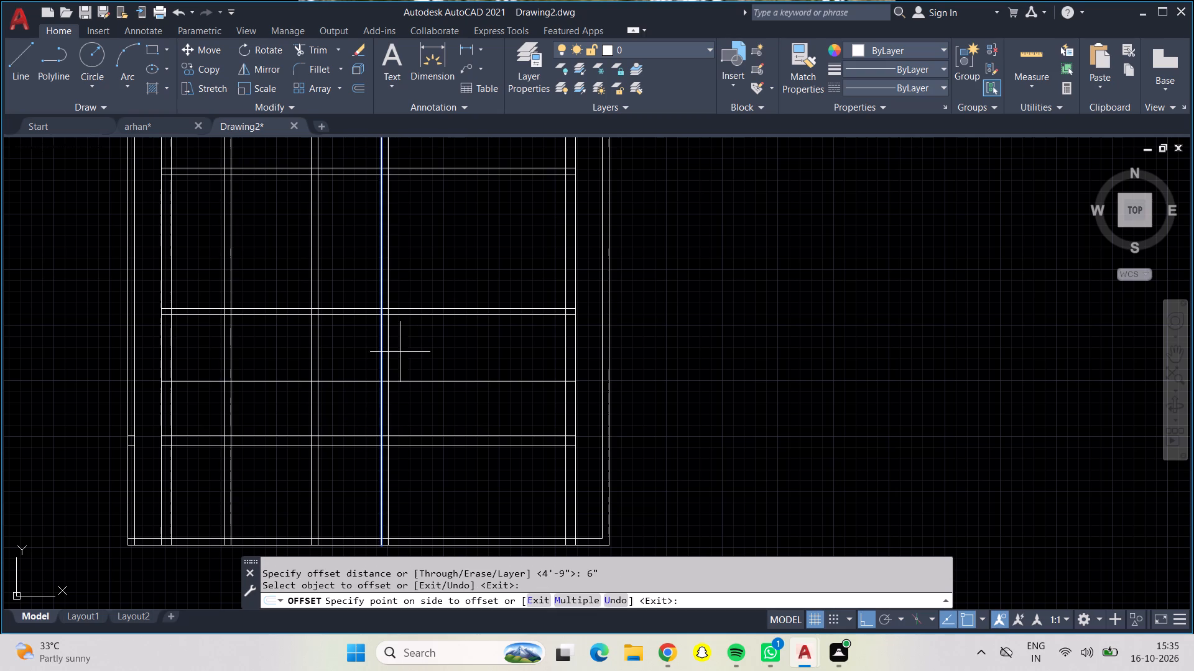
pyautogui.click(414, 358)
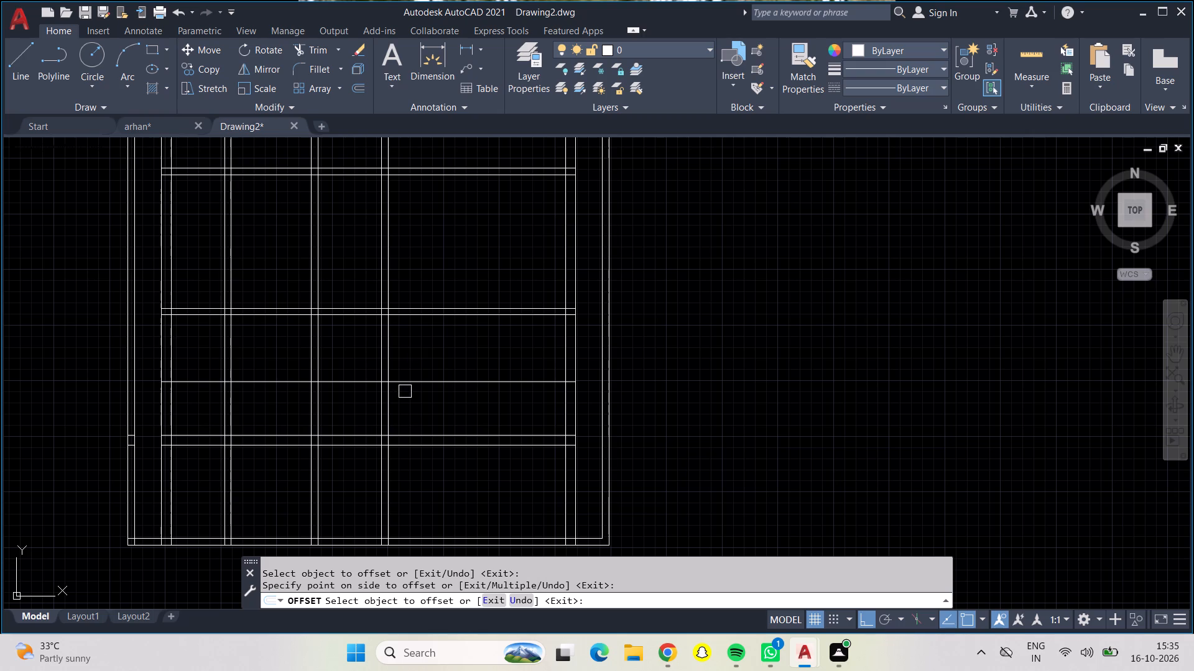
# Offset the single horizontal line 4' above the bottom wall 6" upward to give the partition thickness.
pyautogui.click(432, 383)
pyautogui.click(444, 342)
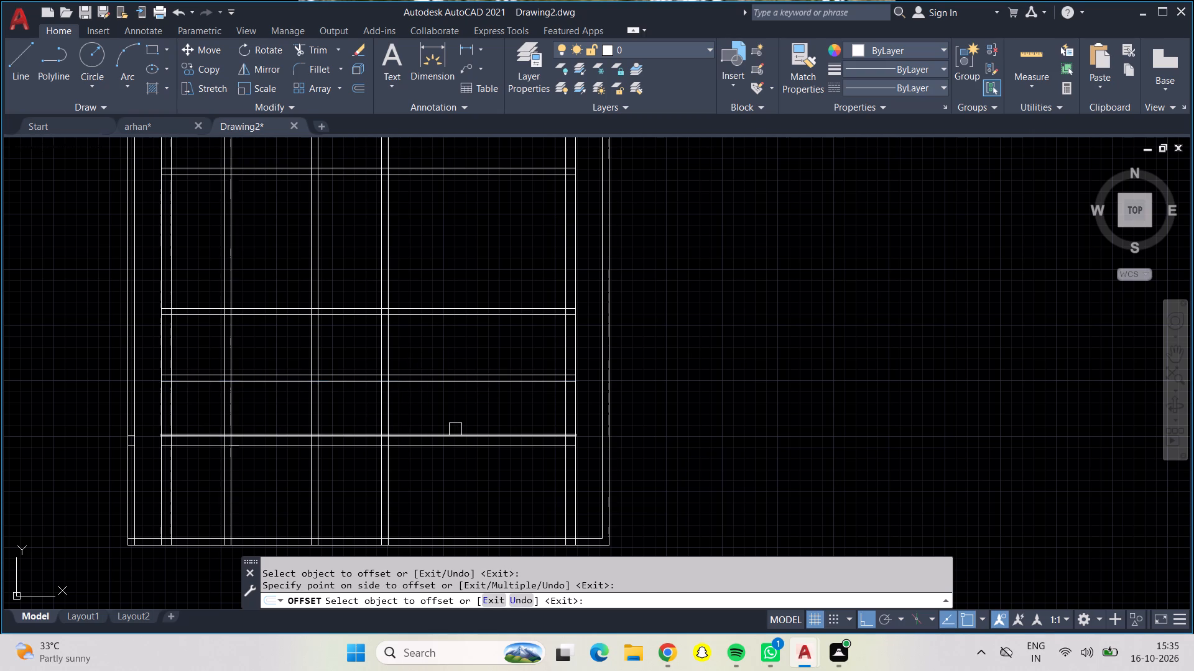
# Trim the leftmost vertical partition's two lines out of the upper-left bedroom, between its top partition and the passage wall.
pyautogui.press('Escape')
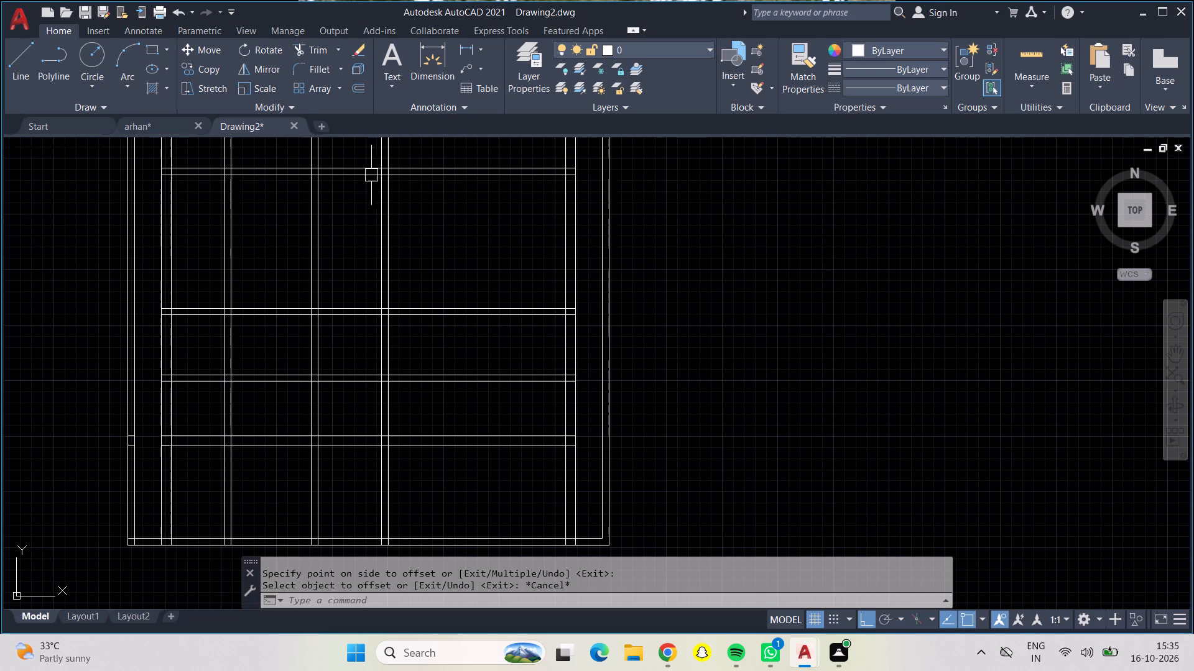
pyautogui.click(312, 49)
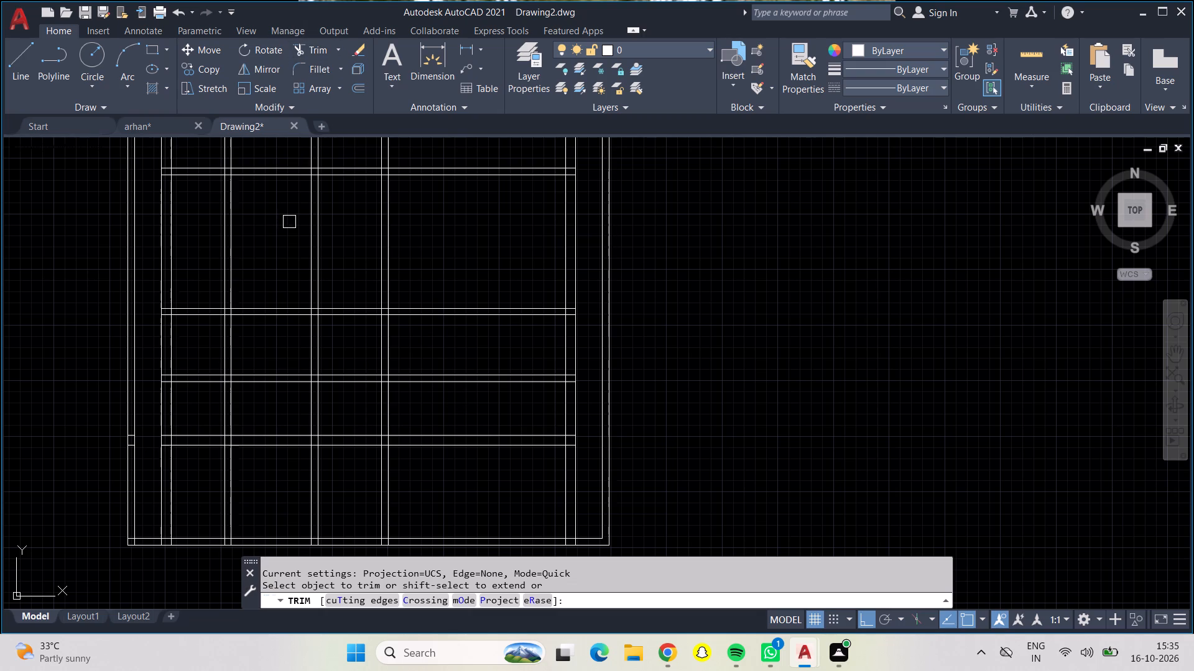
pyautogui.moveTo(289, 224); pyautogui.dragTo(392, 450, button='middle')
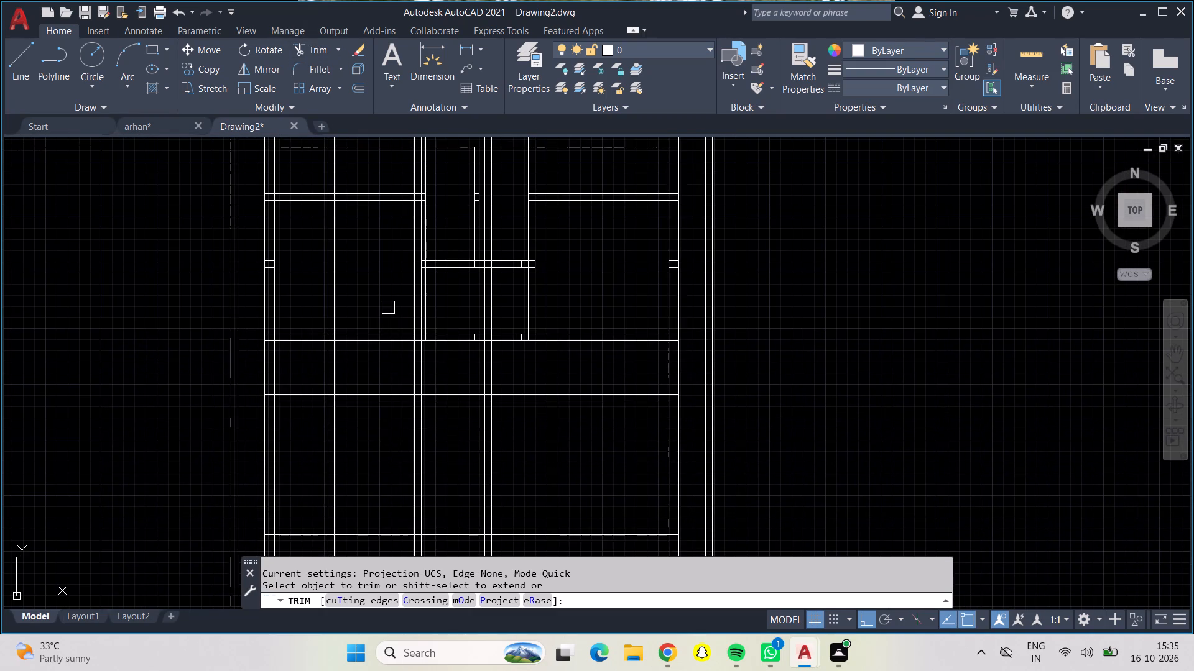
pyautogui.moveTo(387, 298); pyautogui.dragTo(402, 358, button='middle')
pyautogui.moveTo(321, 320); pyautogui.dragTo(337, 322)
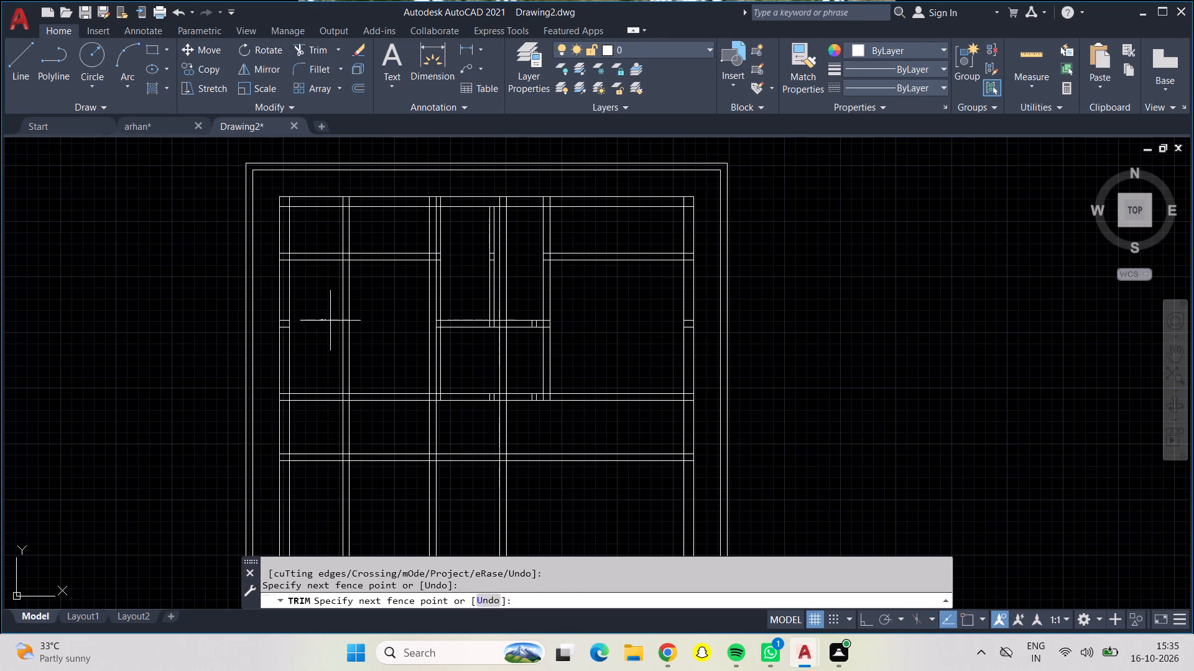
pyautogui.moveTo(337, 322); pyautogui.dragTo(366, 329)
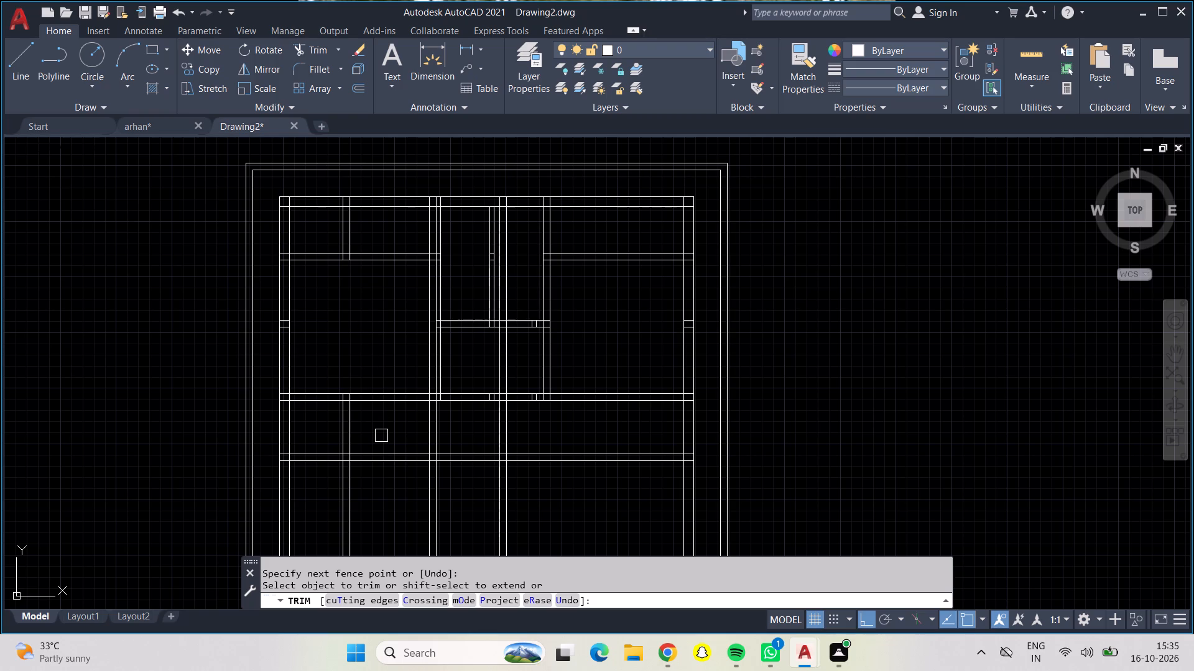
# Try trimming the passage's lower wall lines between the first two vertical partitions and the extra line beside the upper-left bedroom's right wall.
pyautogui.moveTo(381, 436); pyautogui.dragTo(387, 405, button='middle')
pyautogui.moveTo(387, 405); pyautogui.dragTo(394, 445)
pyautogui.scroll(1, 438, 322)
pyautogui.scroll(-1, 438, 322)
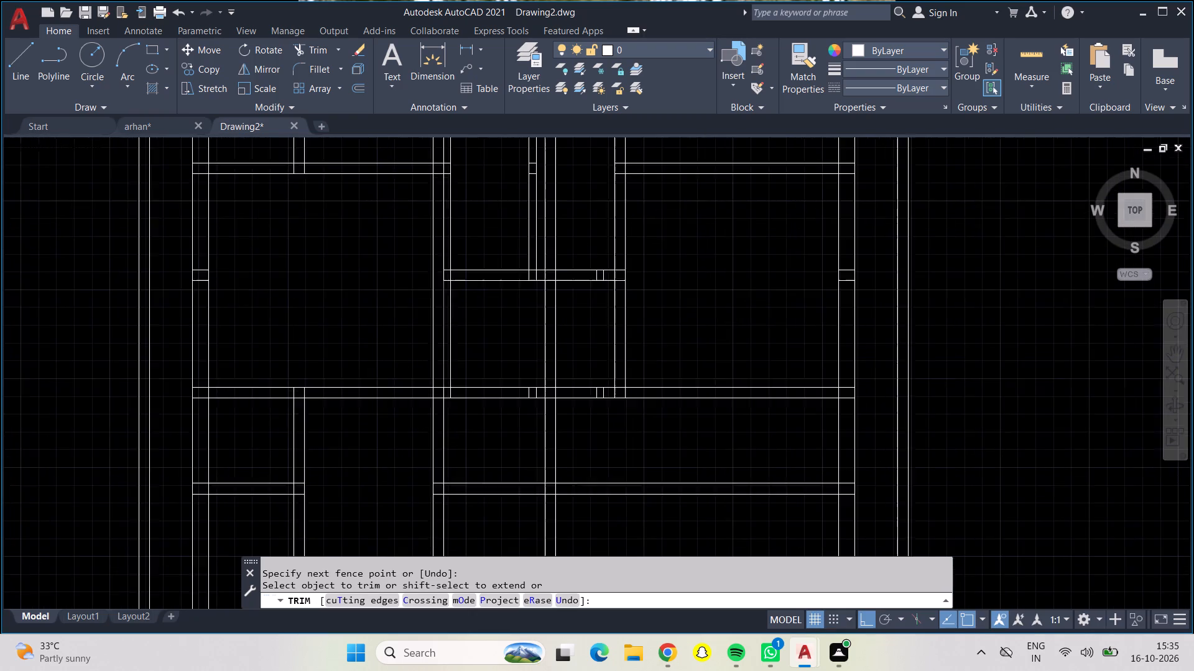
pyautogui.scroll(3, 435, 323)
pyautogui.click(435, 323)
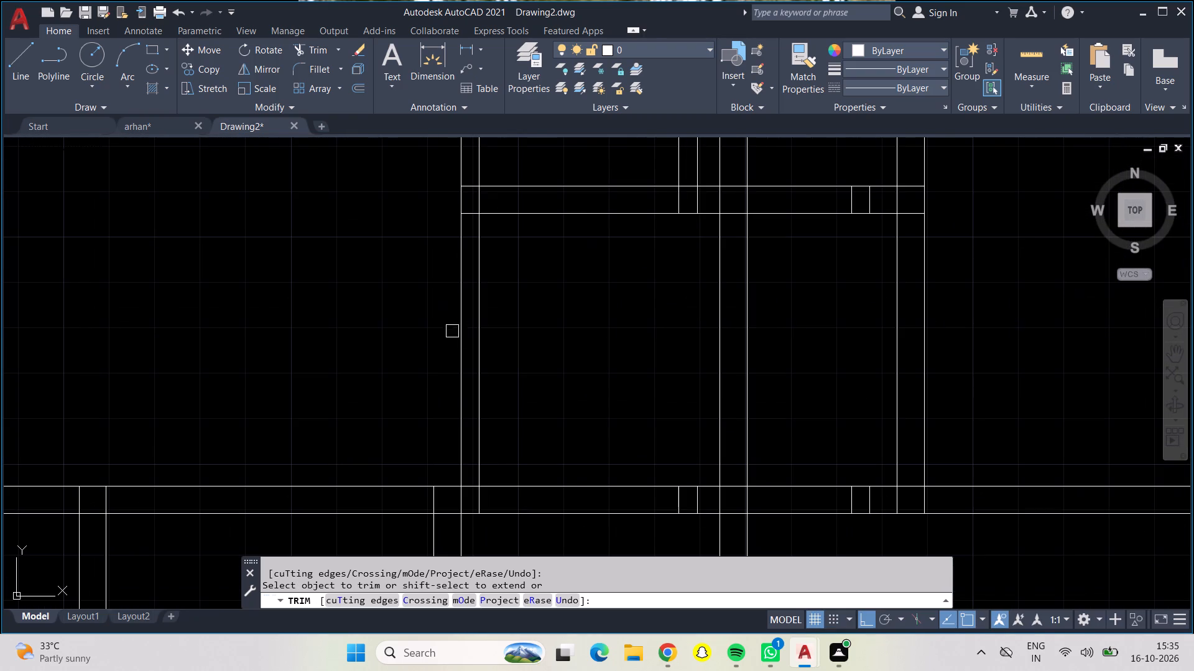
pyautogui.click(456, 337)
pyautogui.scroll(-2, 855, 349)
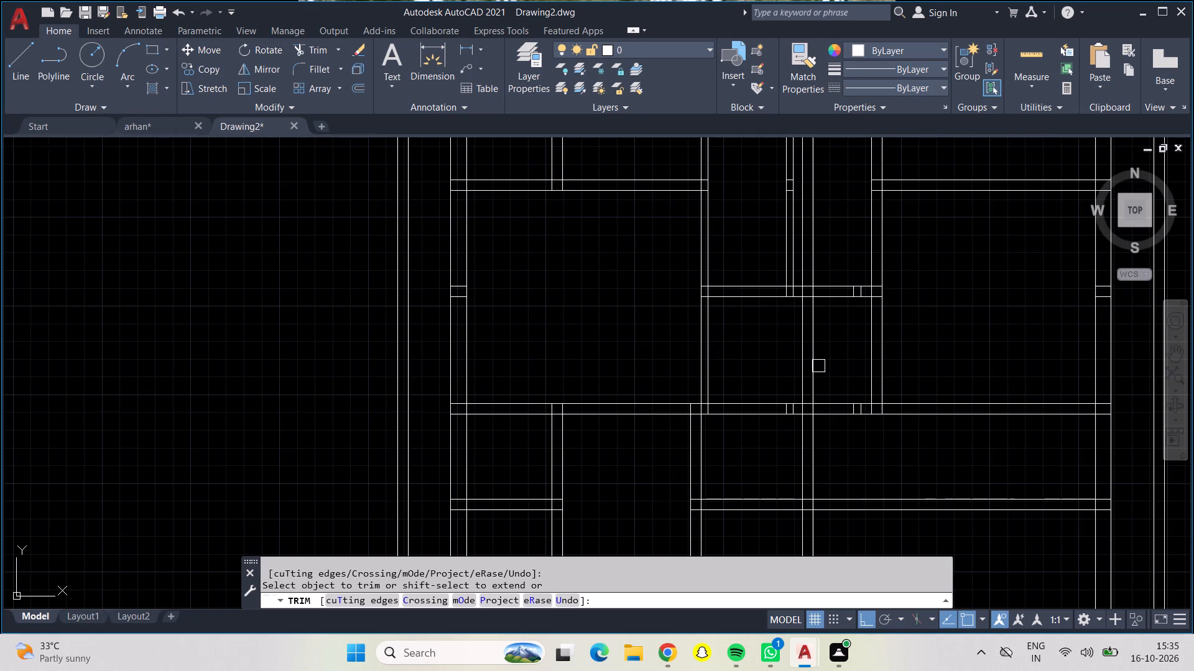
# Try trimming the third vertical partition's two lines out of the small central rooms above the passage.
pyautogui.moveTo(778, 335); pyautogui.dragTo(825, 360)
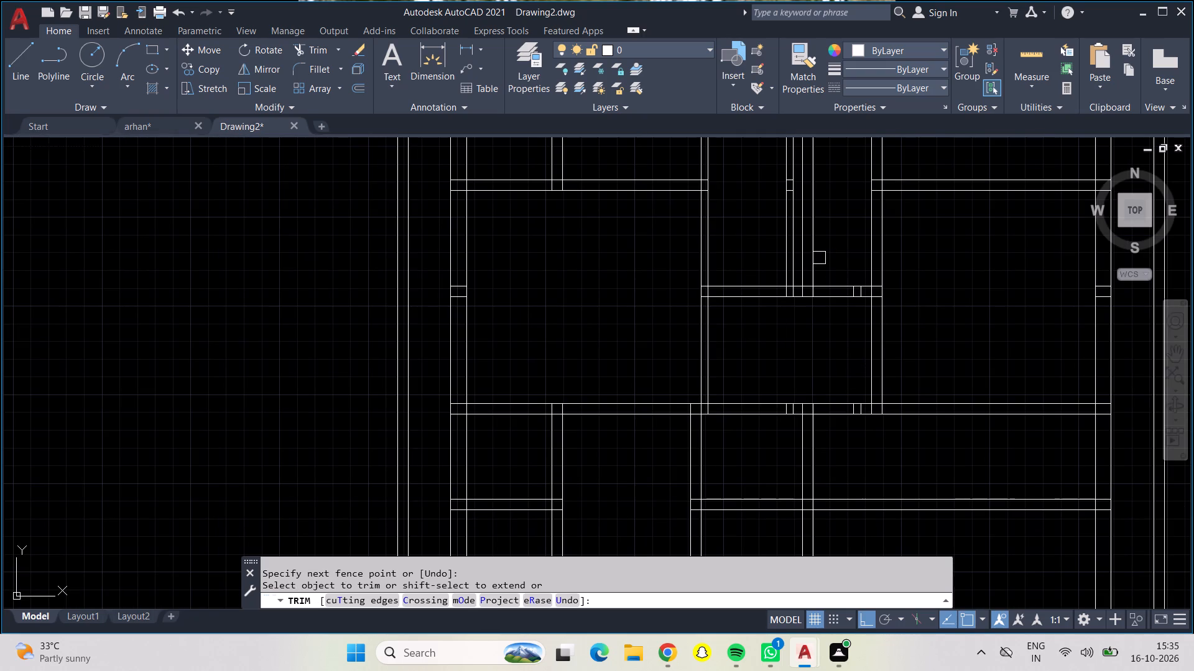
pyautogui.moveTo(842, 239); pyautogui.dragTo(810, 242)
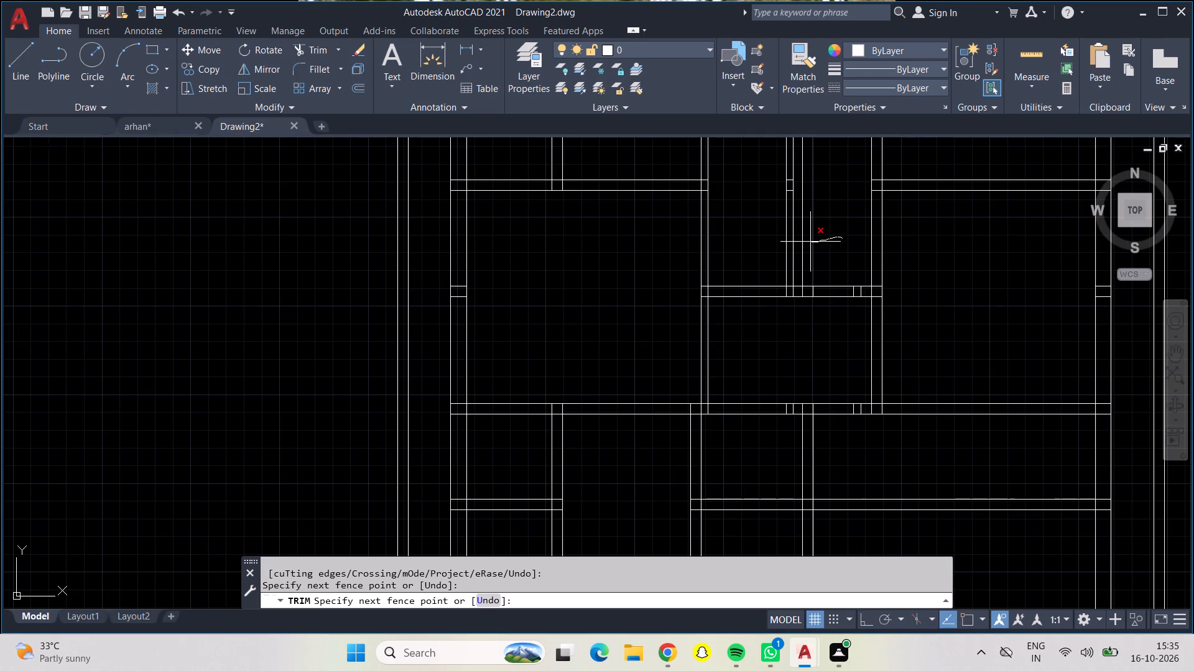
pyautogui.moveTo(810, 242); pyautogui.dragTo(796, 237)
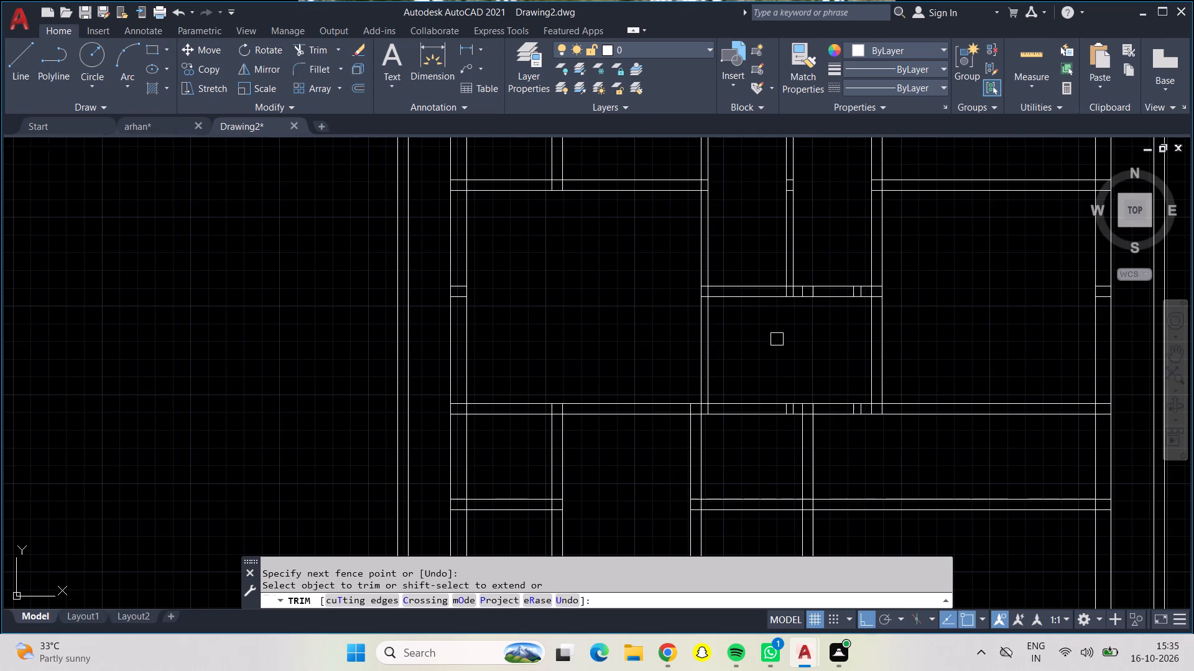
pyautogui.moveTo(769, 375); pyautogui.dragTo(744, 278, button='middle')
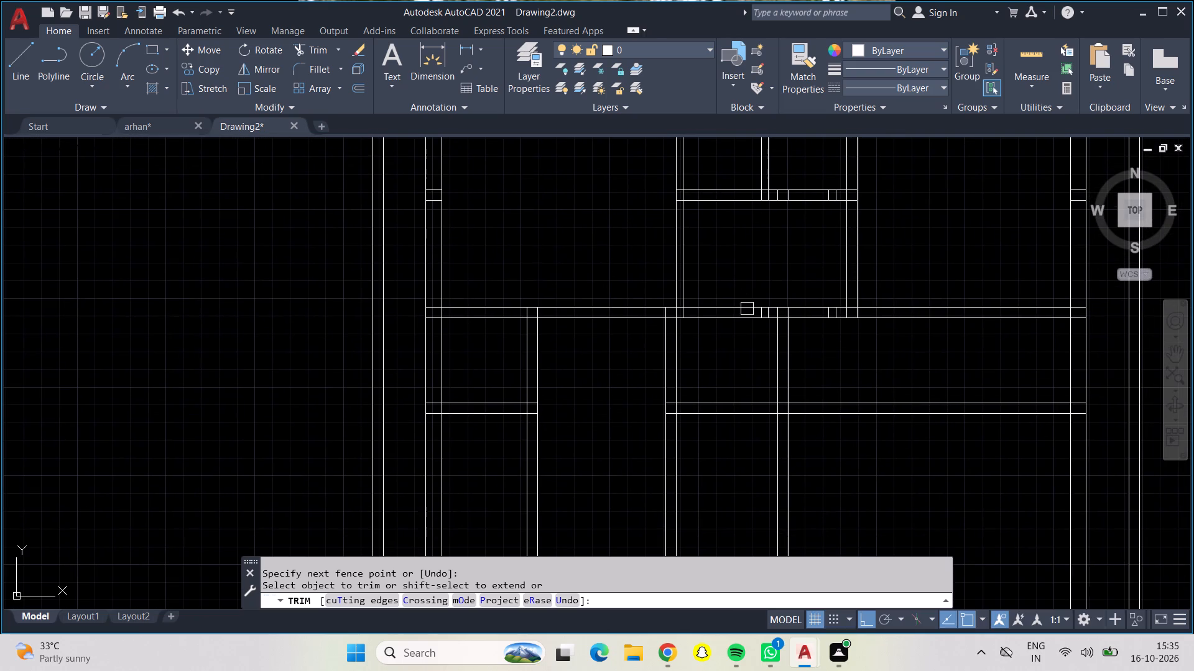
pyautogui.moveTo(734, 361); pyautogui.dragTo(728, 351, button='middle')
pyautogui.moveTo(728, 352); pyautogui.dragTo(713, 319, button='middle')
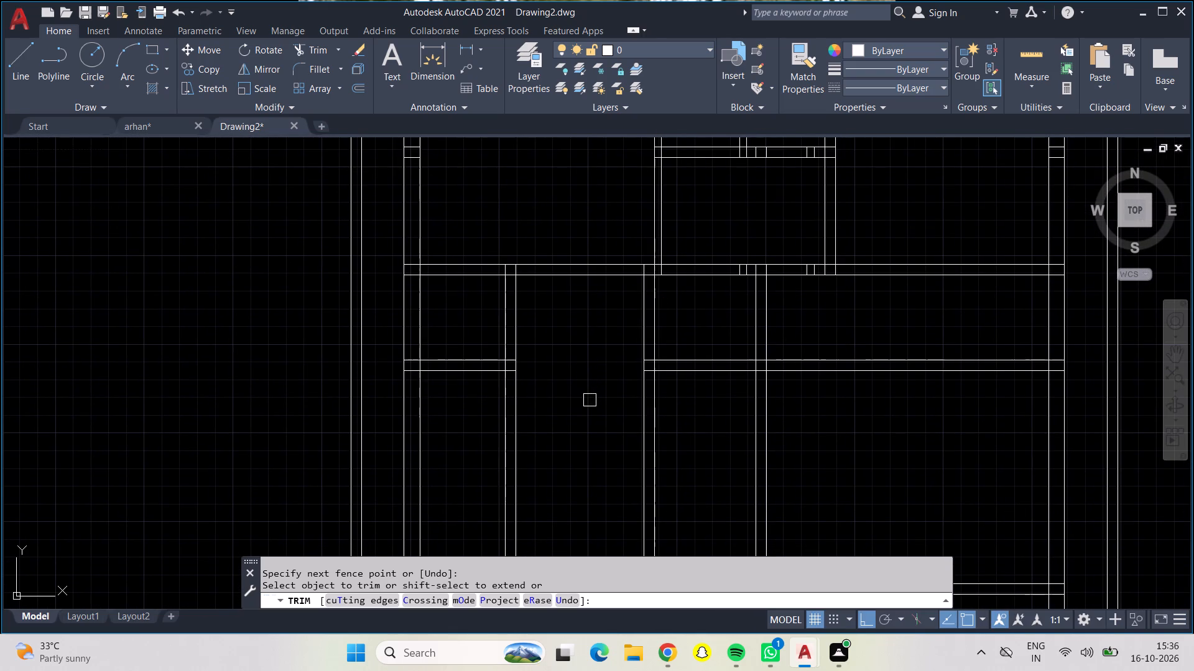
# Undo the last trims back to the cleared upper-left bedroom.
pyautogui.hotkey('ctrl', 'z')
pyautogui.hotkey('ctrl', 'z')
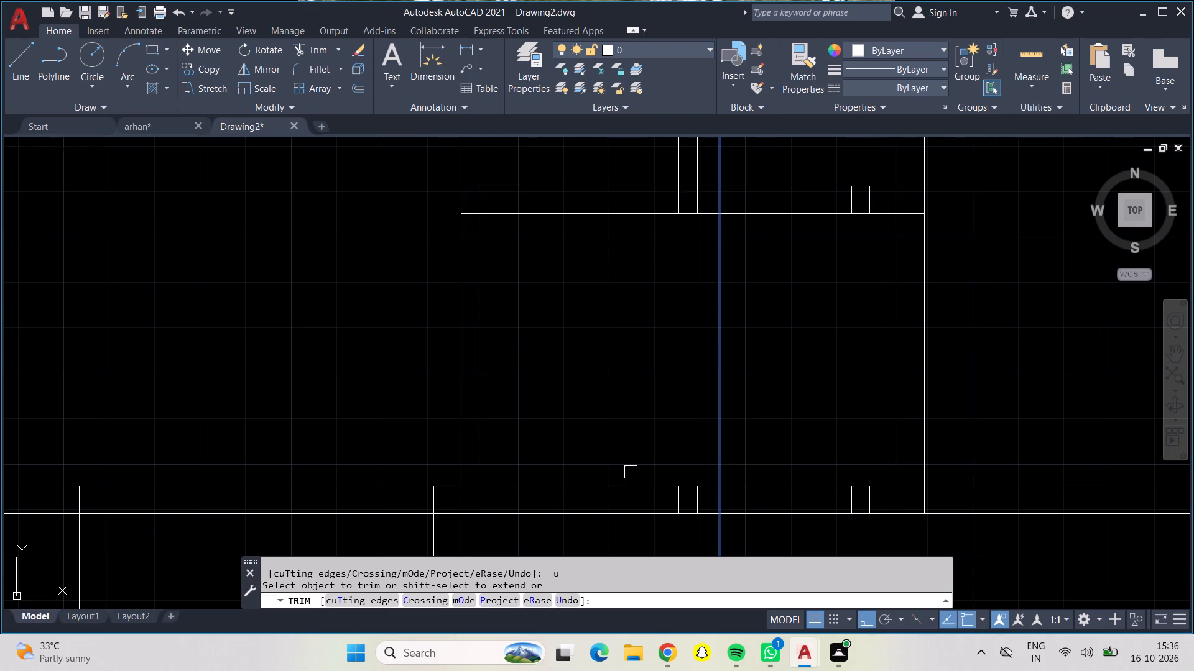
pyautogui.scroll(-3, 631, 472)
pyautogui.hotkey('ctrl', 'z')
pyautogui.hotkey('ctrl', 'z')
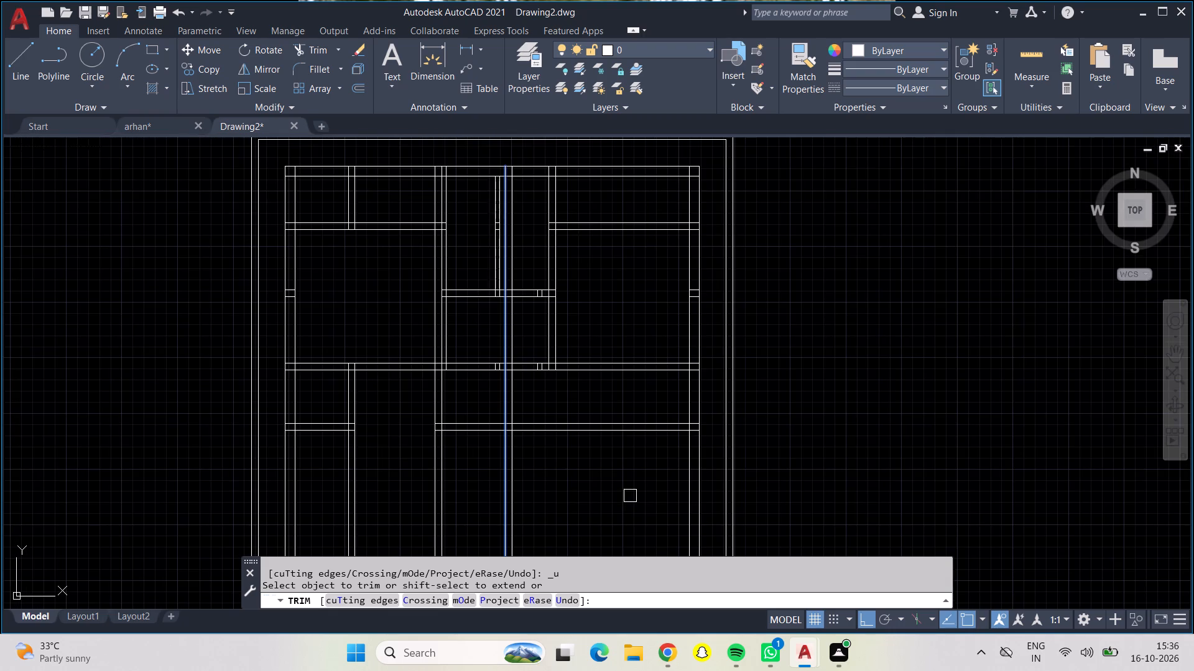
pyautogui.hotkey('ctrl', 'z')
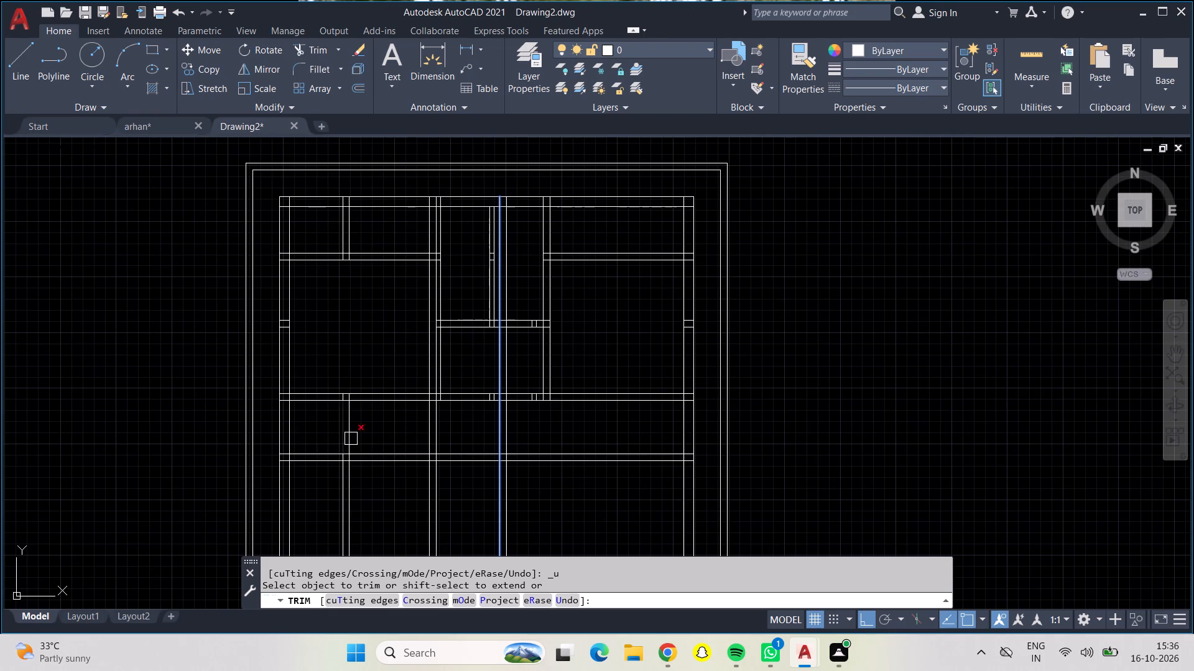
# Trim the first two vertical partitions out of the horizontal passage, plus the extra line beside the upper-left bedroom's right wall.
pyautogui.moveTo(389, 430); pyautogui.dragTo(407, 337, button='middle')
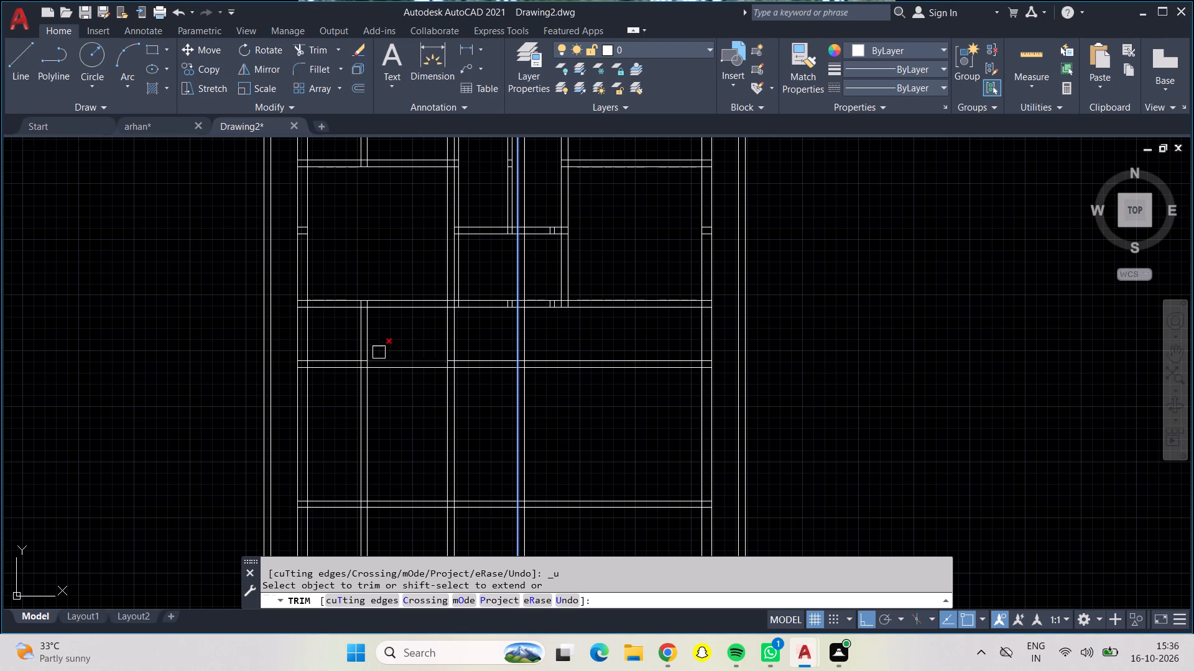
pyautogui.moveTo(338, 334); pyautogui.dragTo(387, 327)
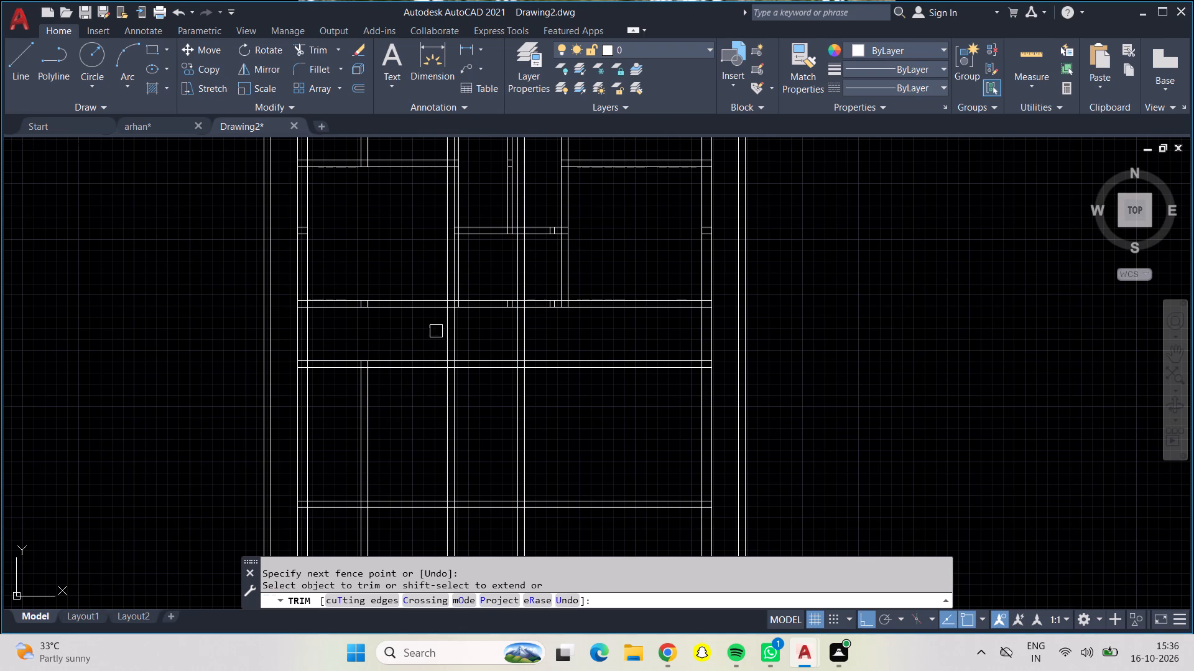
pyautogui.moveTo(436, 331); pyautogui.dragTo(471, 321)
pyautogui.moveTo(428, 255); pyautogui.dragTo(444, 255)
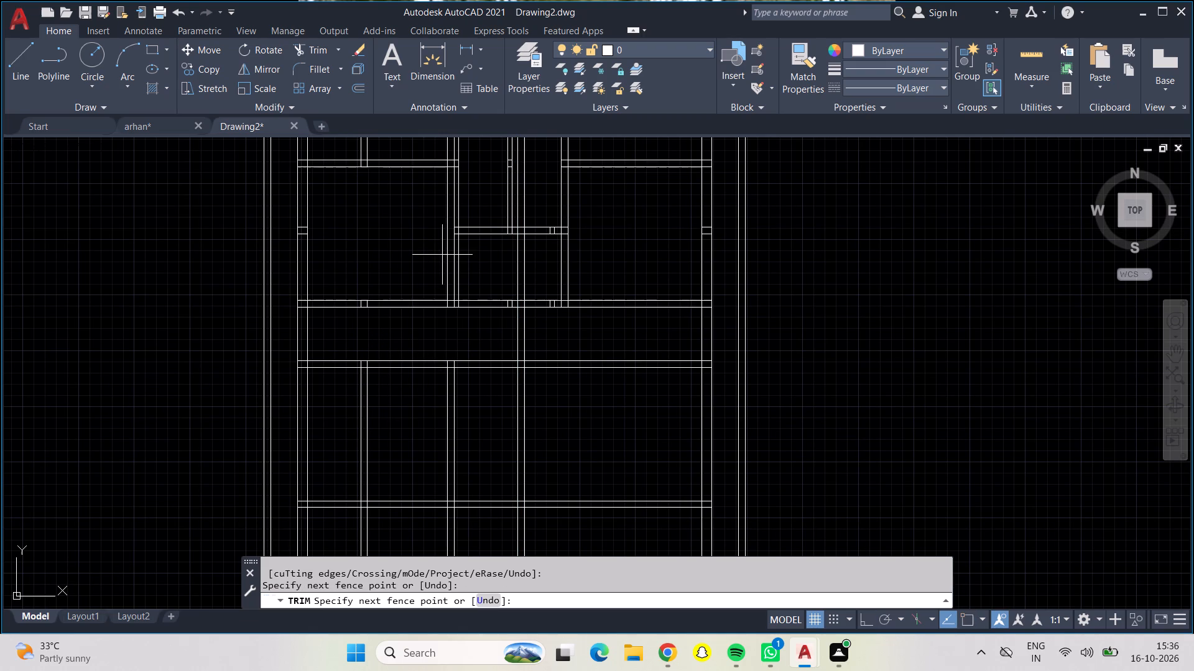
pyautogui.moveTo(444, 255); pyautogui.dragTo(453, 260)
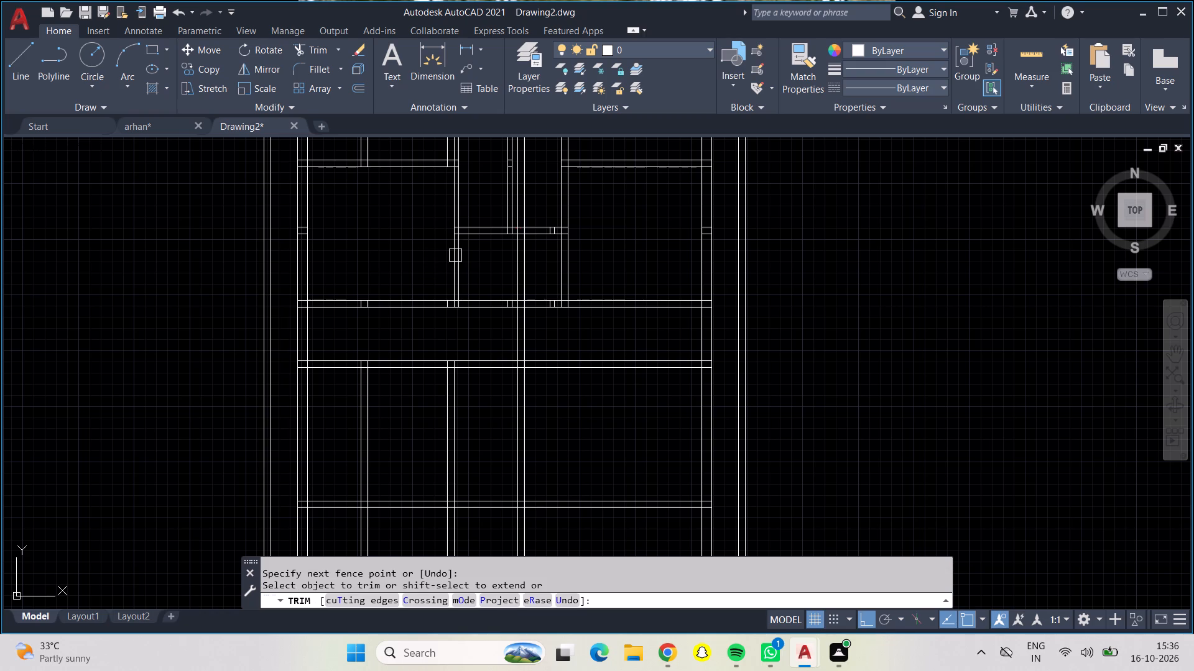
# Trim the third vertical partition's two lines out of the small central rooms and the passage below them.
pyautogui.moveTo(495, 256); pyautogui.dragTo(534, 257)
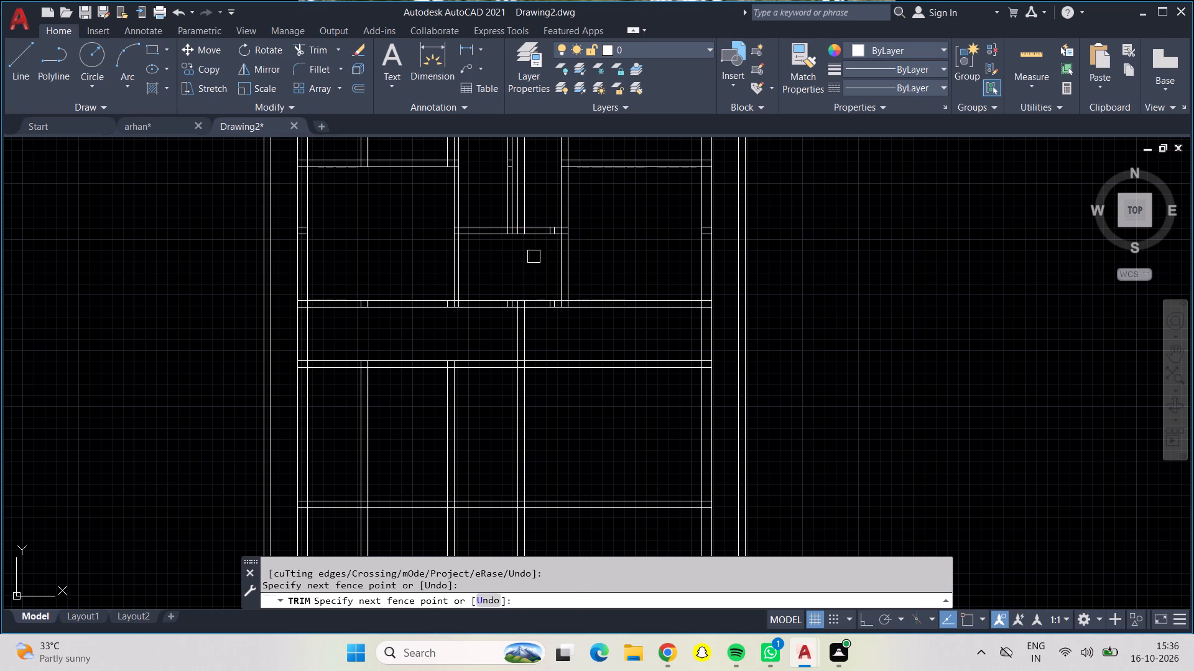
pyautogui.moveTo(537, 204); pyautogui.dragTo(519, 208)
pyautogui.moveTo(519, 208); pyautogui.dragTo(515, 209)
pyautogui.moveTo(498, 325); pyautogui.dragTo(545, 317)
# Open up the large hall below the passage by trimming the second and third vertical partitions, the adjoining passage wall lines and leftover corner segments.
pyautogui.moveTo(417, 399); pyautogui.dragTo(461, 404)
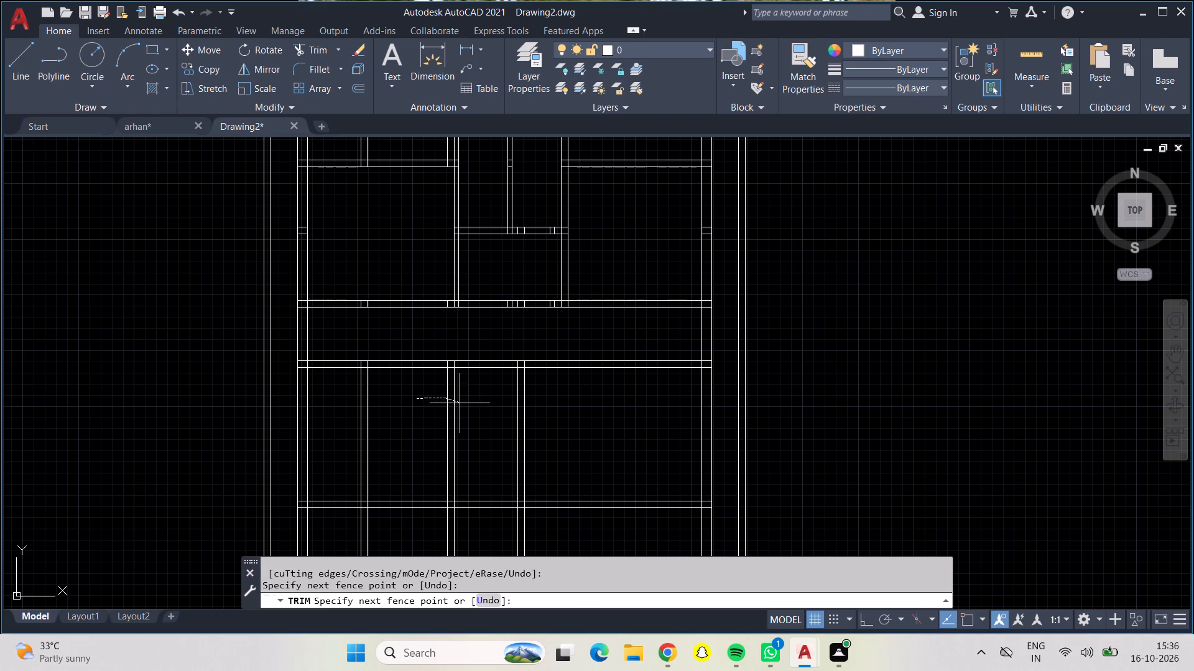
pyautogui.moveTo(461, 404); pyautogui.dragTo(488, 410)
pyautogui.moveTo(488, 427); pyautogui.dragTo(489, 367, button='middle')
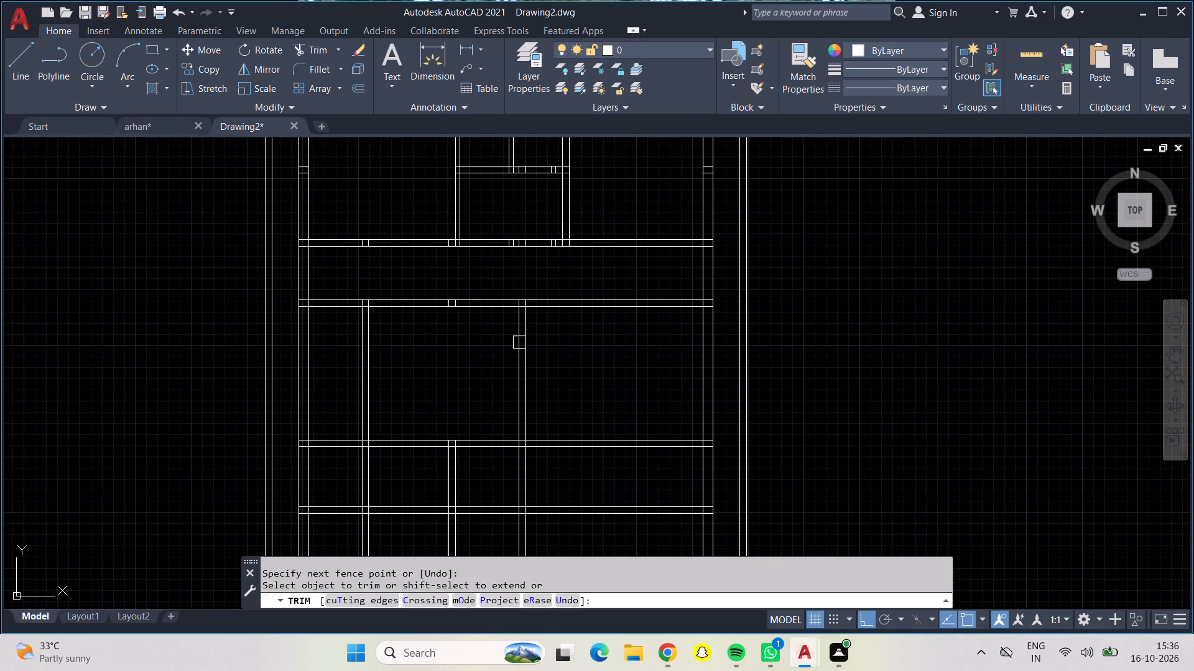
pyautogui.tripleClick(496, 303)
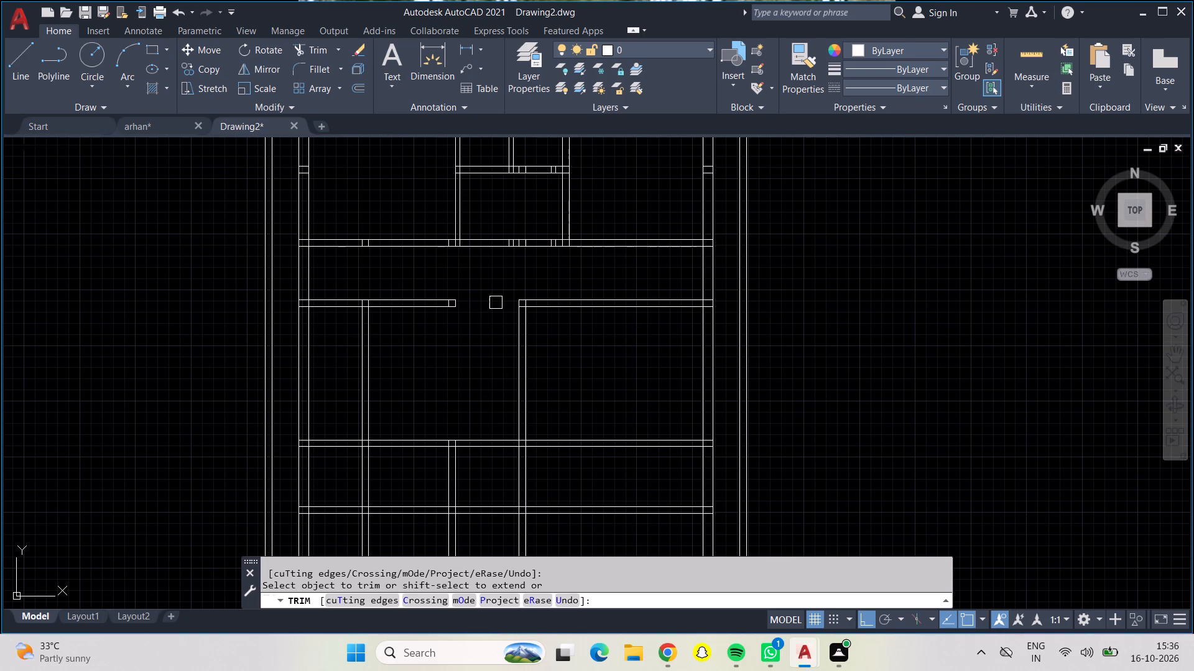
pyautogui.moveTo(496, 303); pyautogui.dragTo(510, 319)
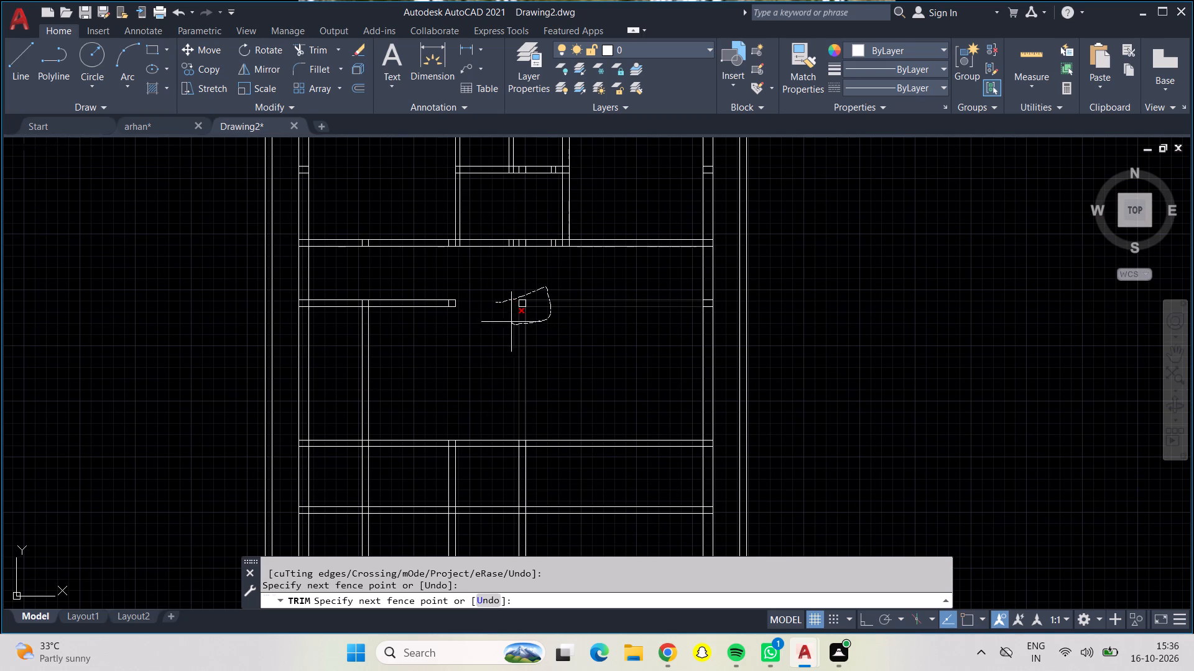
pyautogui.moveTo(510, 319); pyautogui.dragTo(511, 313)
pyautogui.doubleClick(522, 301)
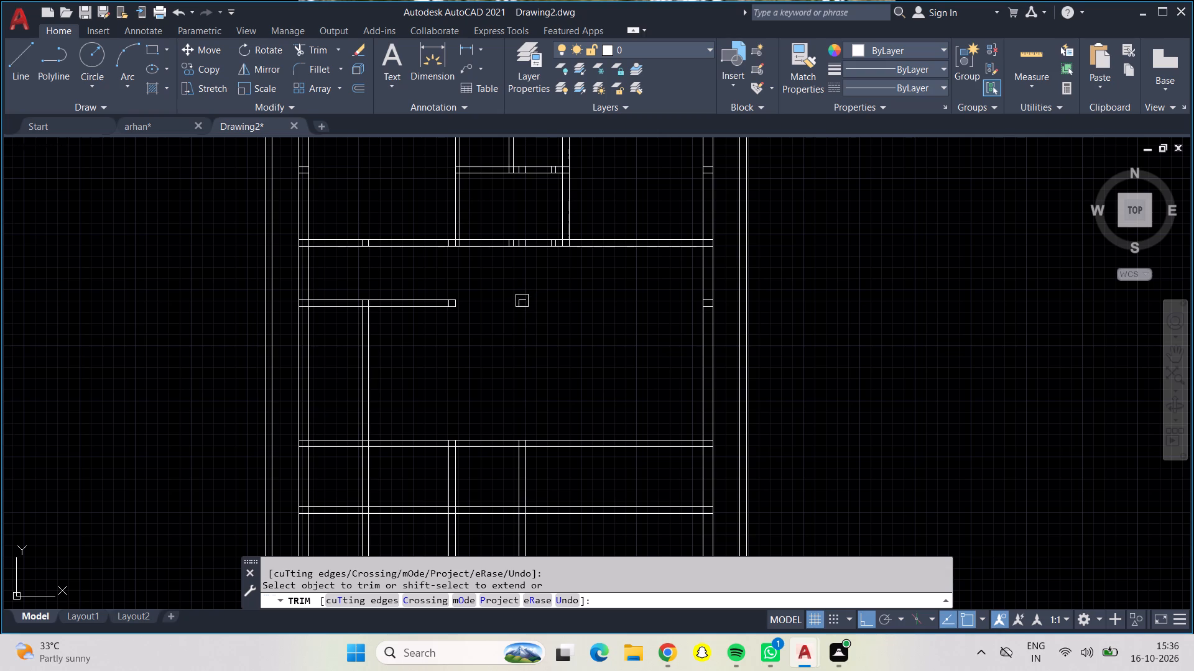
pyautogui.tripleClick(522, 304)
pyautogui.click(522, 306)
# Clear the lower-left room by trimming the first vertical partition and the horizontal partition 4' above the bottom wall, including their leftover intersection.
pyautogui.moveTo(484, 370); pyautogui.dragTo(467, 318, button='middle')
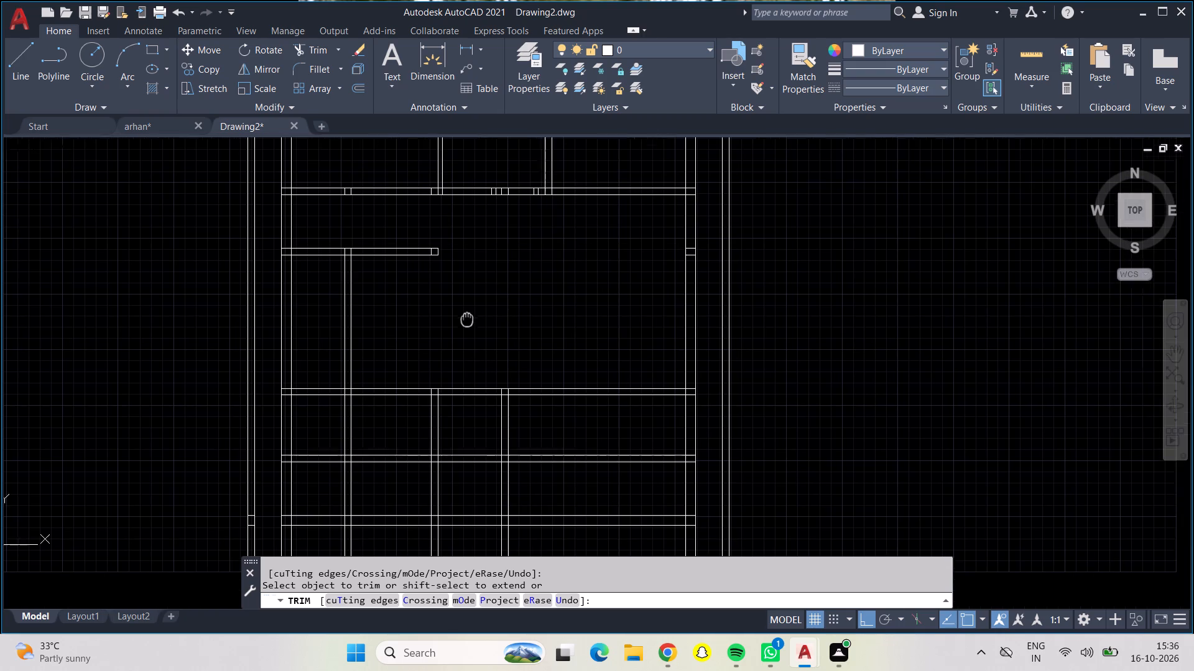
pyautogui.moveTo(467, 318); pyautogui.dragTo(467, 308, button='middle')
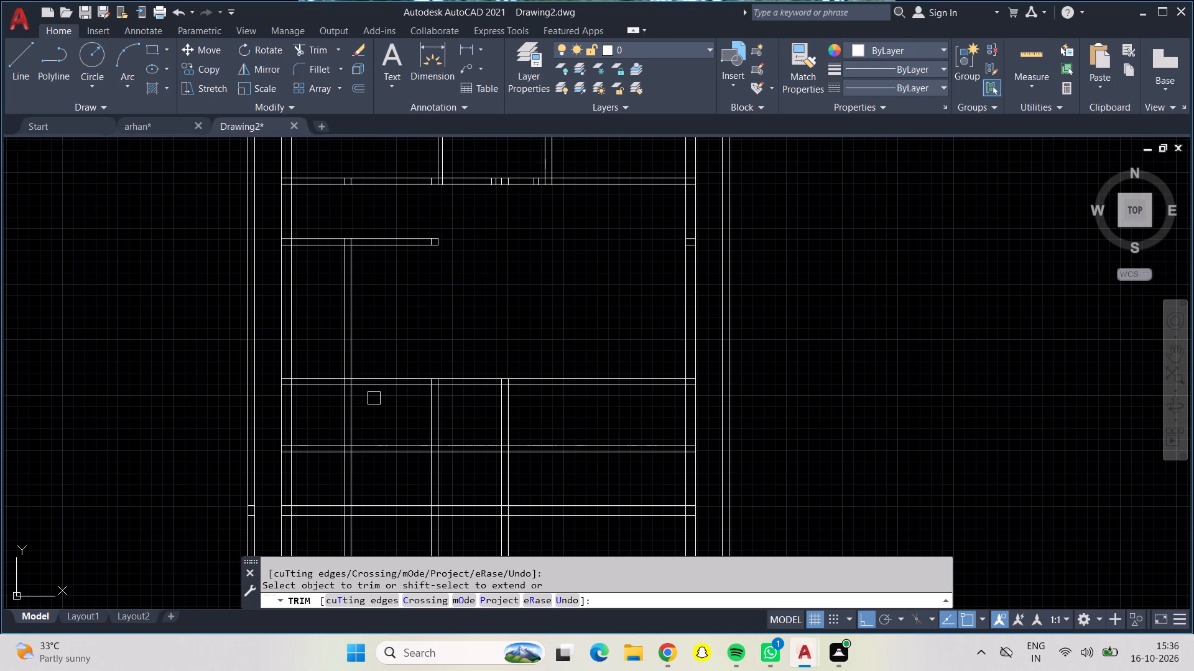
pyautogui.moveTo(374, 398); pyautogui.dragTo(423, 299, button='middle')
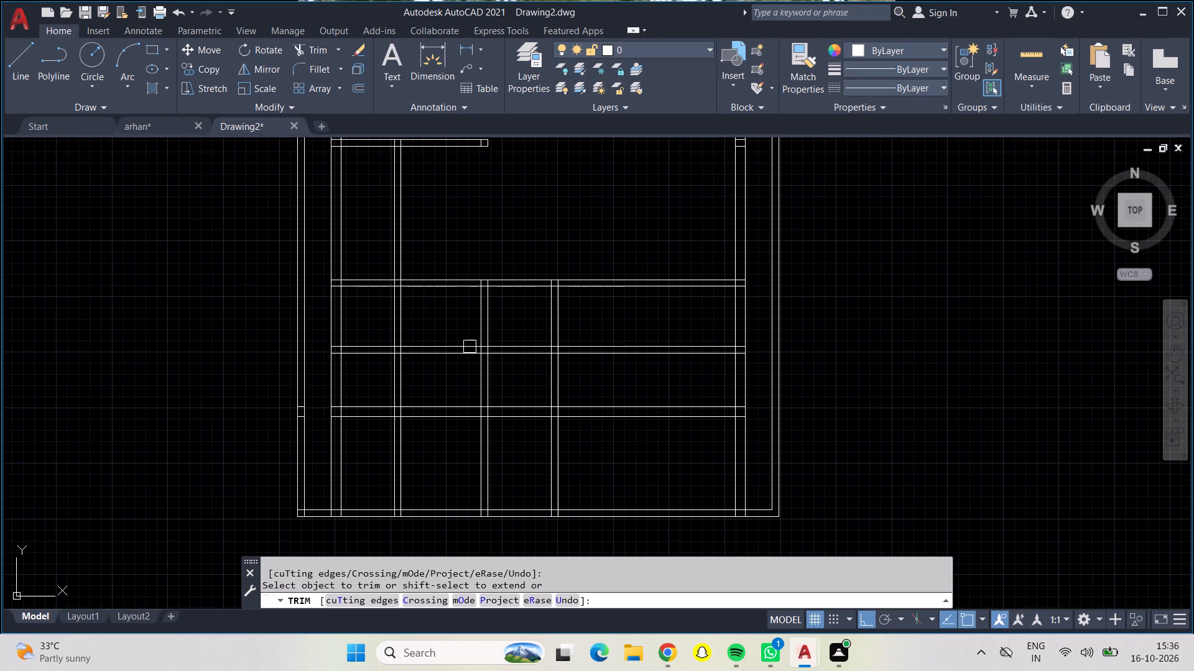
pyautogui.click(396, 306)
pyautogui.click(389, 306)
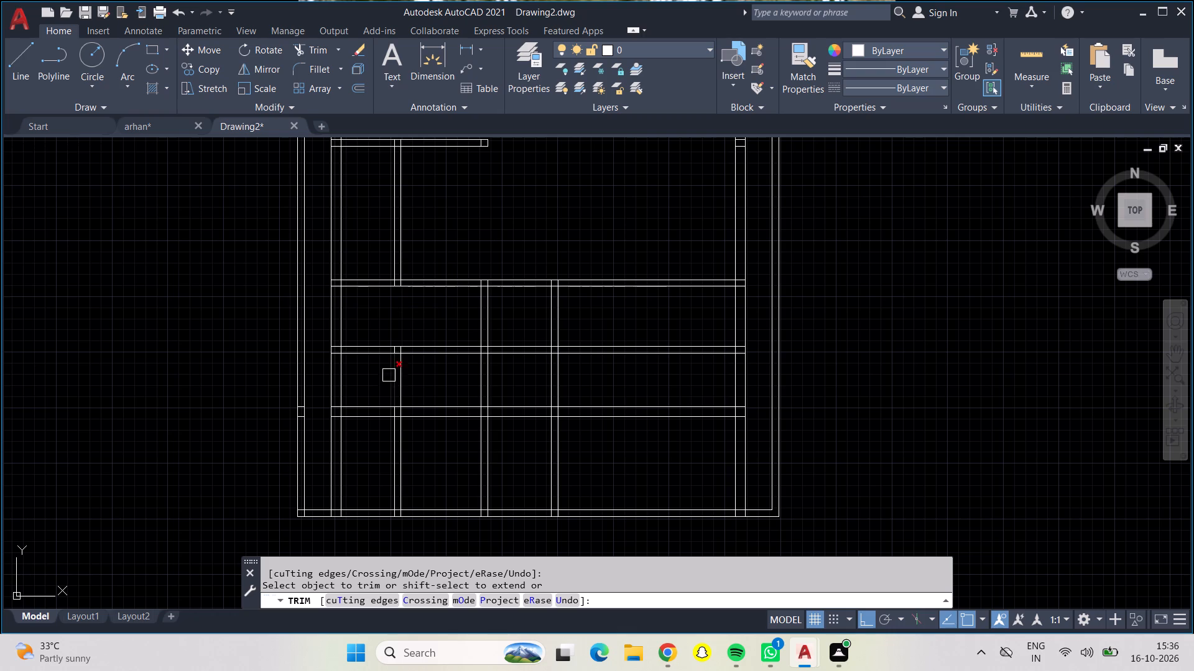
pyautogui.click(386, 373)
pyautogui.click(407, 381)
pyautogui.moveTo(405, 329); pyautogui.dragTo(408, 358)
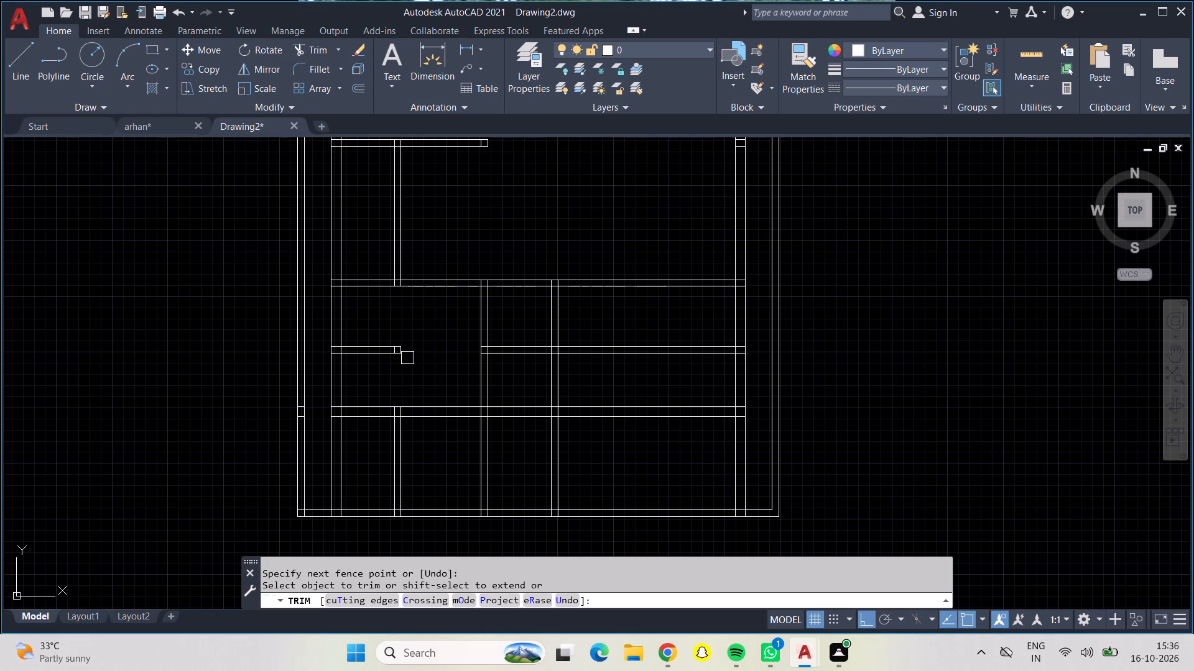
pyautogui.tripleClick(404, 348)
pyautogui.tripleClick(396, 349)
pyautogui.click(396, 349)
pyautogui.click(391, 350)
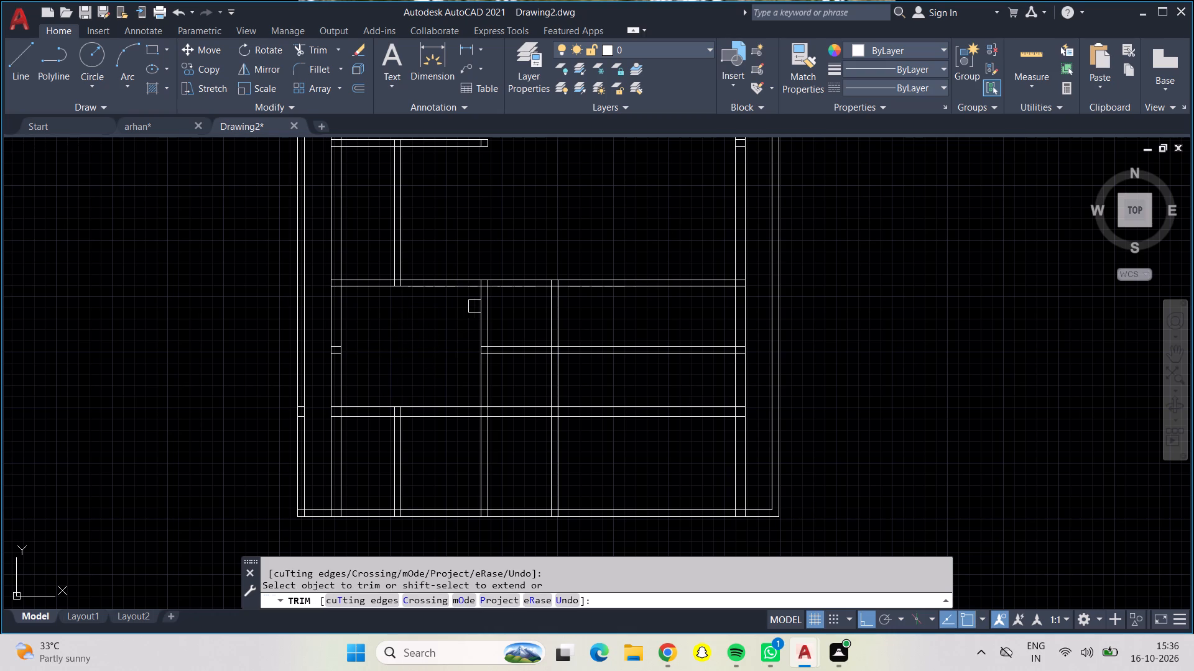
# Extend the hall downward by trimming the horizontal and vertical partition lines on its lower side, their leftover corner, and the next horizontal partition beyond the third vertical partition.
pyautogui.moveTo(519, 252); pyautogui.dragTo(514, 297)
pyautogui.moveTo(514, 297); pyautogui.dragTo(573, 298)
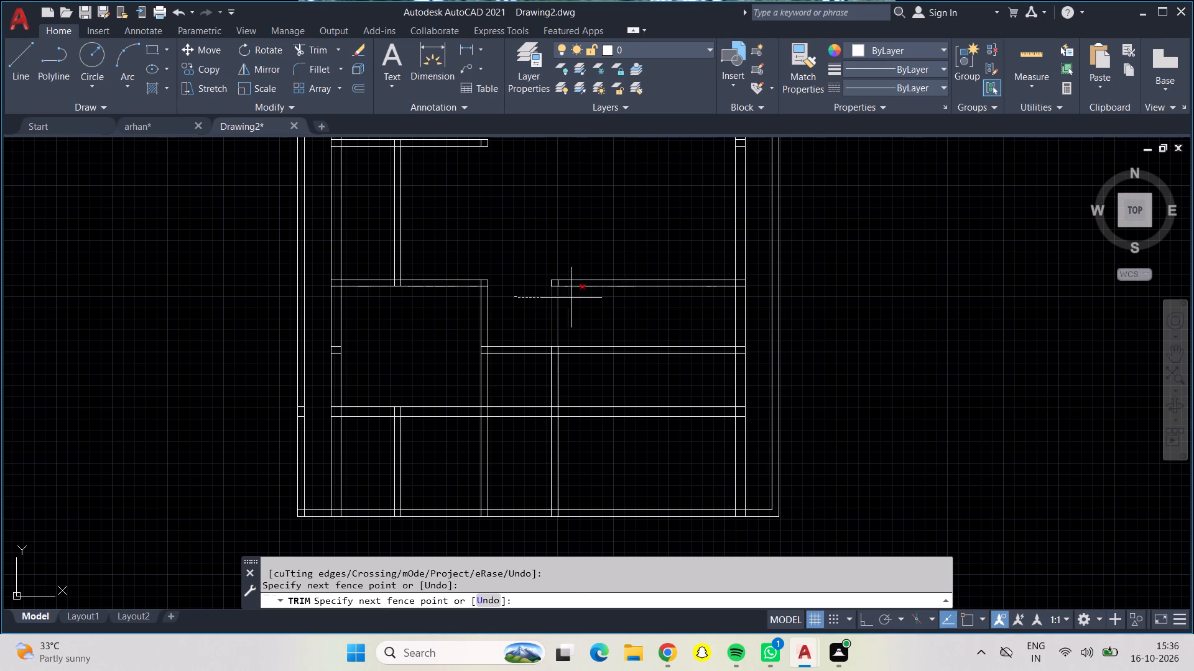
pyautogui.moveTo(573, 298); pyautogui.dragTo(576, 296)
pyautogui.moveTo(573, 250); pyautogui.dragTo(591, 303)
pyautogui.tripleClick(559, 283)
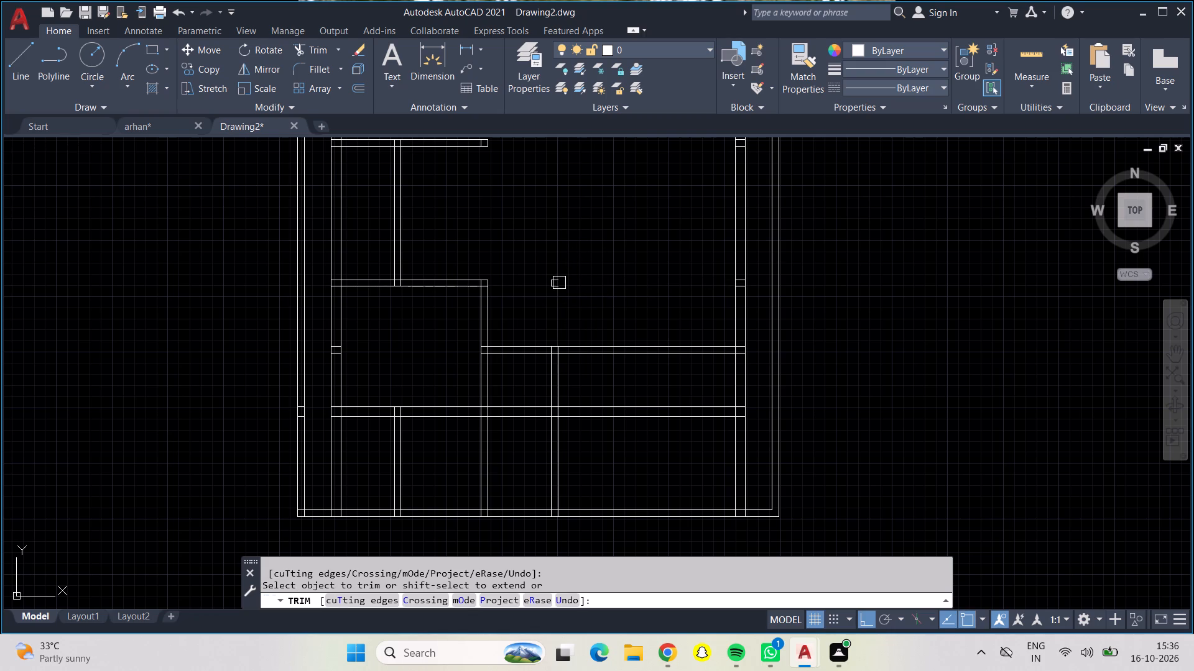
pyautogui.click(558, 283)
pyautogui.tripleClick(557, 283)
pyautogui.click(557, 283)
pyautogui.moveTo(562, 287); pyautogui.dragTo(601, 369)
pyautogui.scroll(-1, 603, 367)
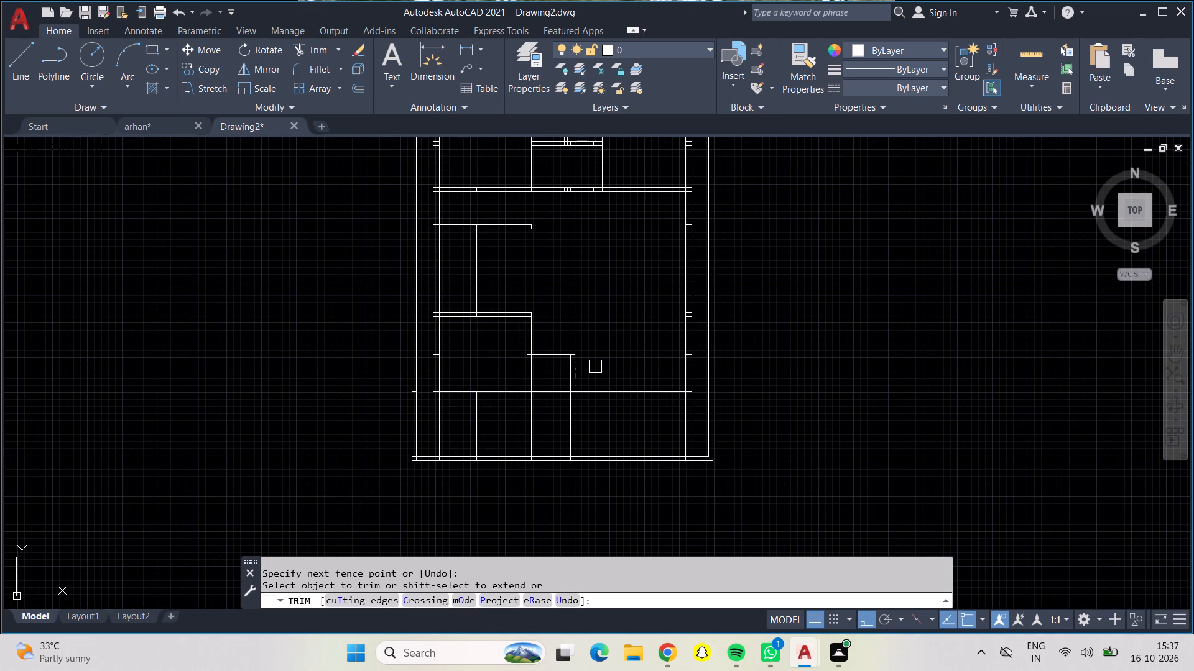
pyautogui.moveTo(595, 367); pyautogui.dragTo(594, 326, button='middle')
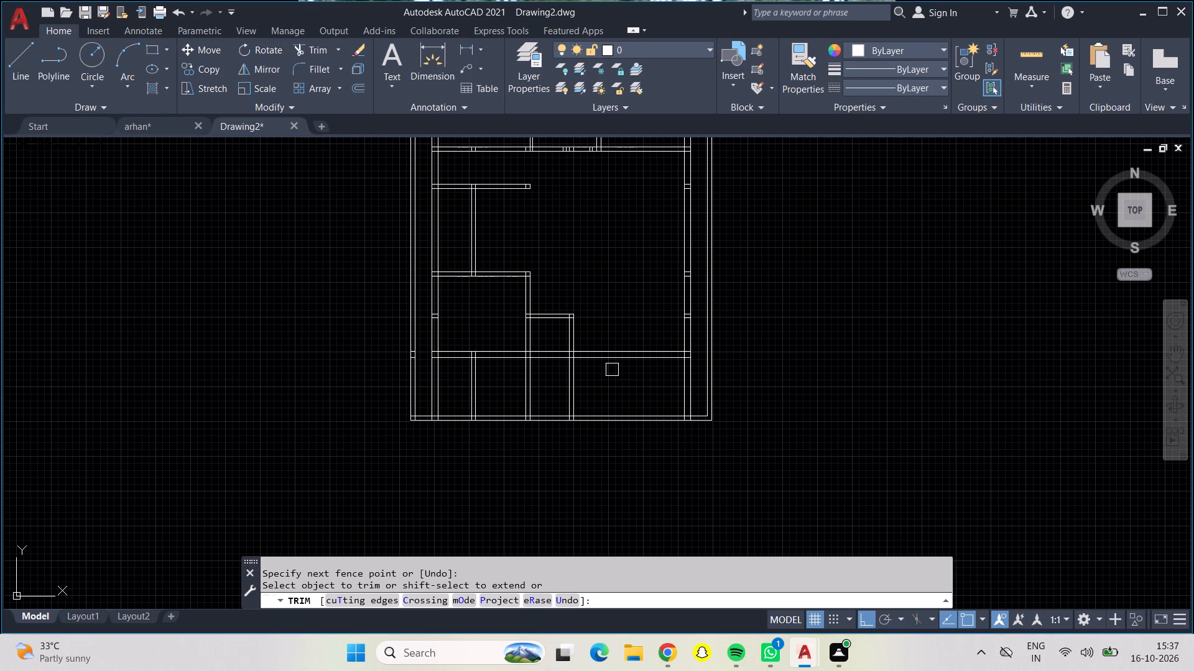
pyautogui.moveTo(596, 299); pyautogui.dragTo(611, 347, button='middle')
pyautogui.scroll(1, 506, 235)
pyautogui.scroll(-1, 505, 235)
pyautogui.scroll(1, 505, 235)
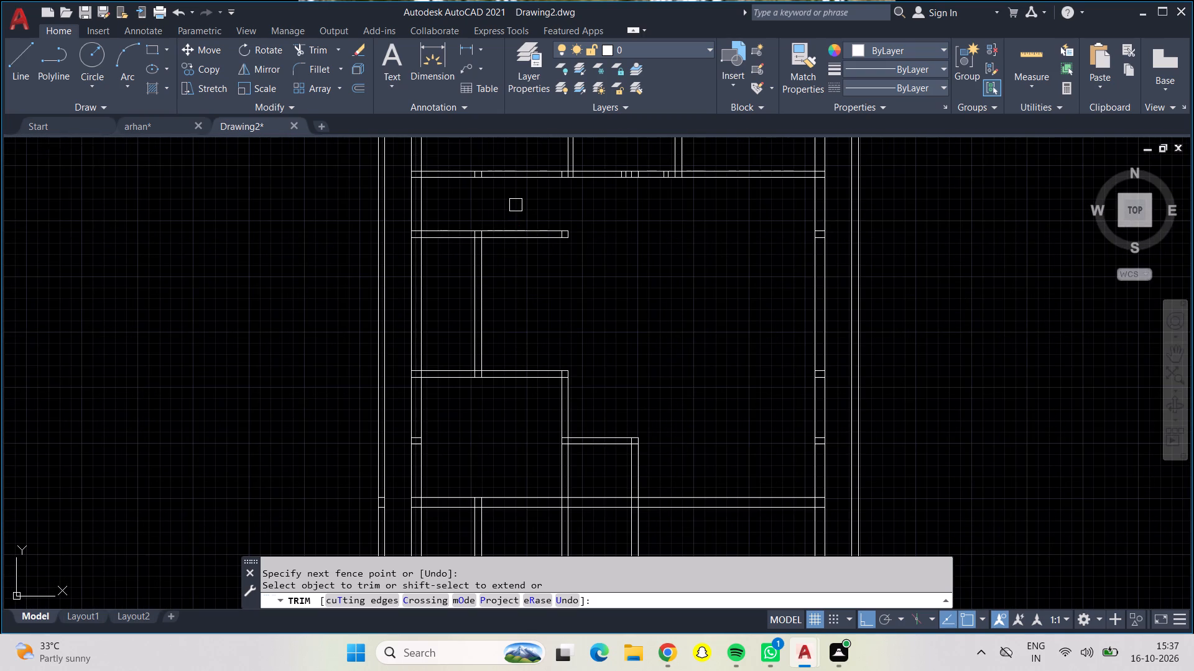
pyautogui.scroll(1, 516, 205)
pyautogui.moveTo(516, 207); pyautogui.dragTo(547, 286, button='middle')
pyautogui.press('Escape')
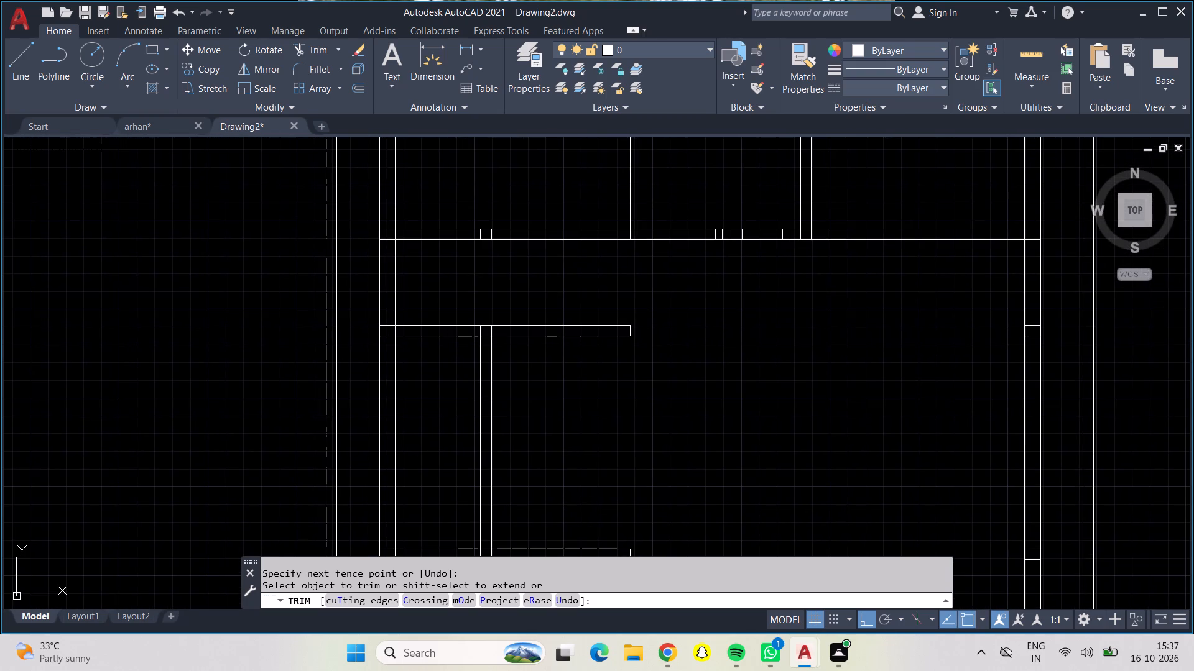
# Add a vertical partition by offsetting the left wall's inner line 7'6" into the house and the new line 6" further inward.
pyautogui.press('o')
pyautogui.press('Return')
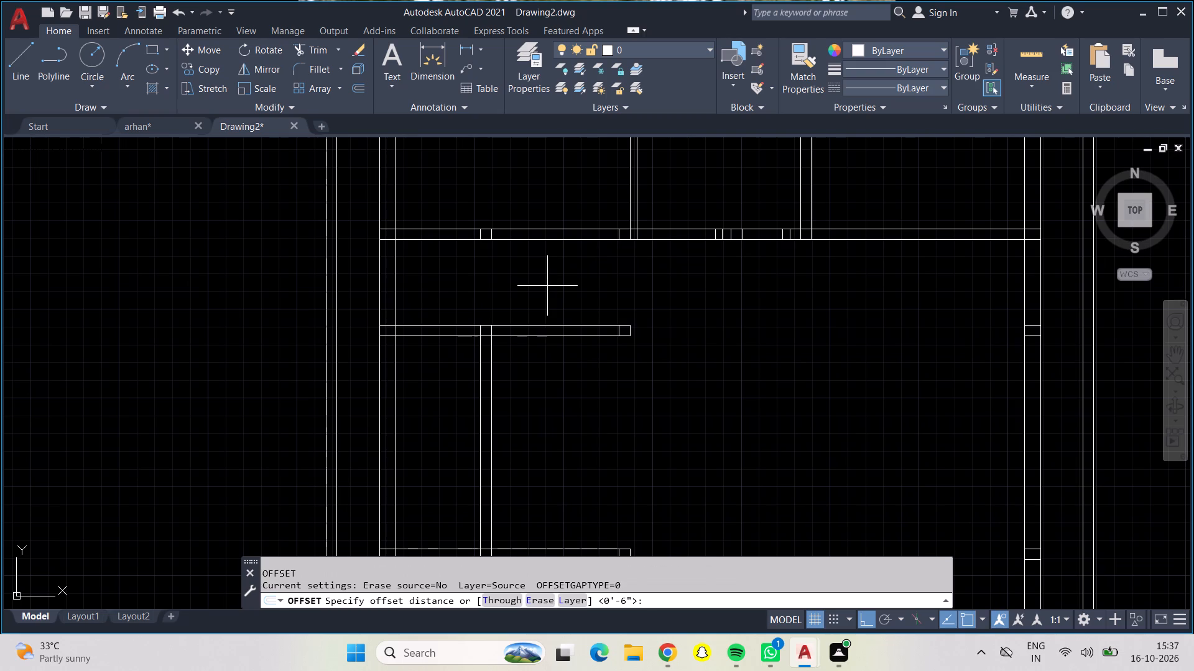
pyautogui.write('7\'6"')
pyautogui.press('Return')
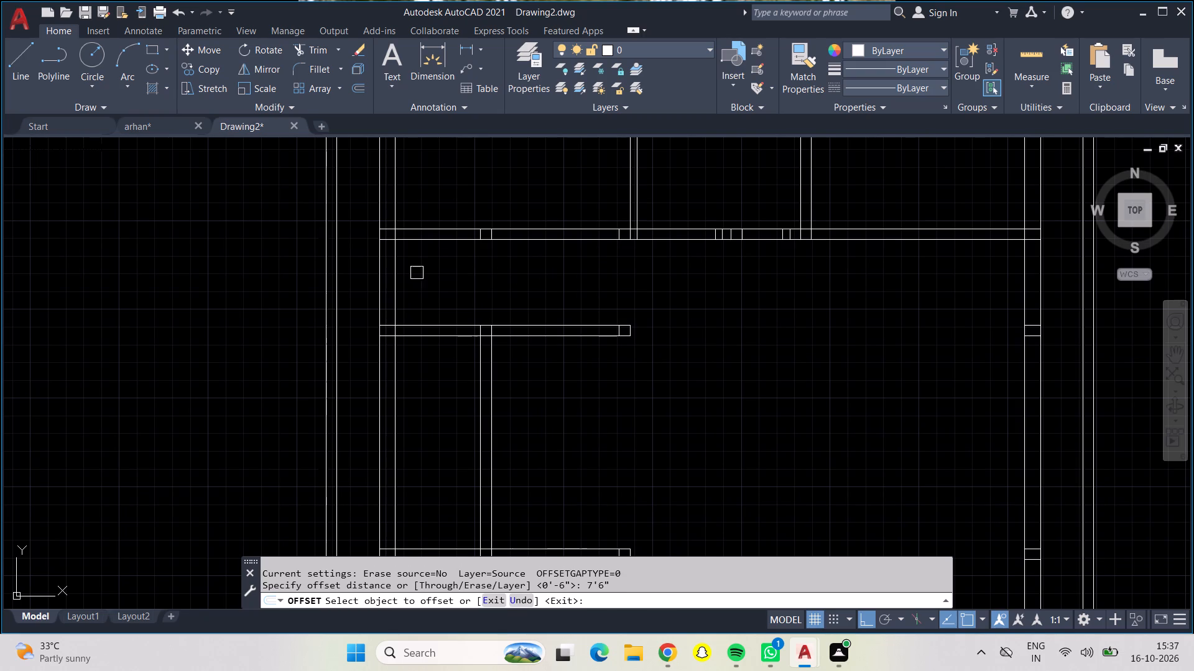
pyautogui.click(393, 290)
pyautogui.click(568, 298)
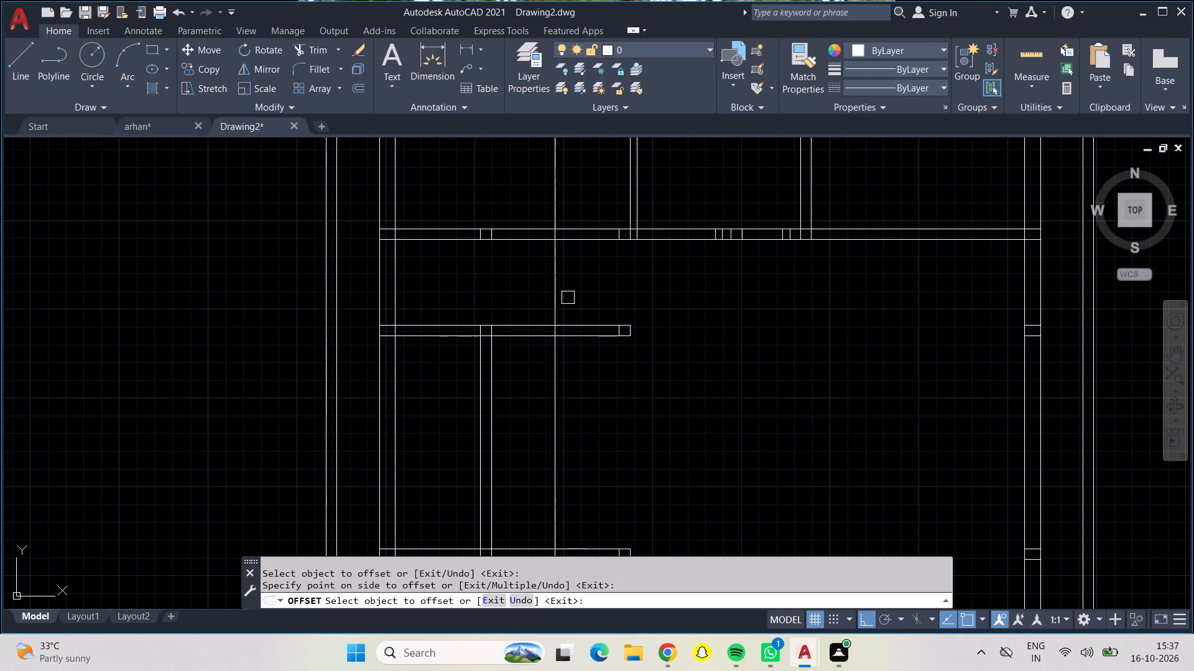
pyautogui.press('Escape')
pyautogui.press('o')
pyautogui.press('Return')
pyautogui.write('6"')
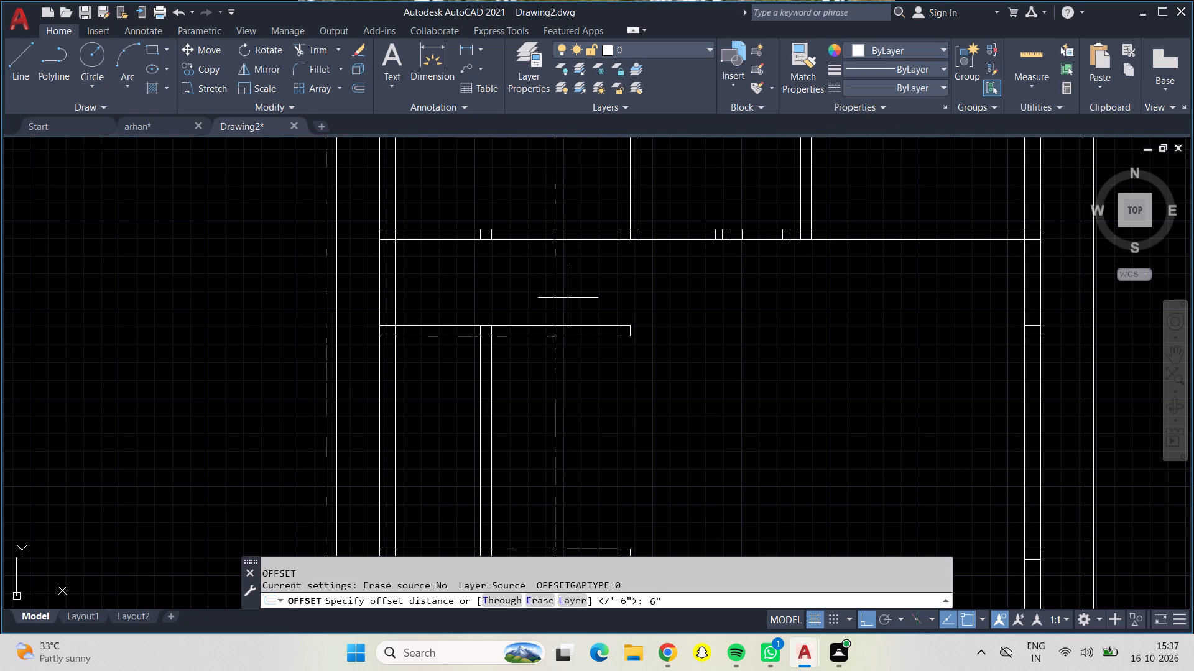
pyautogui.press('Return')
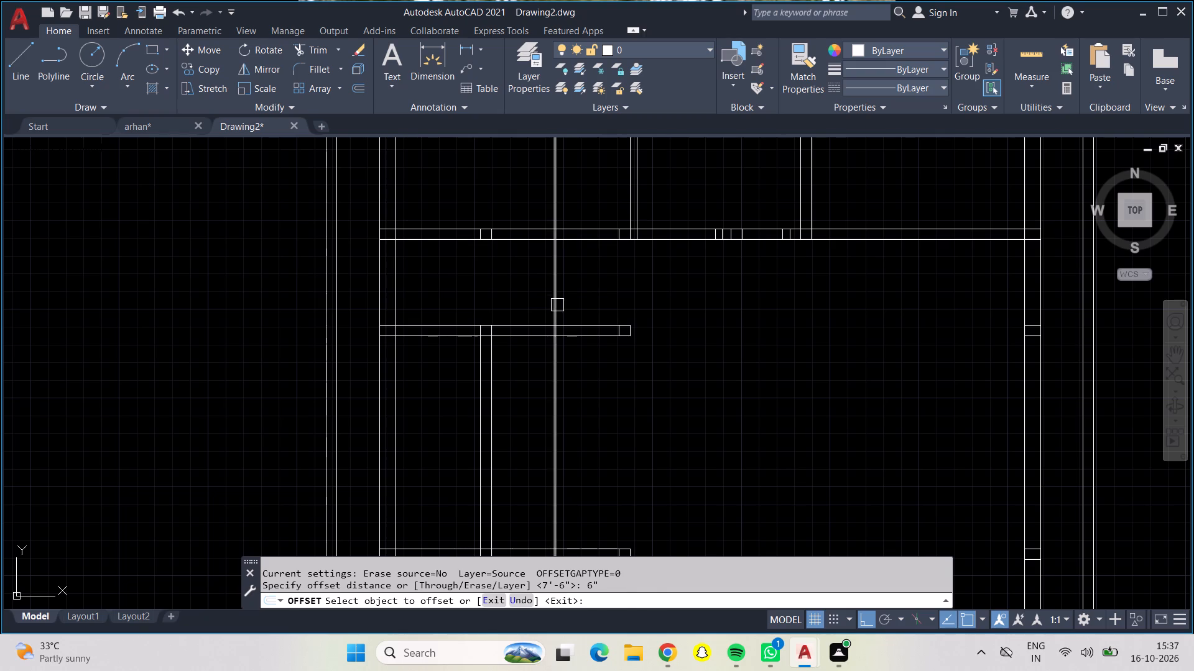
pyautogui.click(555, 306)
pyautogui.click(596, 313)
pyautogui.press('Escape')
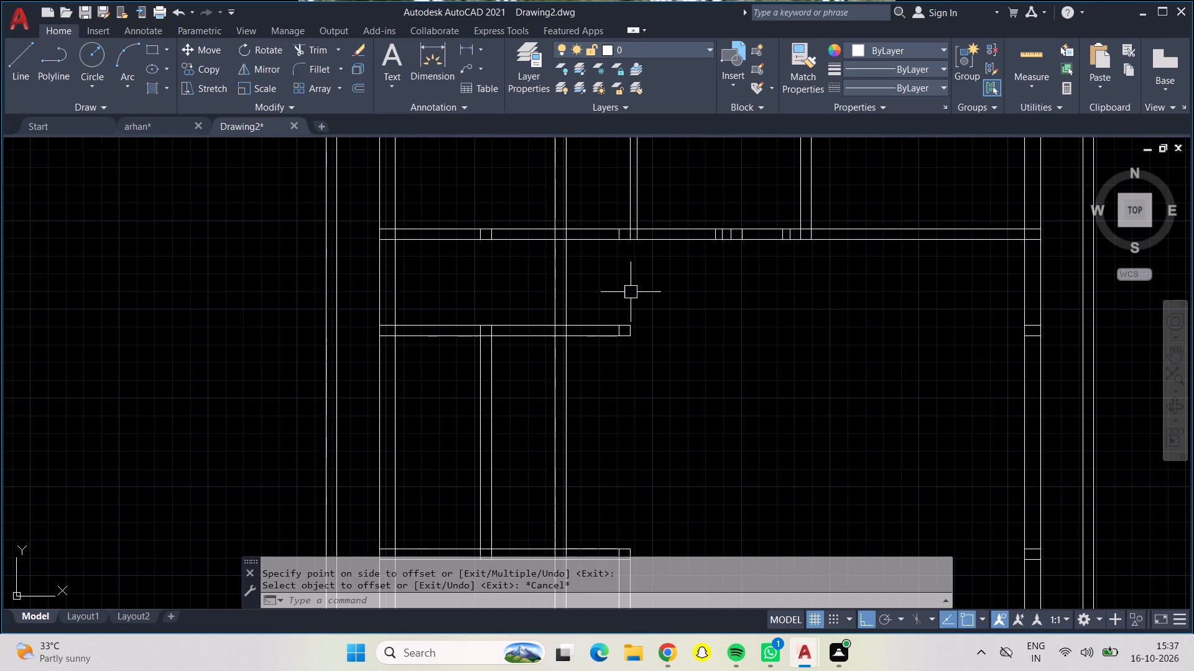
# Trim both lines of the new vertical partition out of the upper-left room, above the hall's full-width top wall.
pyautogui.scroll(-1, 637, 290)
pyautogui.click(318, 47)
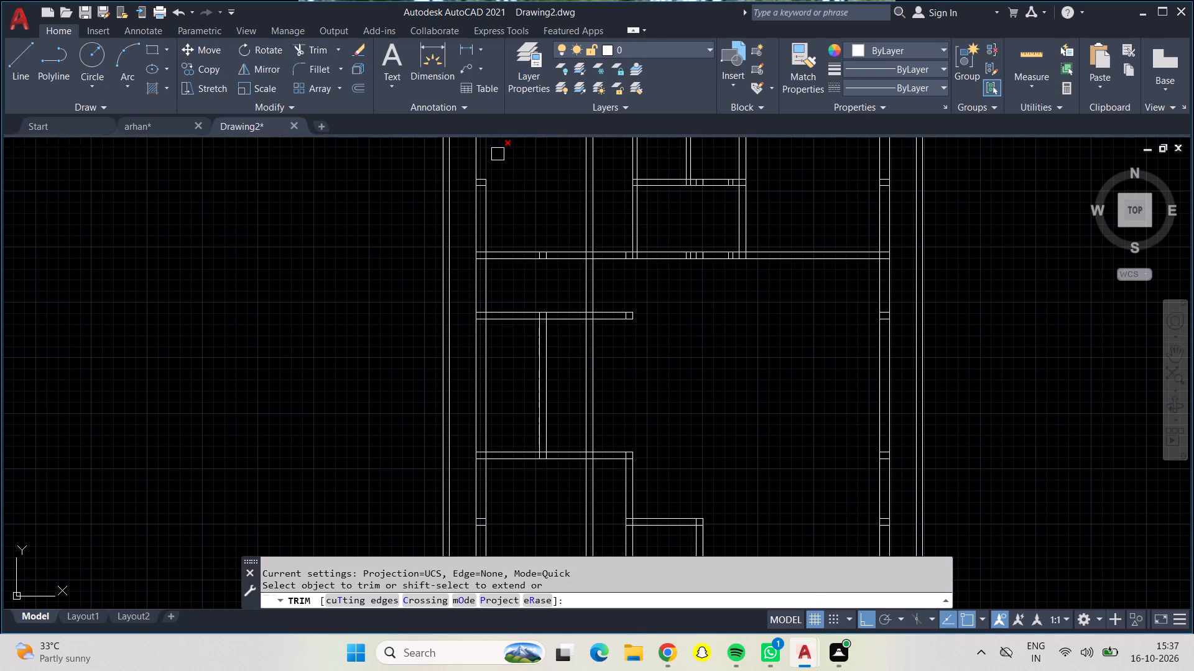
pyautogui.moveTo(526, 163); pyautogui.dragTo(655, 225)
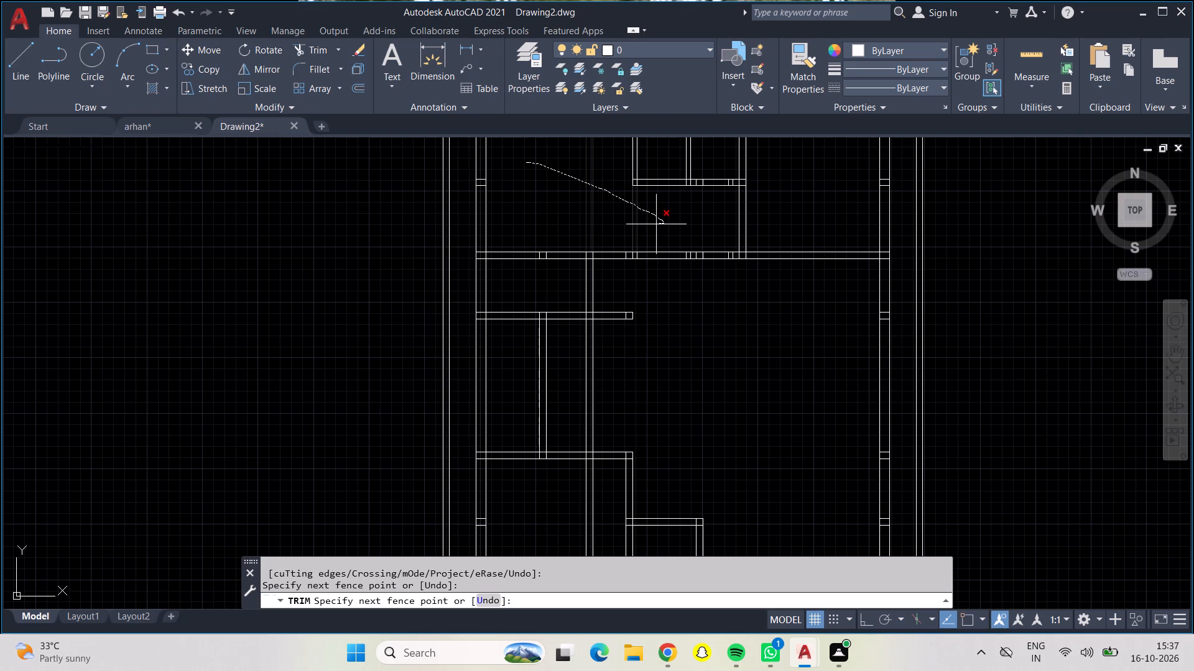
pyautogui.moveTo(655, 225); pyautogui.dragTo(652, 225)
pyautogui.hotkey('ctrl', 'z')
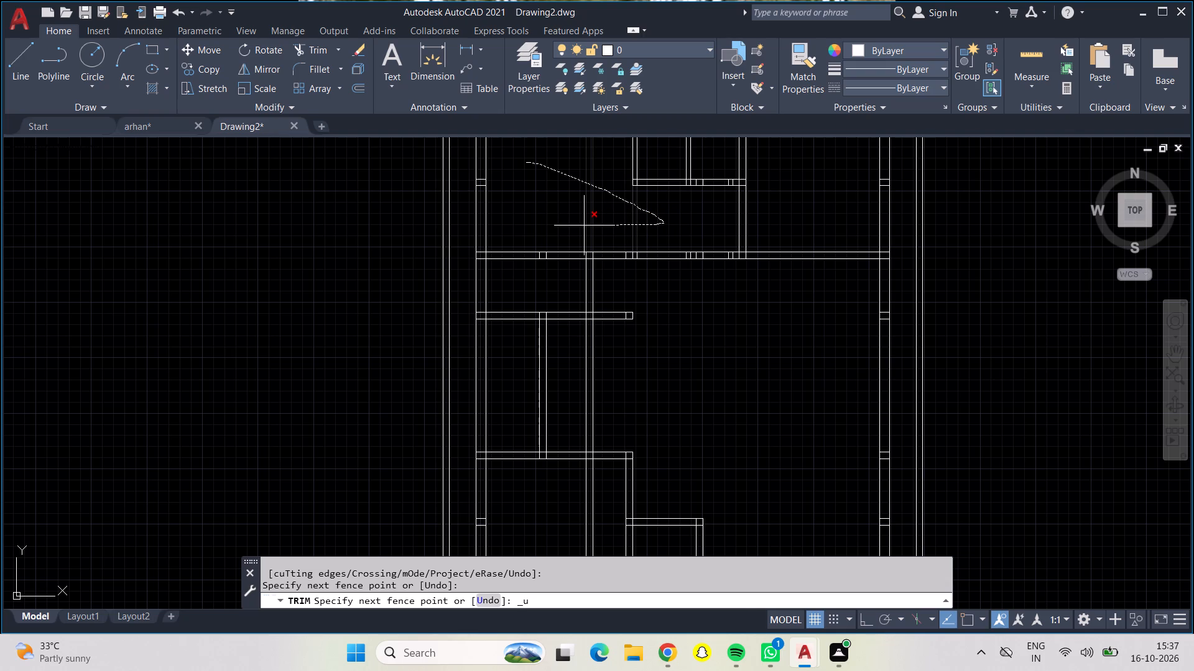
pyautogui.keyDown('ctrl'); pyautogui.rightClick(584, 226); pyautogui.keyUp('ctrl')
pyautogui.click(545, 204)
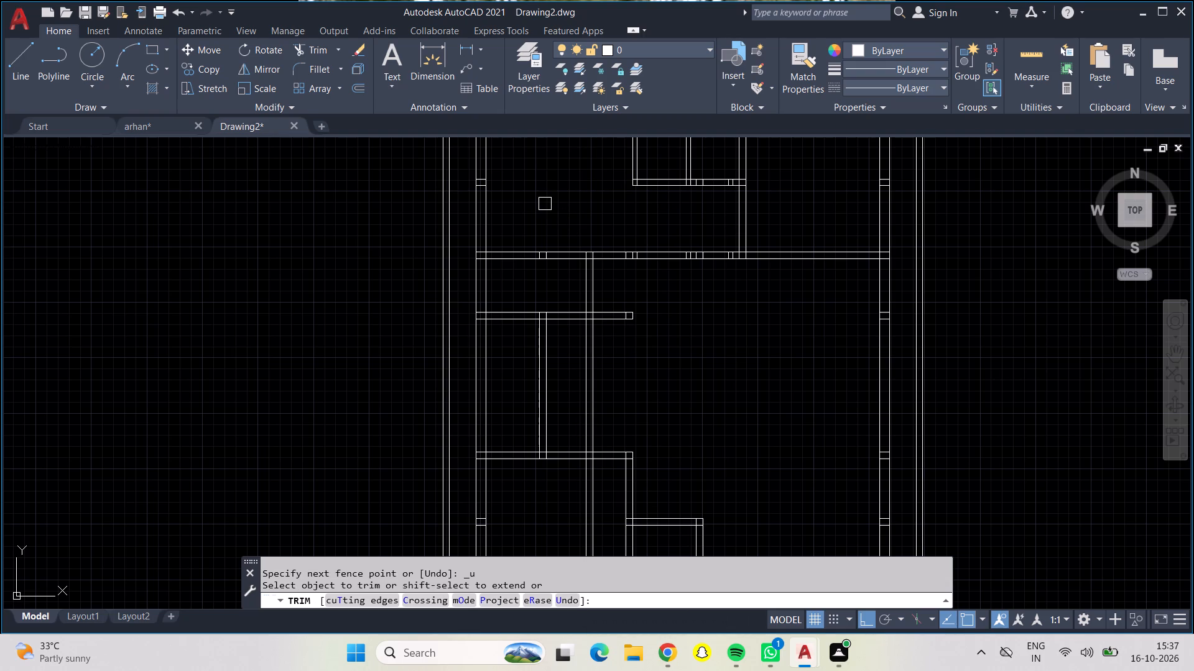
pyautogui.hotkey('ctrl', 'z')
pyautogui.moveTo(545, 204); pyautogui.dragTo(598, 218)
# Trim the new partition below the short horizontal wall, and remove that wall's end and leftover corner beyond the partition.
pyautogui.moveTo(570, 346); pyautogui.dragTo(625, 363)
pyautogui.moveTo(626, 363); pyautogui.dragTo(626, 351, button='middle')
pyautogui.moveTo(616, 273); pyautogui.dragTo(616, 319)
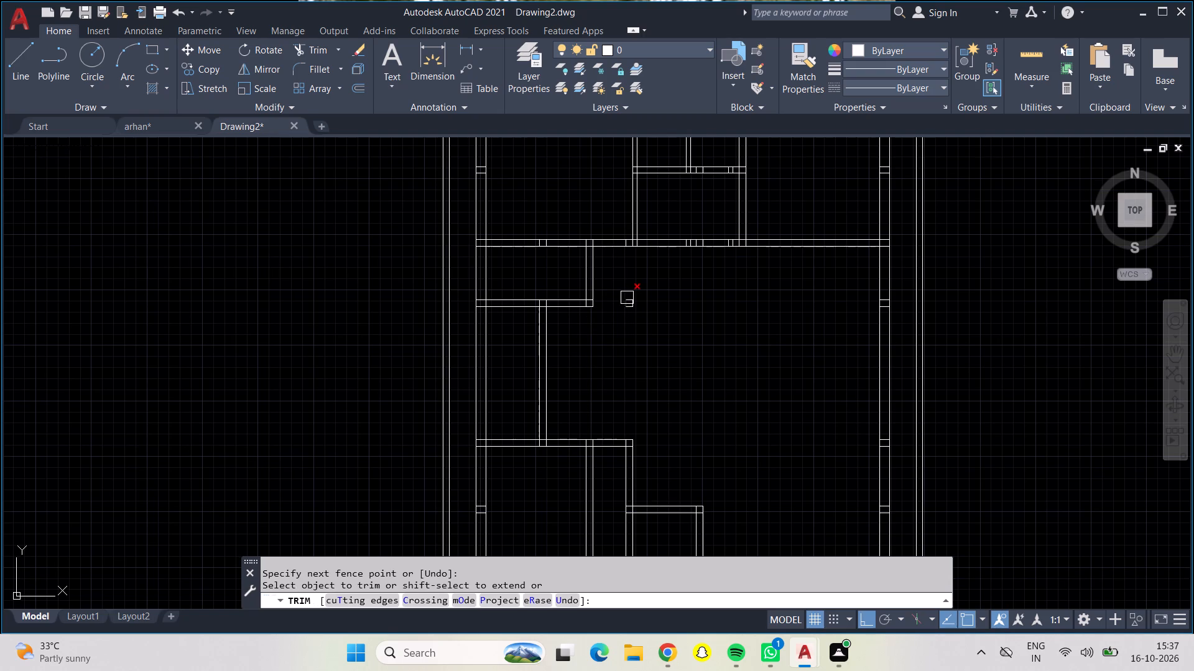
pyautogui.doubleClick(629, 299)
pyautogui.moveTo(630, 309); pyautogui.dragTo(630, 314)
pyautogui.tripleClick(628, 301)
pyautogui.click(628, 301)
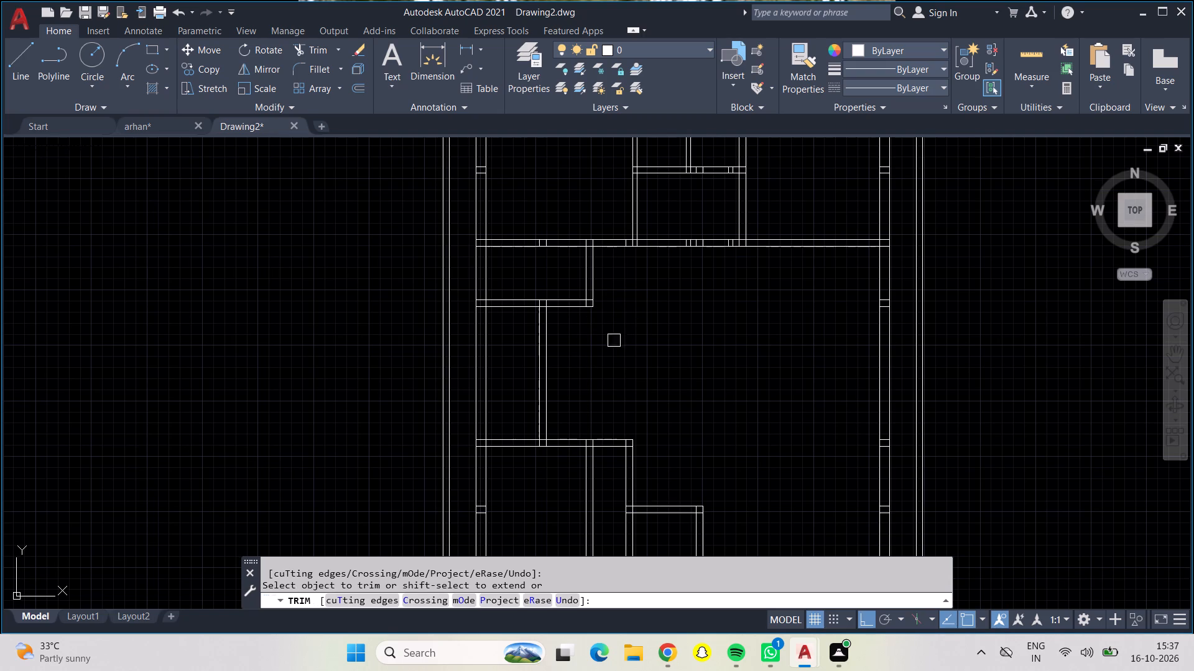
# Trim the new partition out of the lower-left room and all vertical partitions out of the strip along the bottom wall.
pyautogui.moveTo(577, 390); pyautogui.dragTo(608, 241, button='middle')
pyautogui.moveTo(606, 316); pyautogui.dragTo(616, 321)
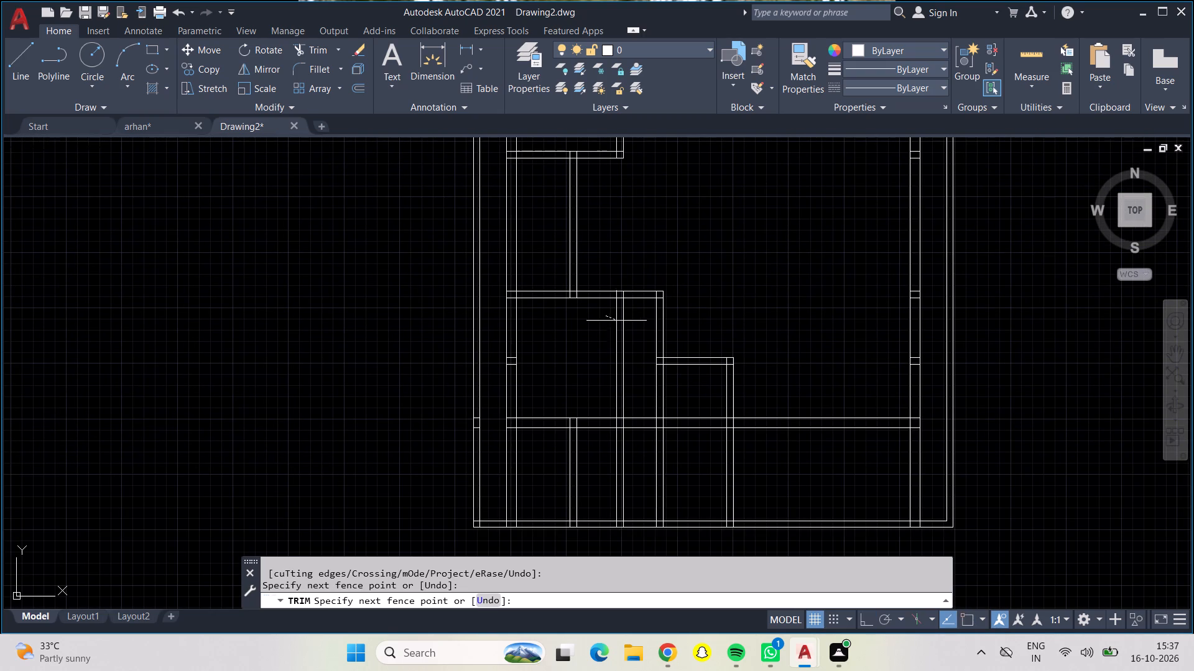
pyautogui.moveTo(616, 321); pyautogui.dragTo(631, 332)
pyautogui.moveTo(545, 472); pyautogui.dragTo(545, 471)
pyautogui.moveTo(545, 471); pyautogui.dragTo(775, 436)
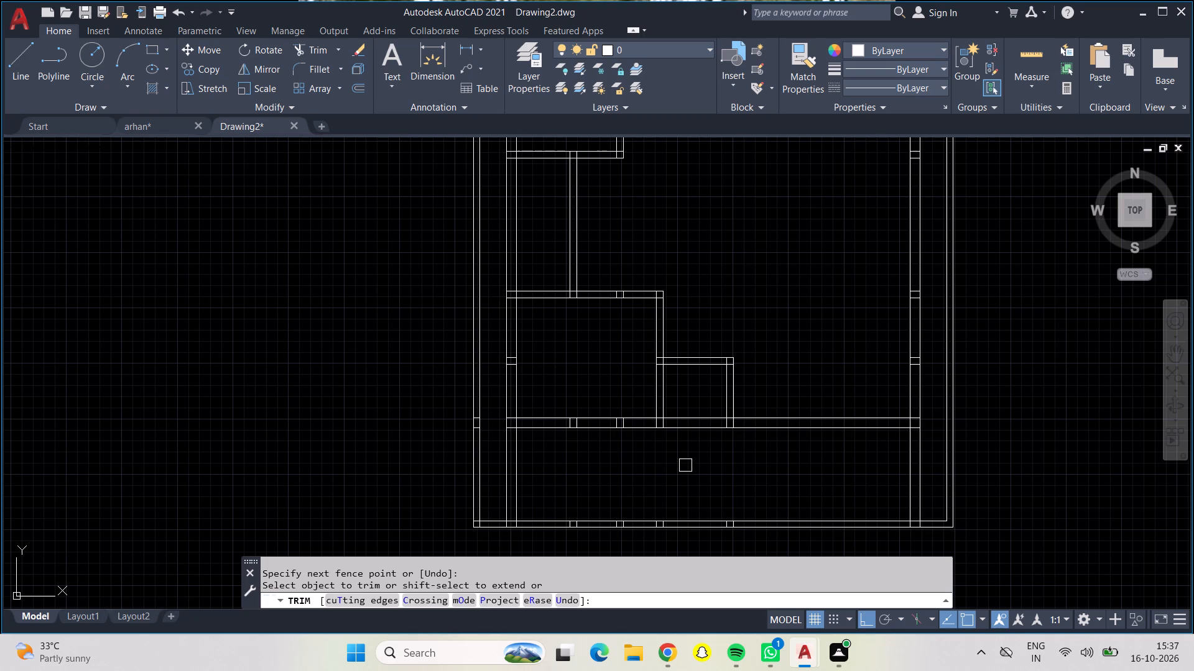
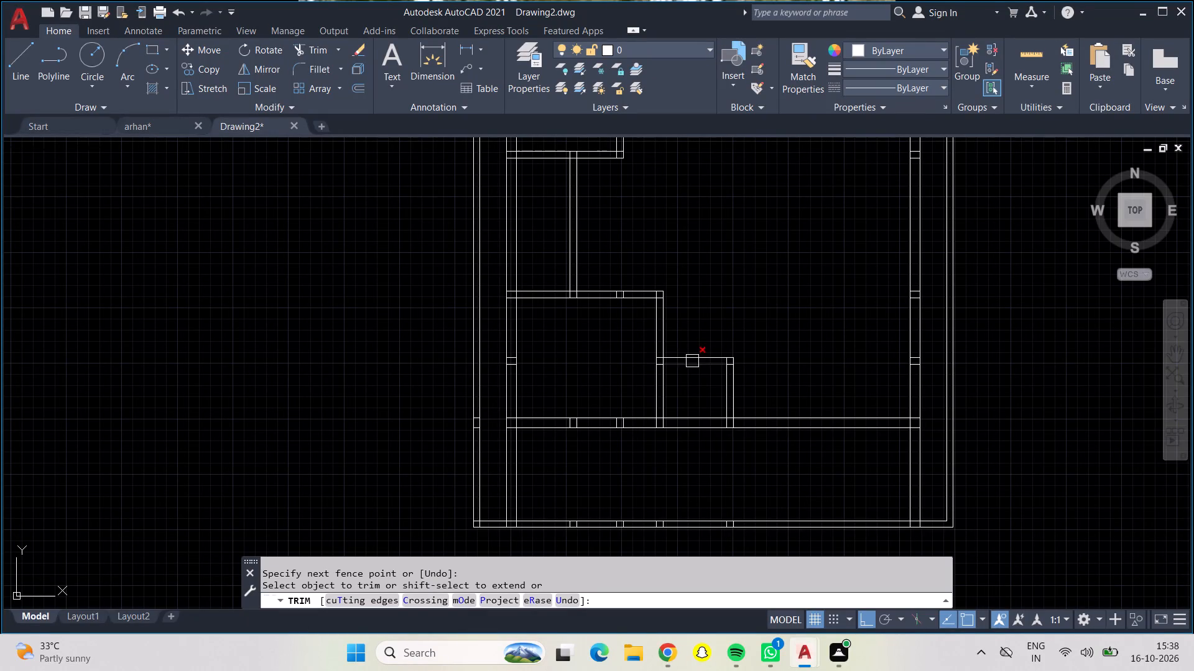
# Trim all vertical partition lines out of the upper-left strip between the top wall and the horizontal wall below it.
pyautogui.scroll(-1, 699, 401)
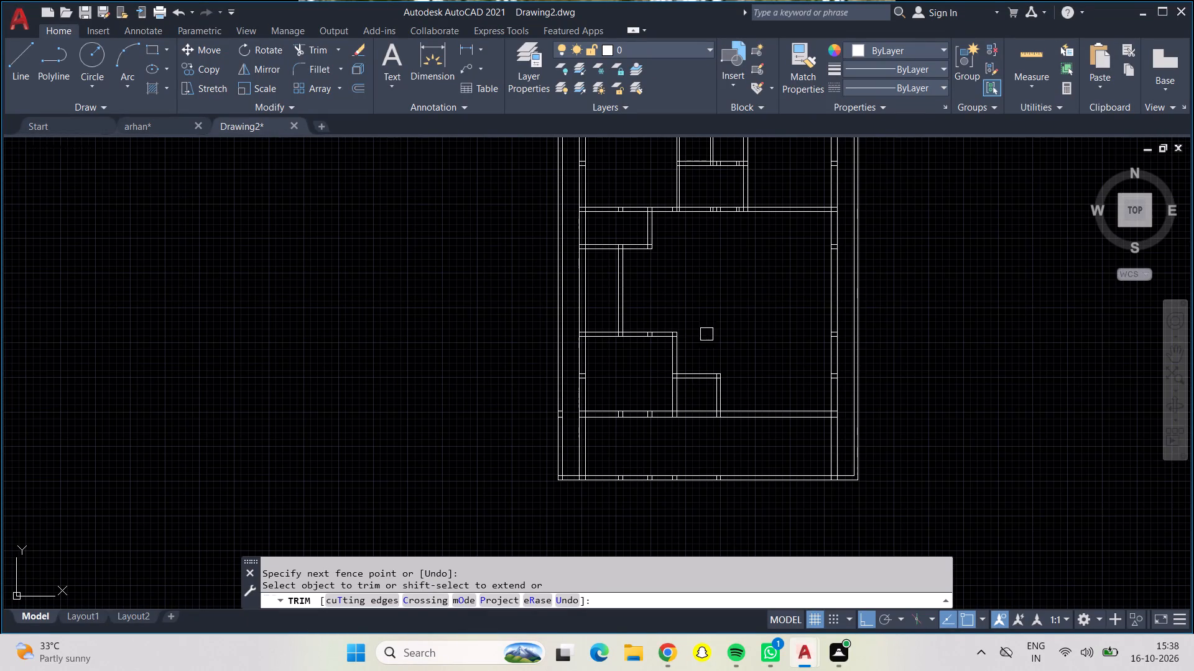
pyautogui.moveTo(706, 330); pyautogui.dragTo(700, 569, button='middle')
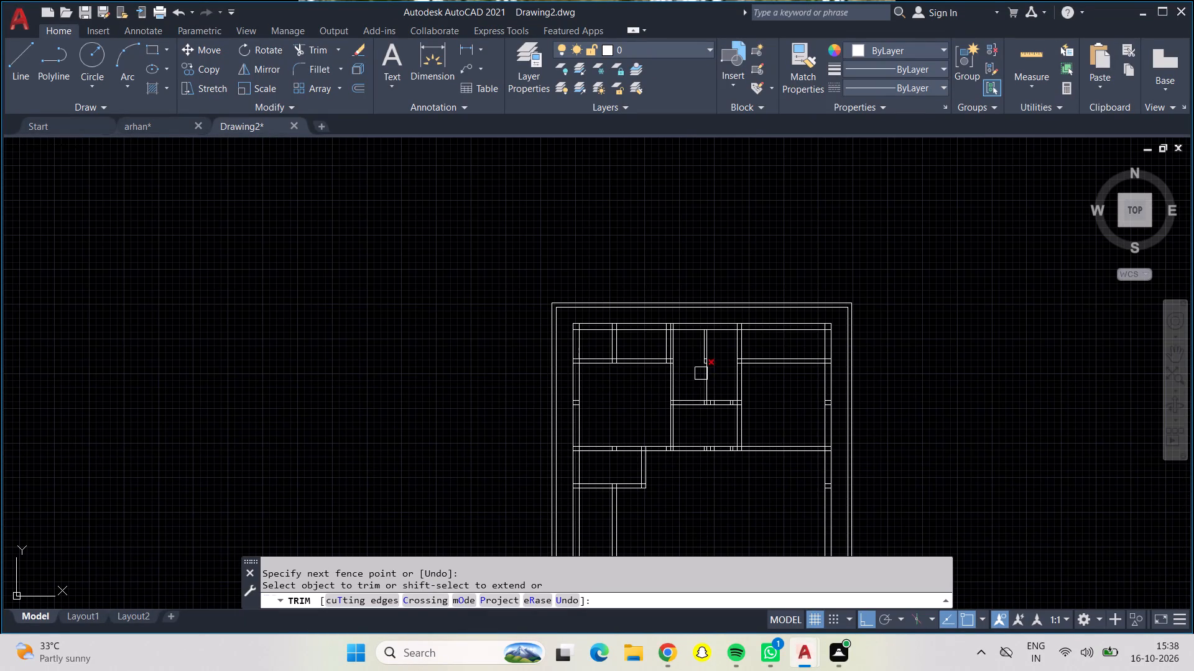
pyautogui.scroll(3, 660, 333)
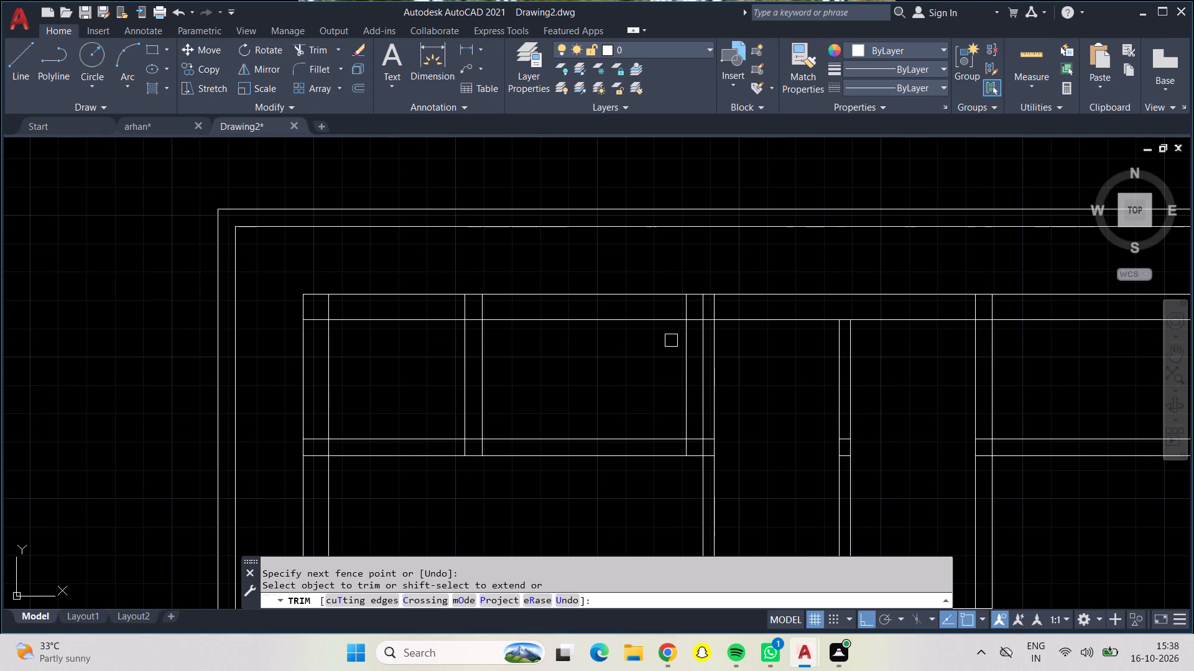
pyautogui.moveTo(671, 340); pyautogui.dragTo(705, 357)
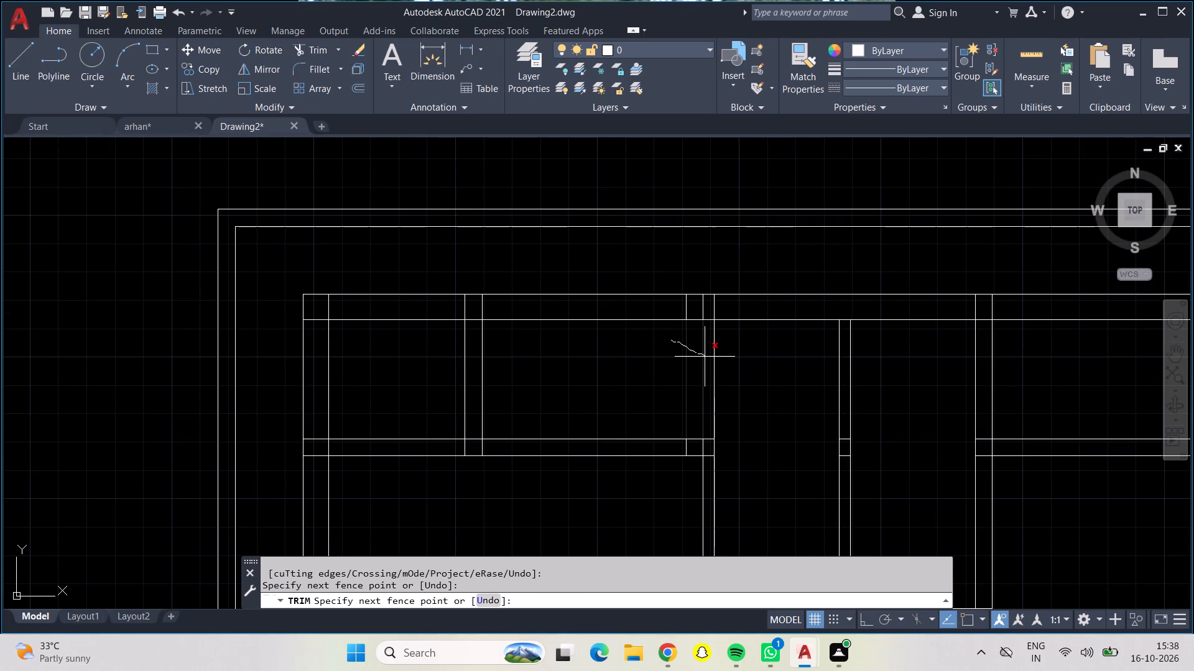
pyautogui.moveTo(705, 357); pyautogui.dragTo(706, 357)
pyautogui.moveTo(659, 362); pyautogui.dragTo(369, 460)
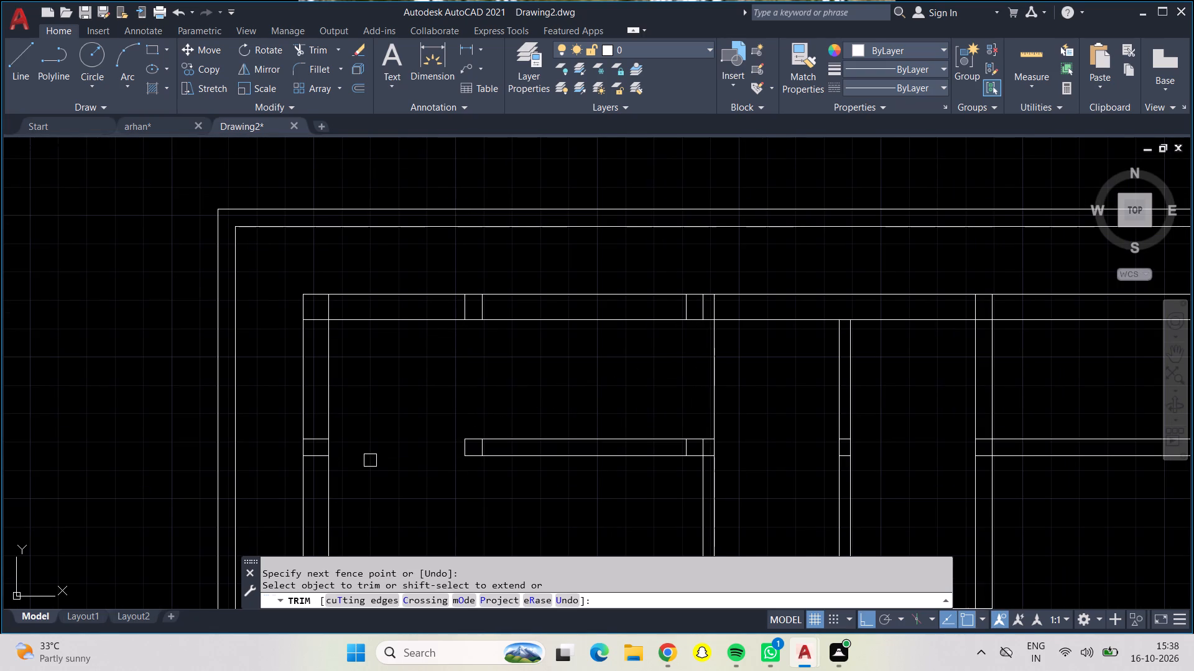
pyautogui.hotkey('ctrl', 'z')
pyautogui.moveTo(405, 372); pyautogui.dragTo(531, 334)
# Measure the walls and the narrow room at the upper middle of the plan with Quick measure.
pyautogui.scroll(1, 636, 514)
pyautogui.scroll(-1, 710, 462)
pyautogui.moveTo(706, 462); pyautogui.dragTo(704, 462, button='middle')
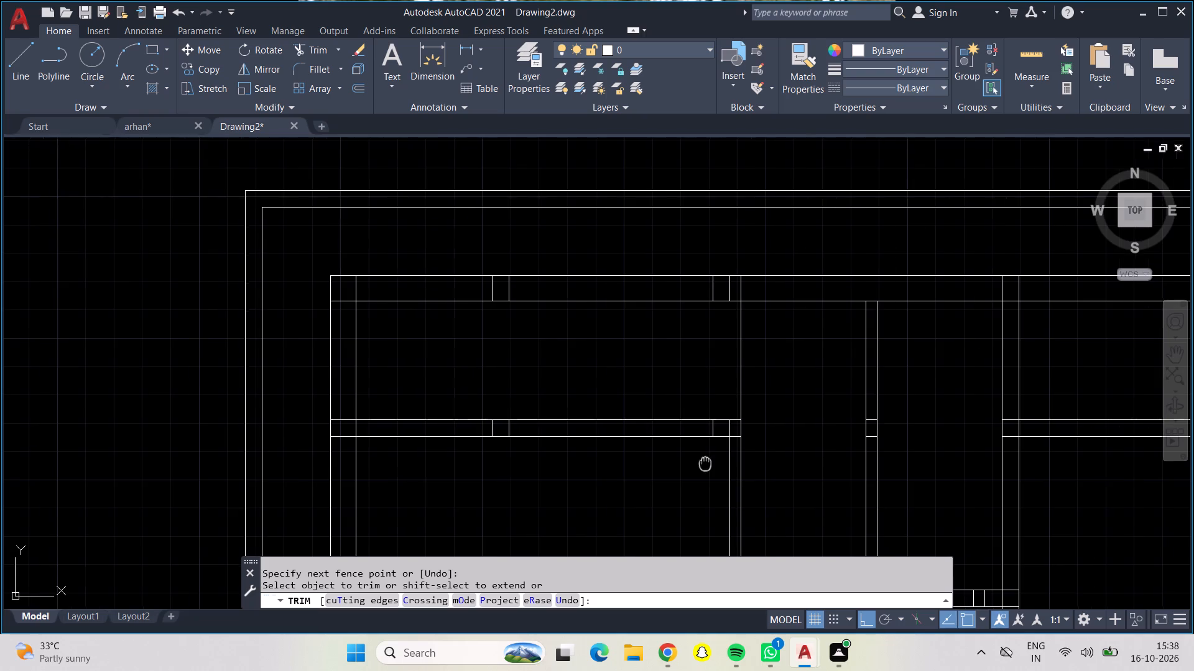
pyautogui.moveTo(704, 462); pyautogui.dragTo(562, 417, button='middle')
pyautogui.scroll(-1, 636, 470)
pyautogui.moveTo(636, 470); pyautogui.dragTo(629, 418, button='middle')
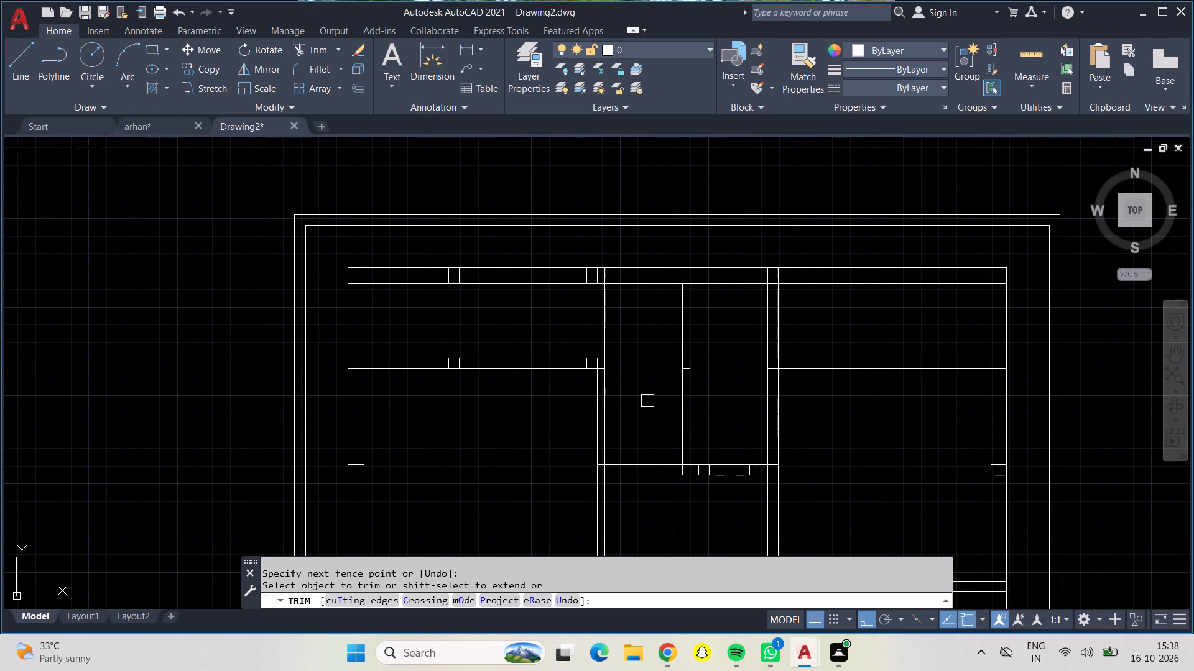
pyautogui.moveTo(659, 414); pyautogui.dragTo(638, 292, button='middle')
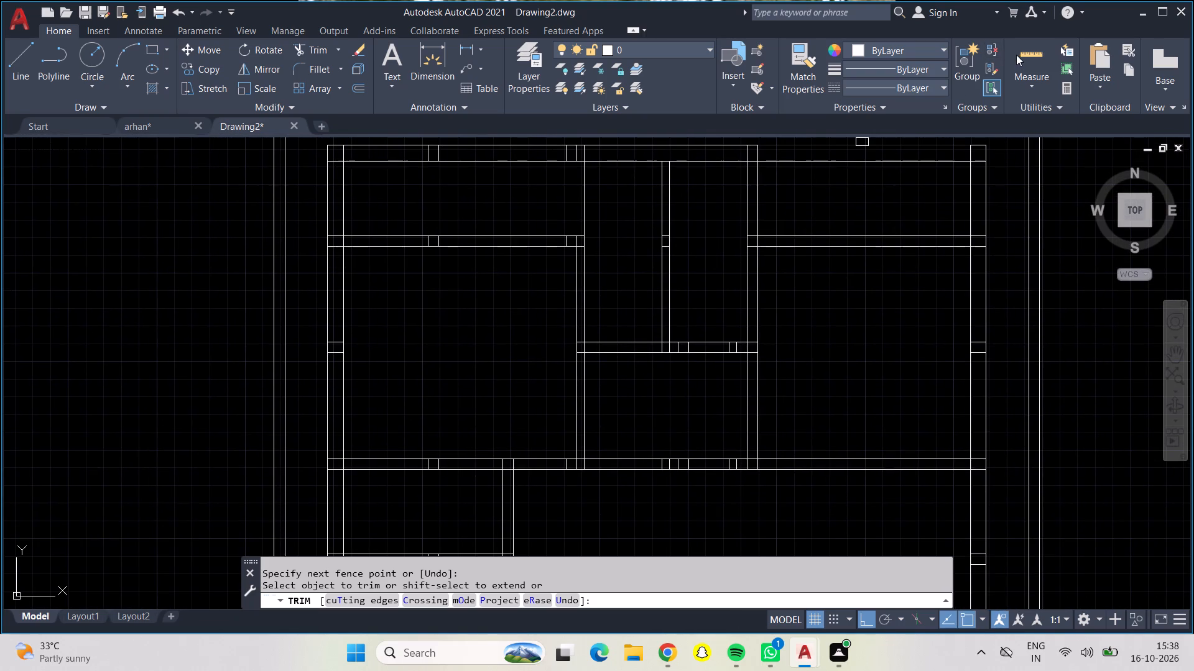
pyautogui.moveTo(1018, 55); pyautogui.dragTo(1019, 72)
pyautogui.moveTo(1039, 55); pyautogui.dragTo(1030, 58)
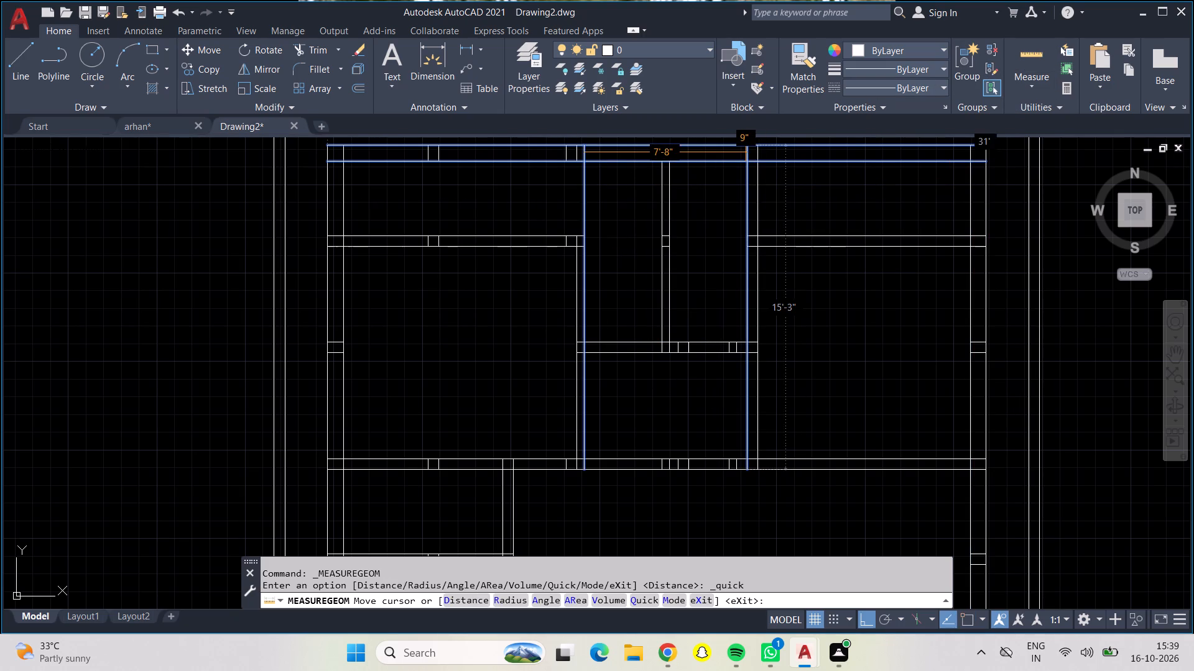
pyautogui.scroll(3, 757, 171)
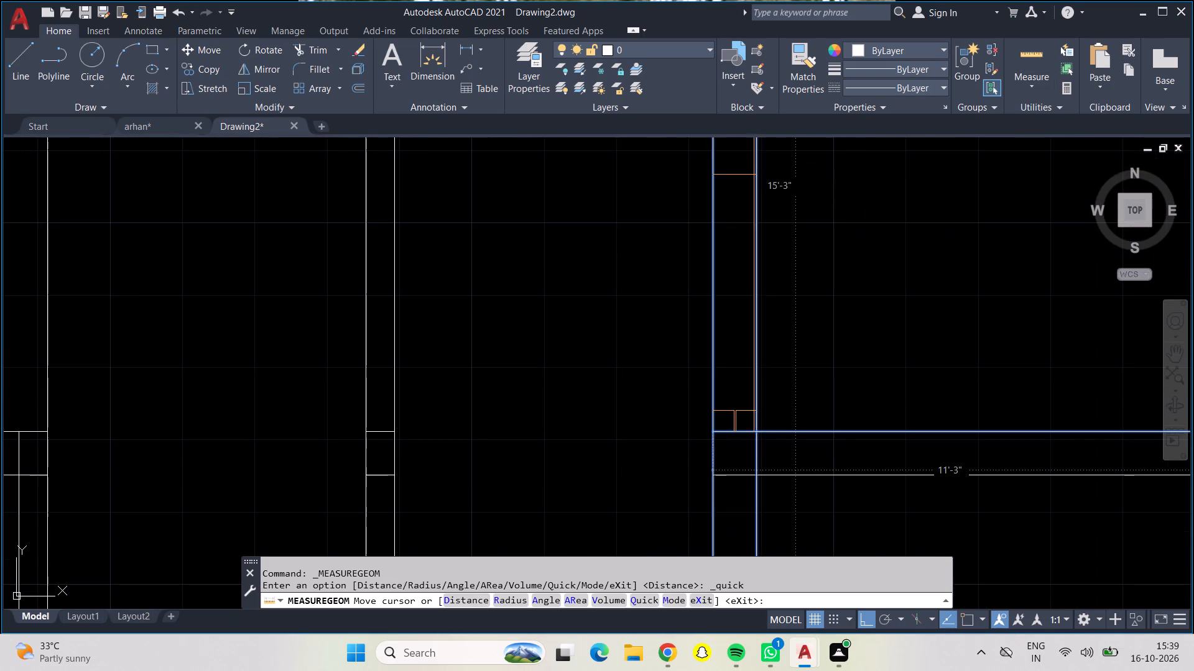
pyautogui.scroll(-3, 750, 178)
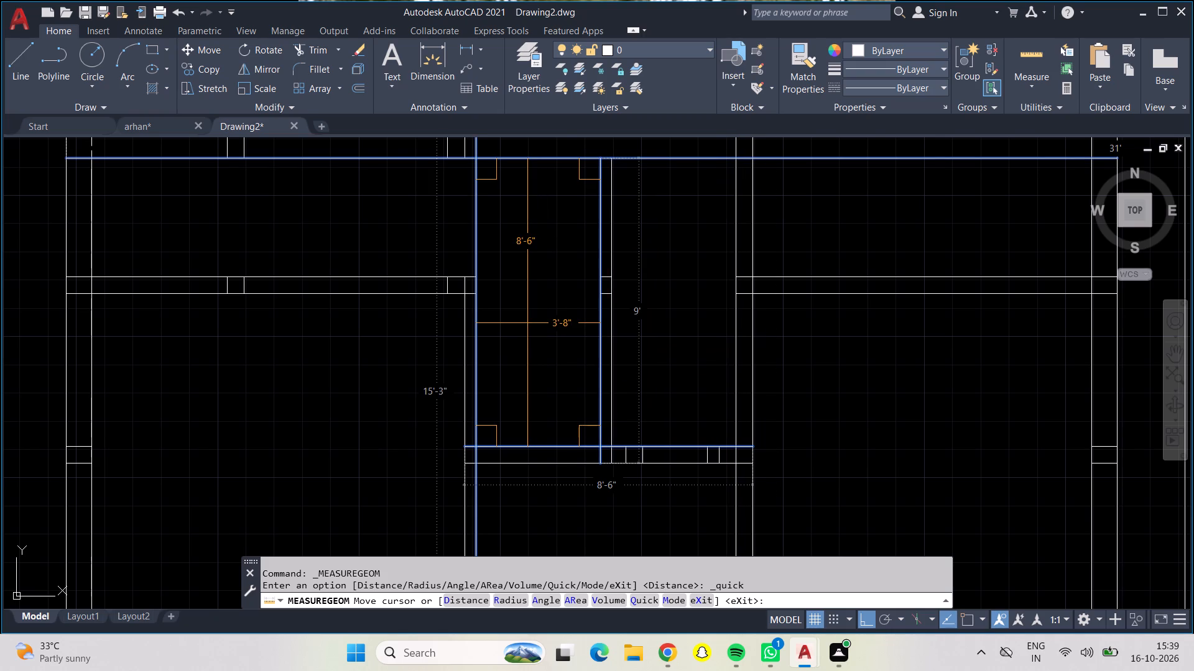
pyautogui.scroll(-1, 527, 323)
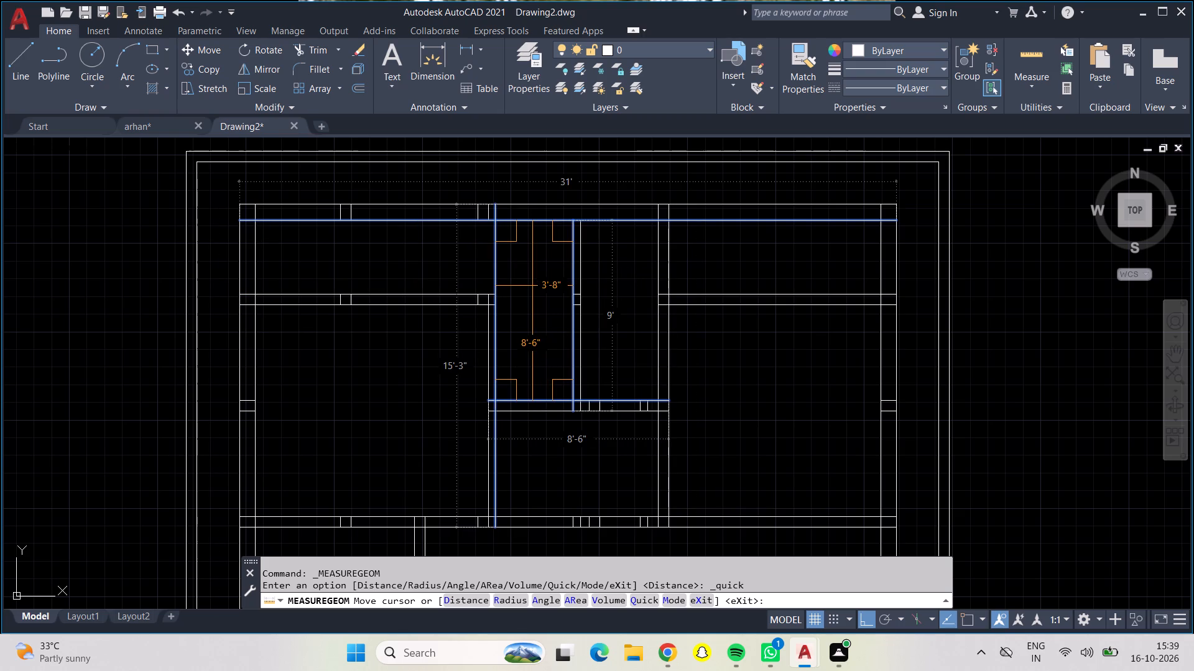
pyautogui.press('Escape')
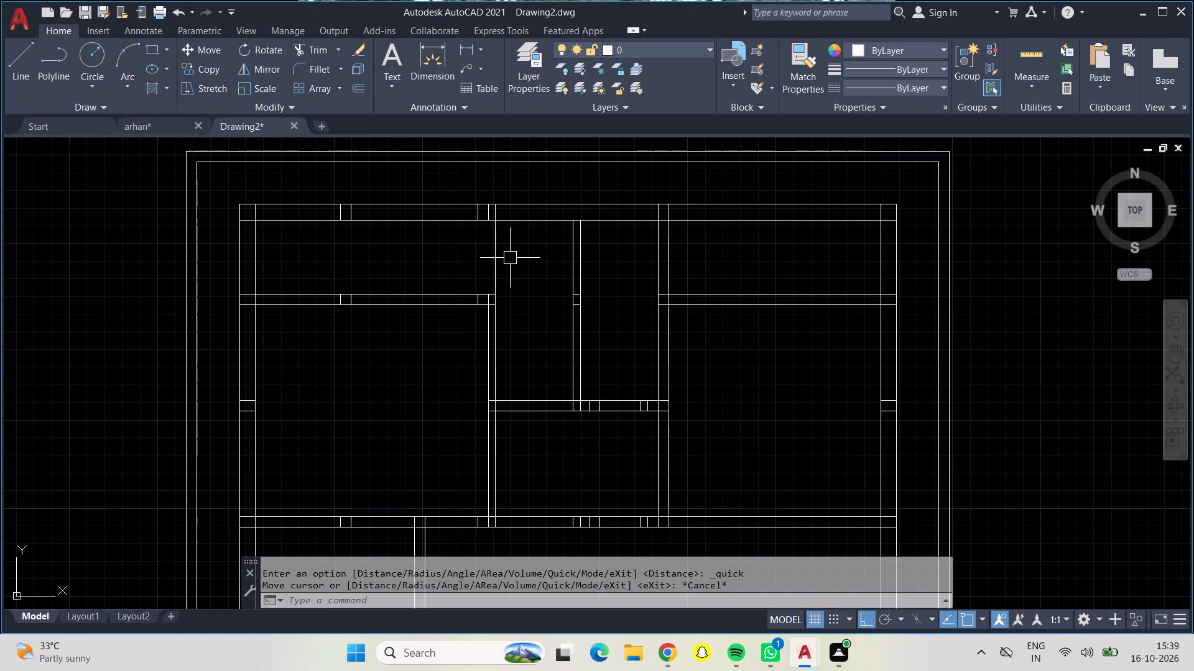
# Offset the passage-side line of the wall between the upper-left room and the narrow middle room 6" toward the upper-left room.
pyautogui.scroll(1, 464, 251)
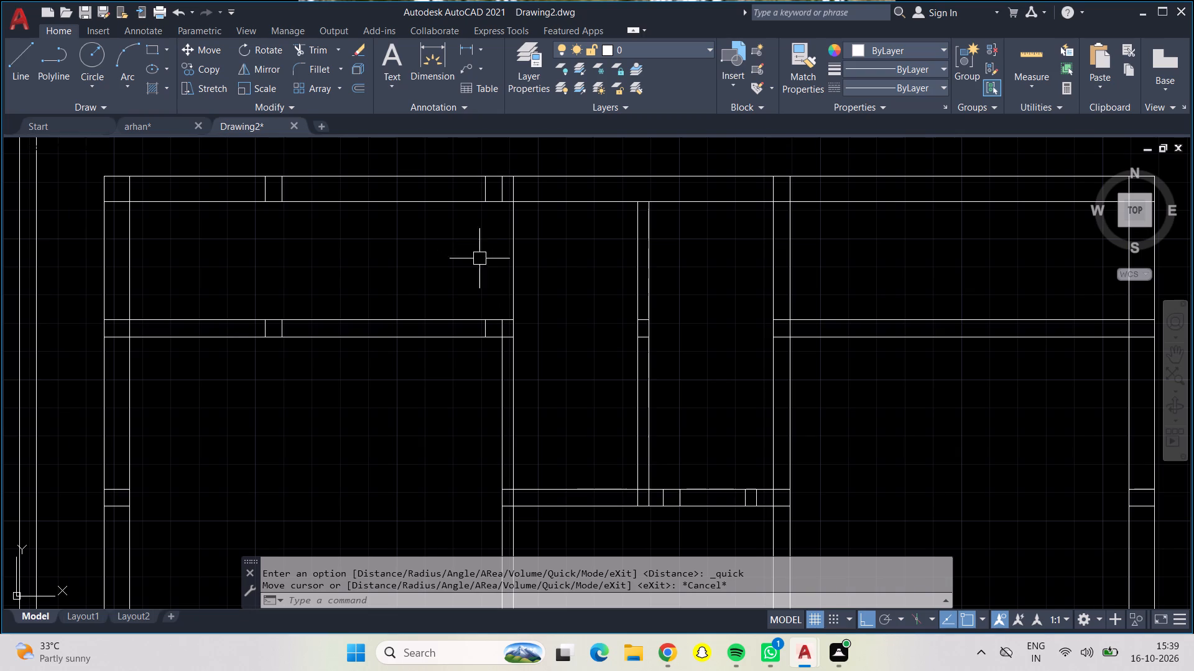
pyautogui.moveTo(491, 262); pyautogui.dragTo(453, 225, button='middle')
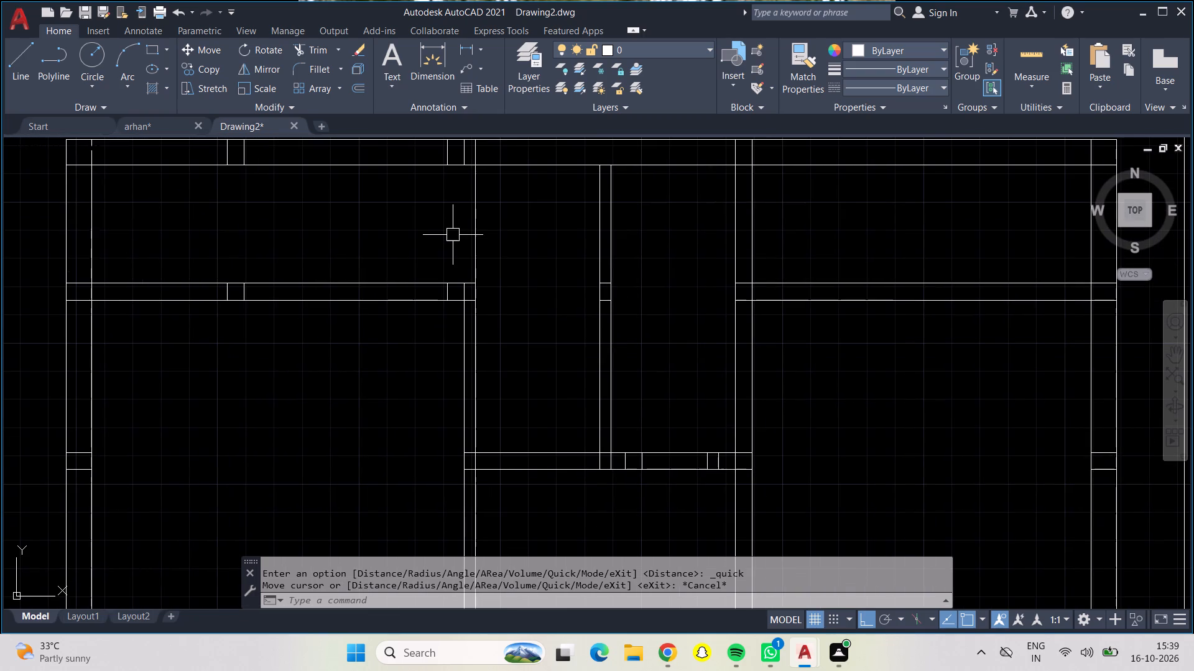
pyautogui.press('o')
pyautogui.press('Return')
pyautogui.press('4')
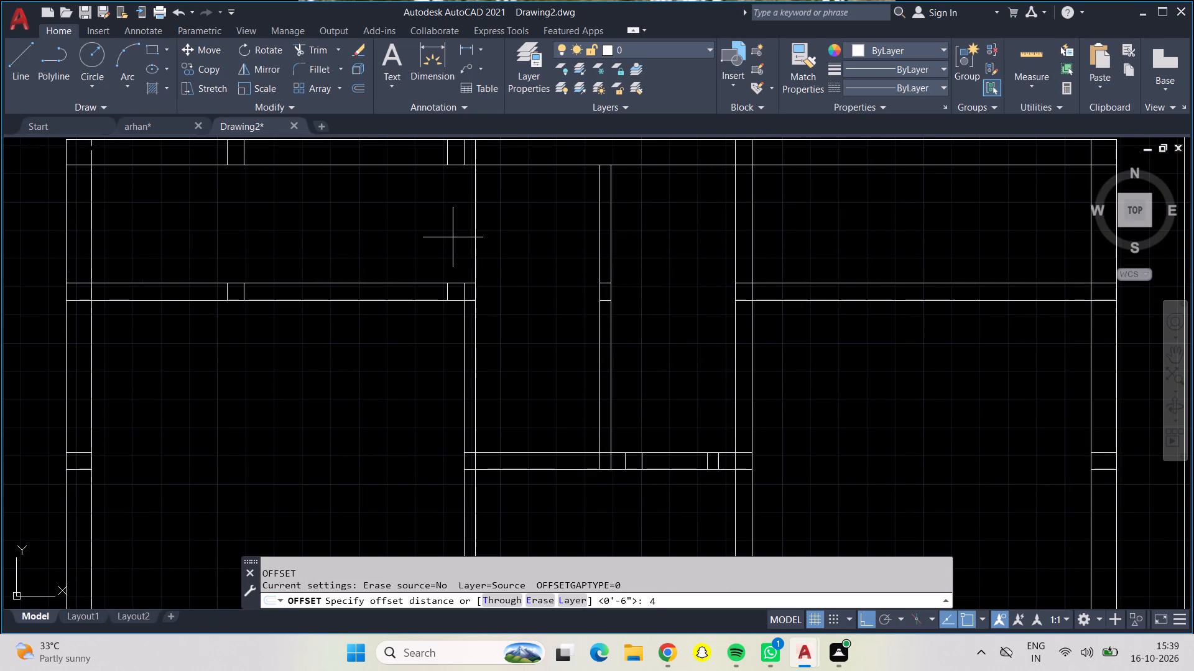
pyautogui.press('BackSpace')
pyautogui.press('6')
pyautogui.hotkey('shift', '"')
pyautogui.press('Return')
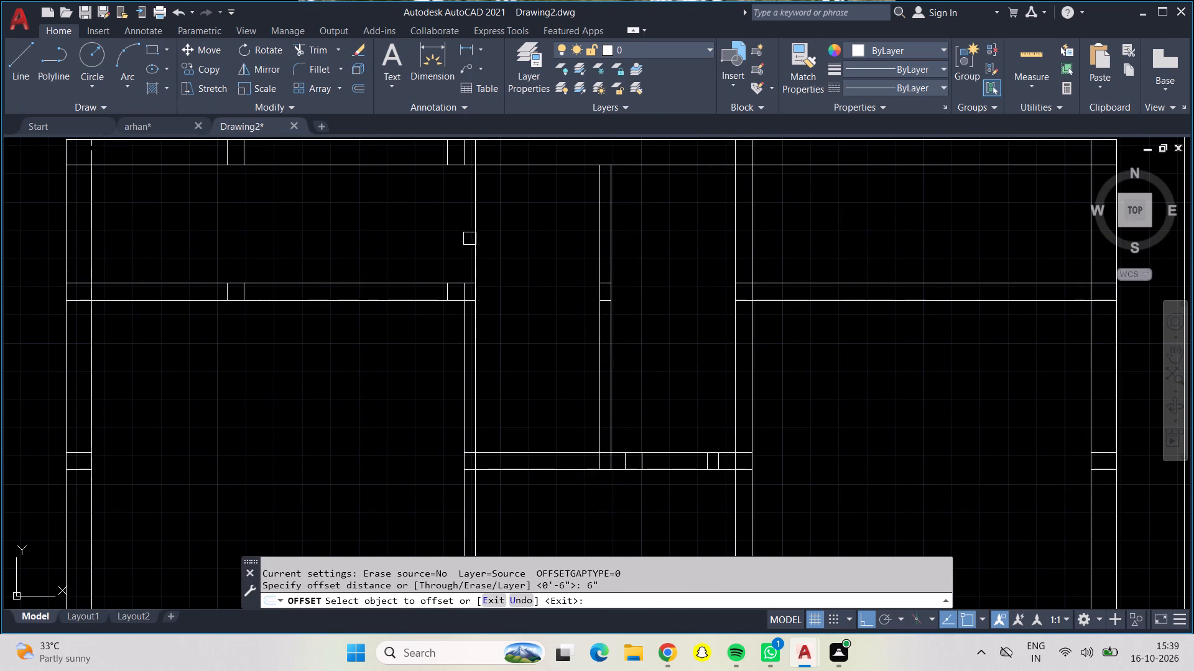
pyautogui.click(473, 239)
pyautogui.click(440, 224)
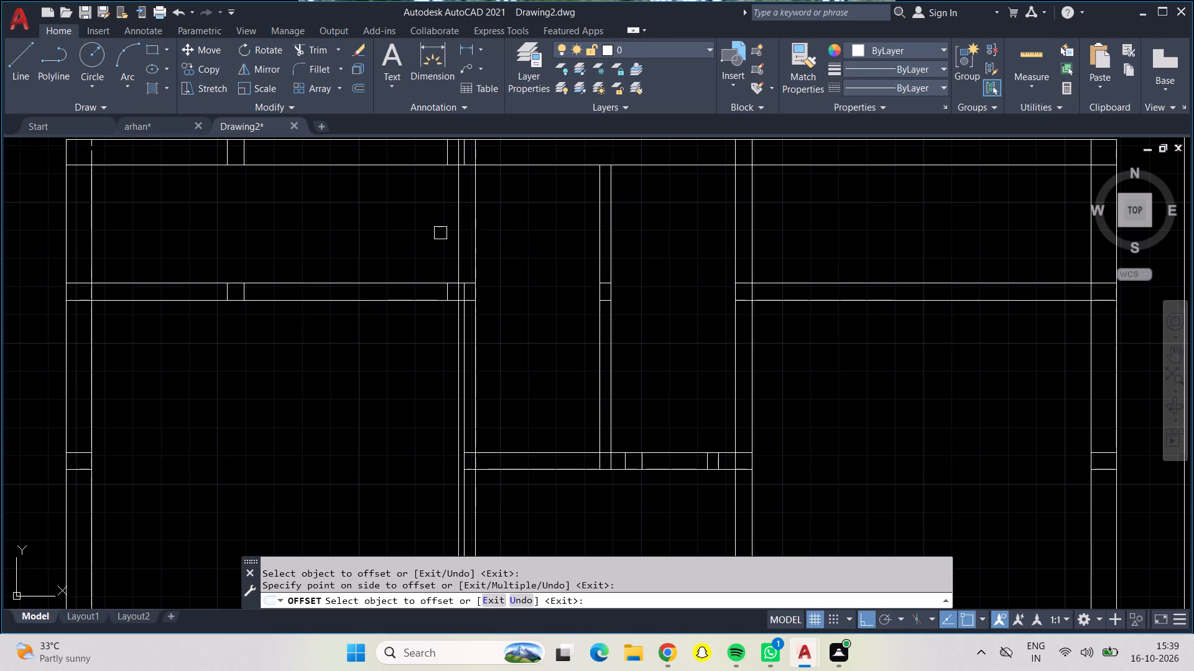
# Trim the old inner line of the thickened wall above and below the short horizontal wall, down to the hall's top wall.
pyautogui.scroll(-1, 409, 232)
pyautogui.moveTo(409, 232); pyautogui.dragTo(406, 226, button='middle')
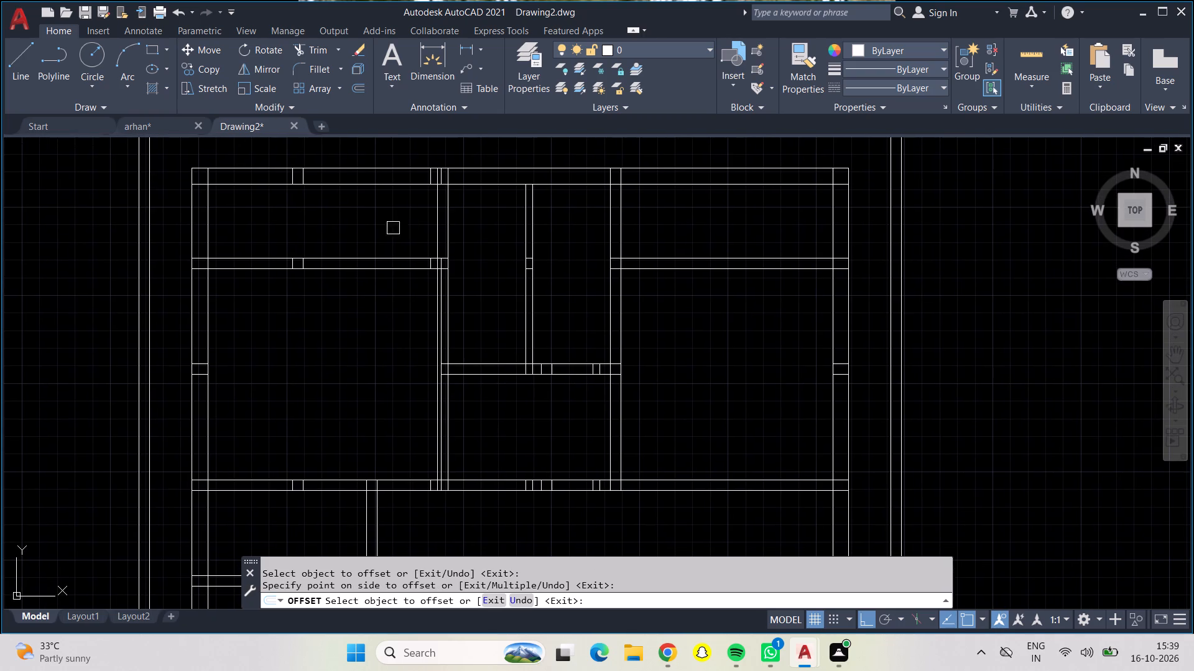
pyautogui.click(322, 52)
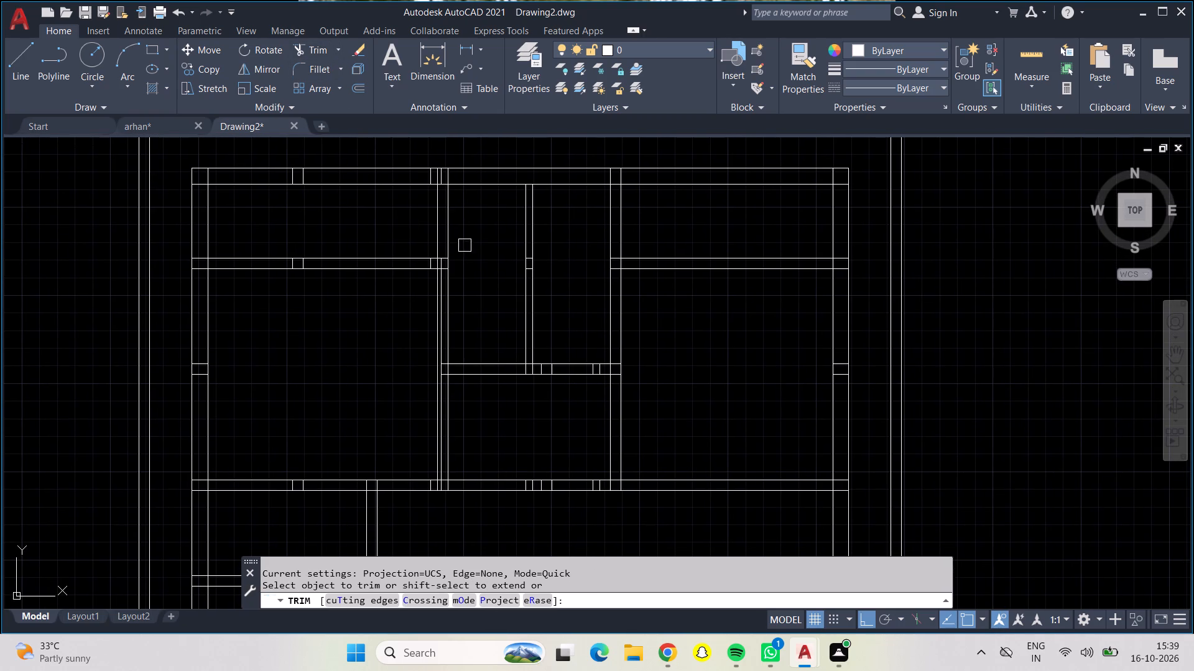
pyautogui.scroll(3, 448, 337)
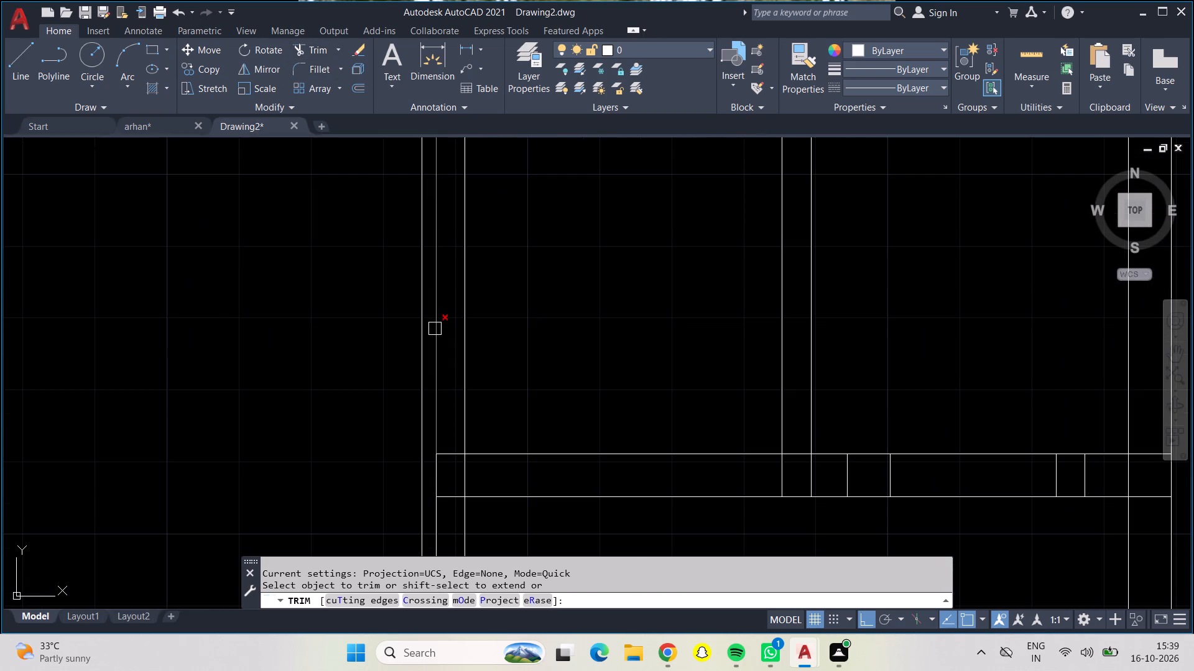
pyautogui.click(437, 327)
pyautogui.scroll(-1, 437, 327)
pyautogui.click(437, 327)
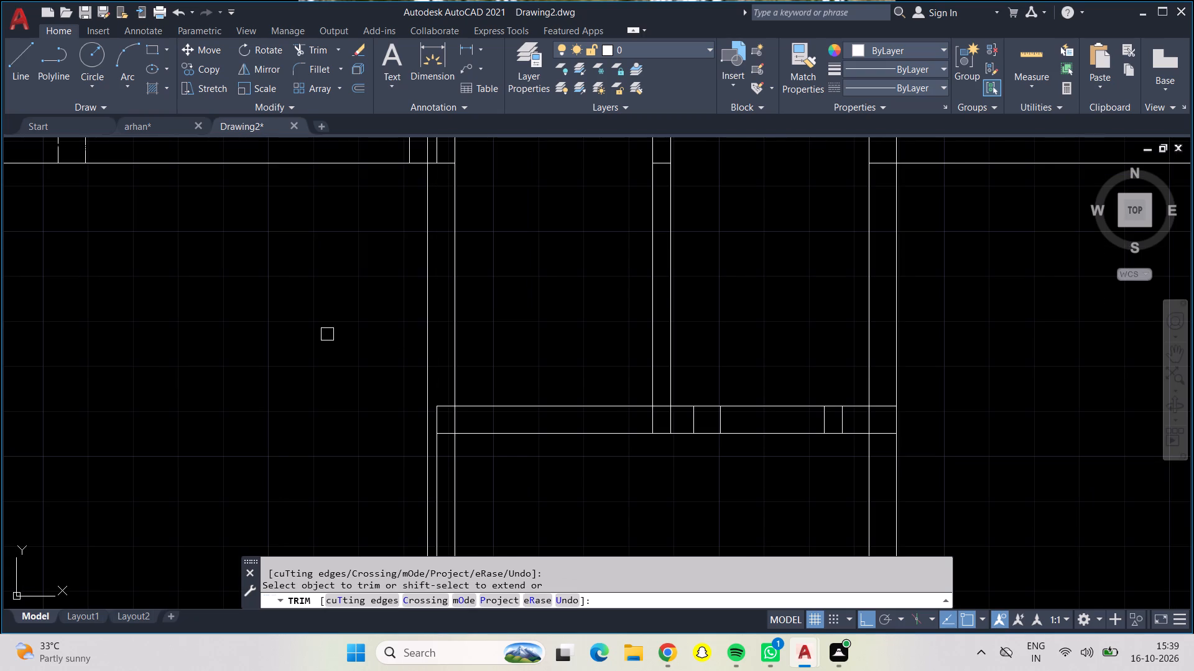
pyautogui.scroll(-1, 325, 334)
pyautogui.moveTo(325, 334); pyautogui.dragTo(309, 207, button='middle')
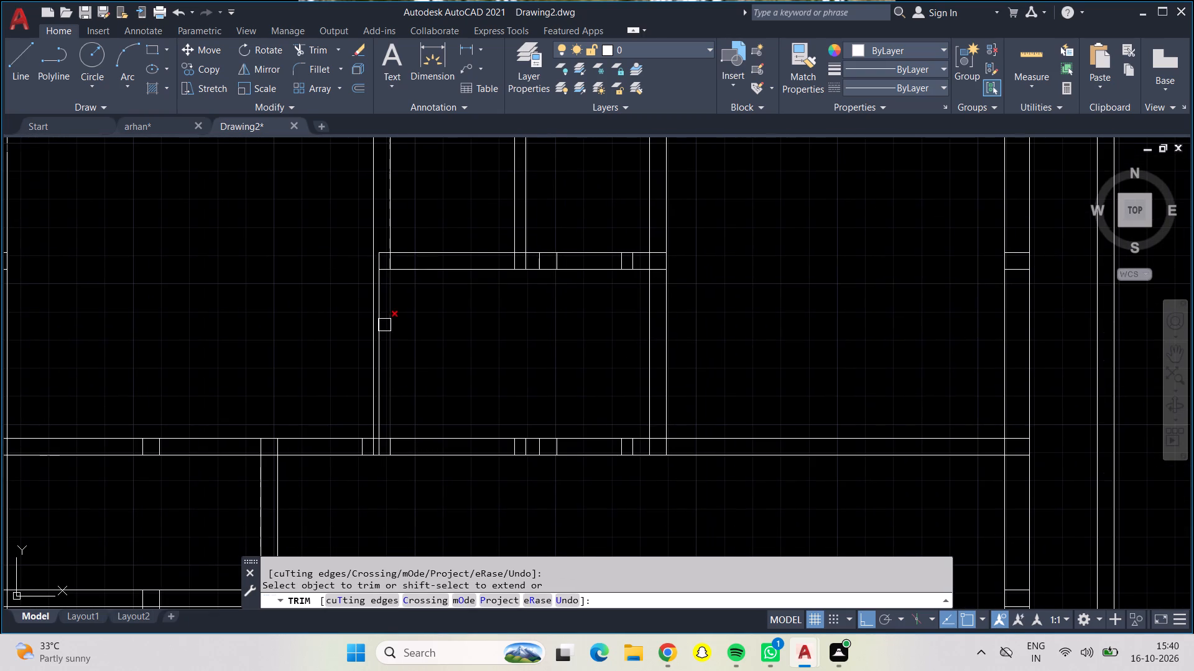
pyautogui.scroll(1, 384, 325)
pyautogui.click(375, 313)
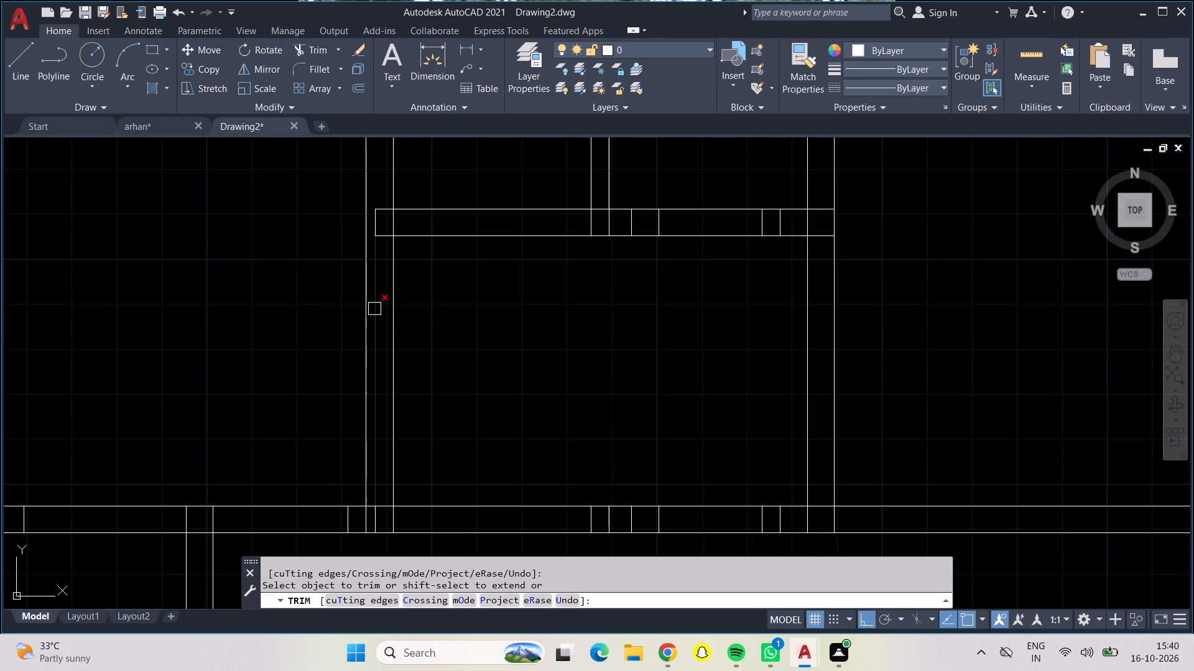
pyautogui.click(380, 310)
pyautogui.scroll(-1, 382, 250)
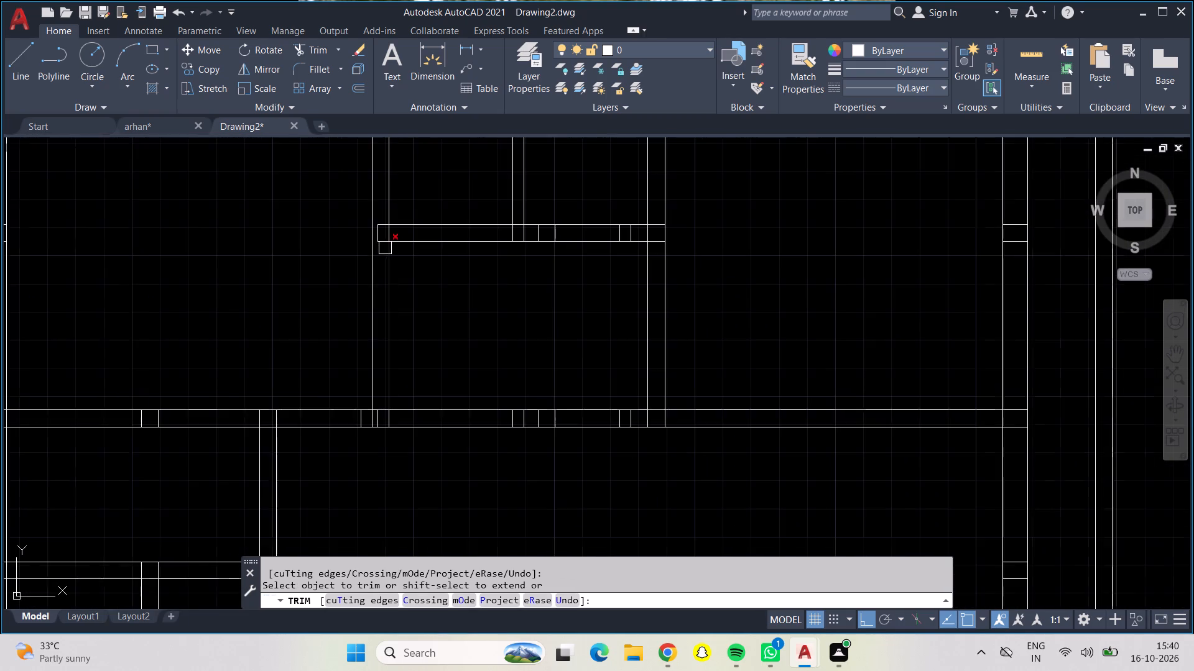
# Trim the vertical line pieces inside the short horizontal wall below the narrow rooms and open its junction with the right-hand partition.
pyautogui.scroll(-1, 386, 252)
pyautogui.moveTo(402, 284); pyautogui.dragTo(425, 356, button='middle')
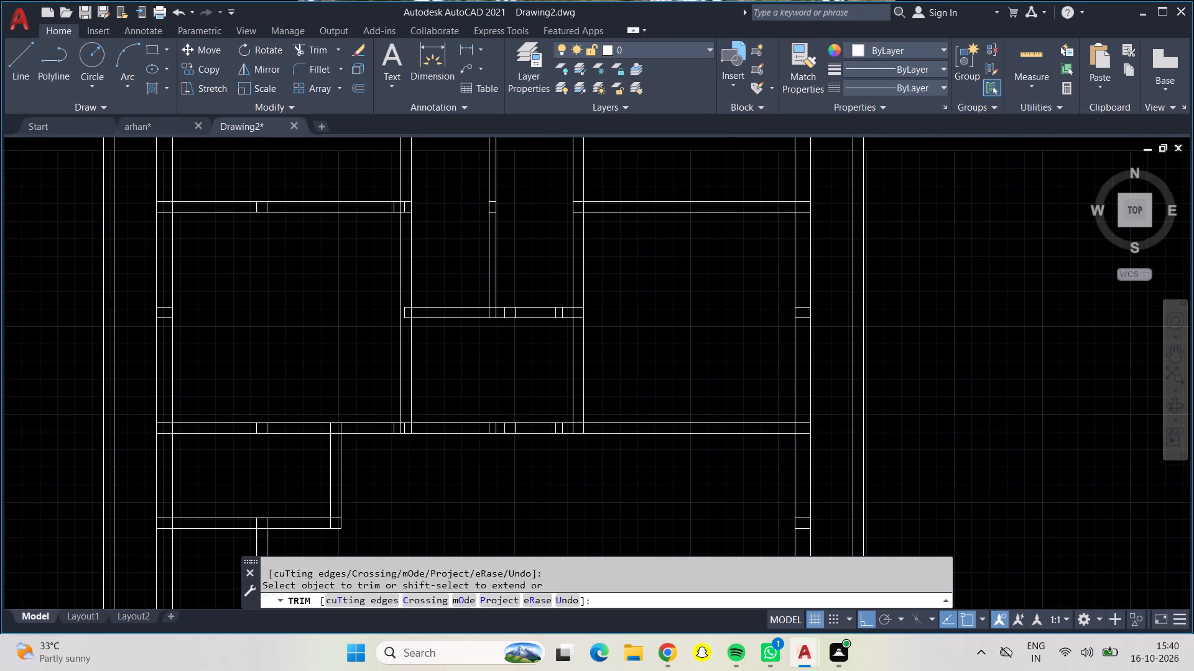
pyautogui.middleClick(425, 356)
pyautogui.scroll(4, 499, 314)
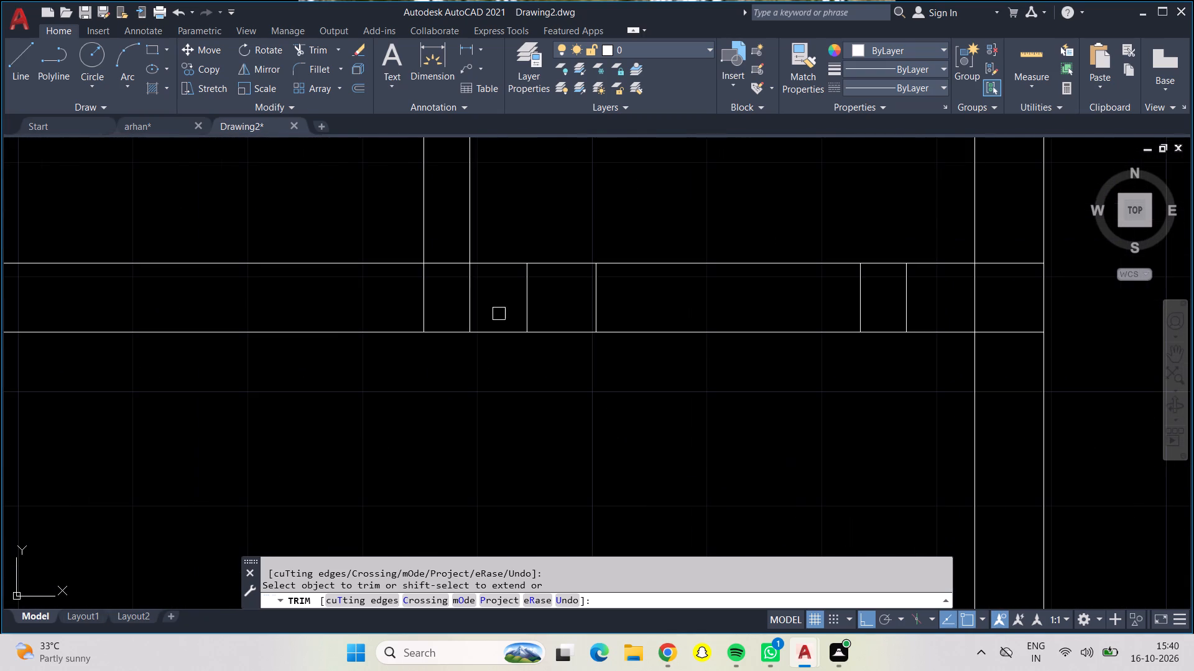
pyautogui.moveTo(374, 299); pyautogui.dragTo(435, 272)
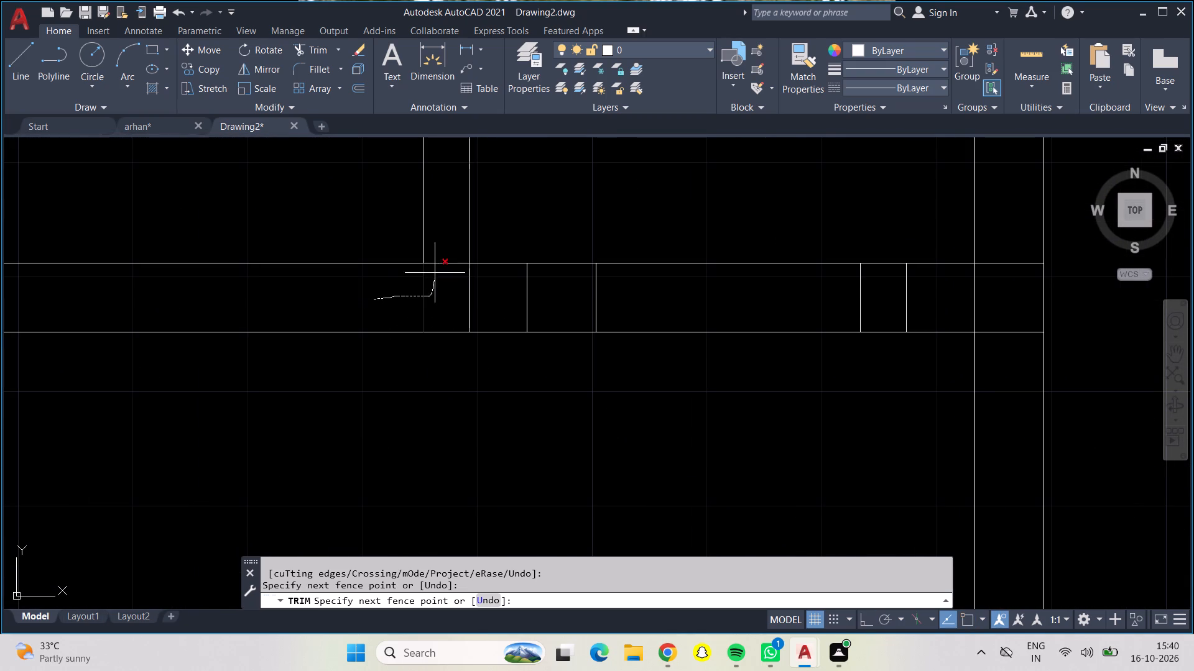
pyautogui.moveTo(435, 272); pyautogui.dragTo(683, 287)
pyautogui.moveTo(683, 287); pyautogui.dragTo(904, 300)
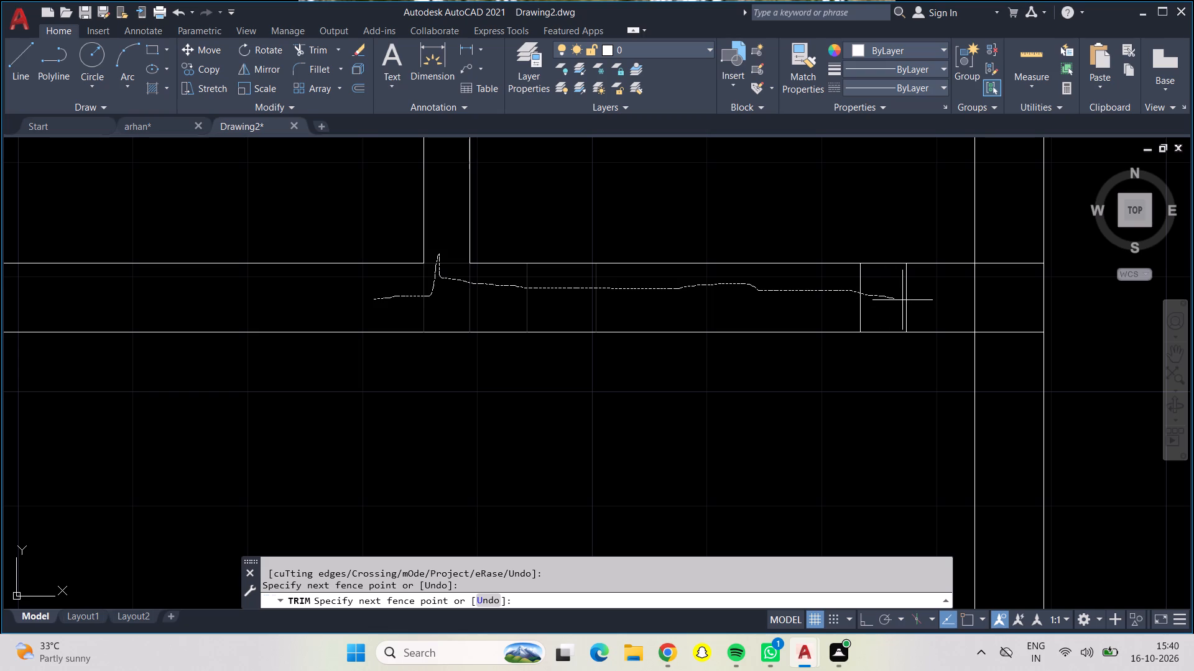
pyautogui.moveTo(904, 300); pyautogui.dragTo(922, 304)
pyautogui.moveTo(917, 306); pyautogui.dragTo(1005, 274)
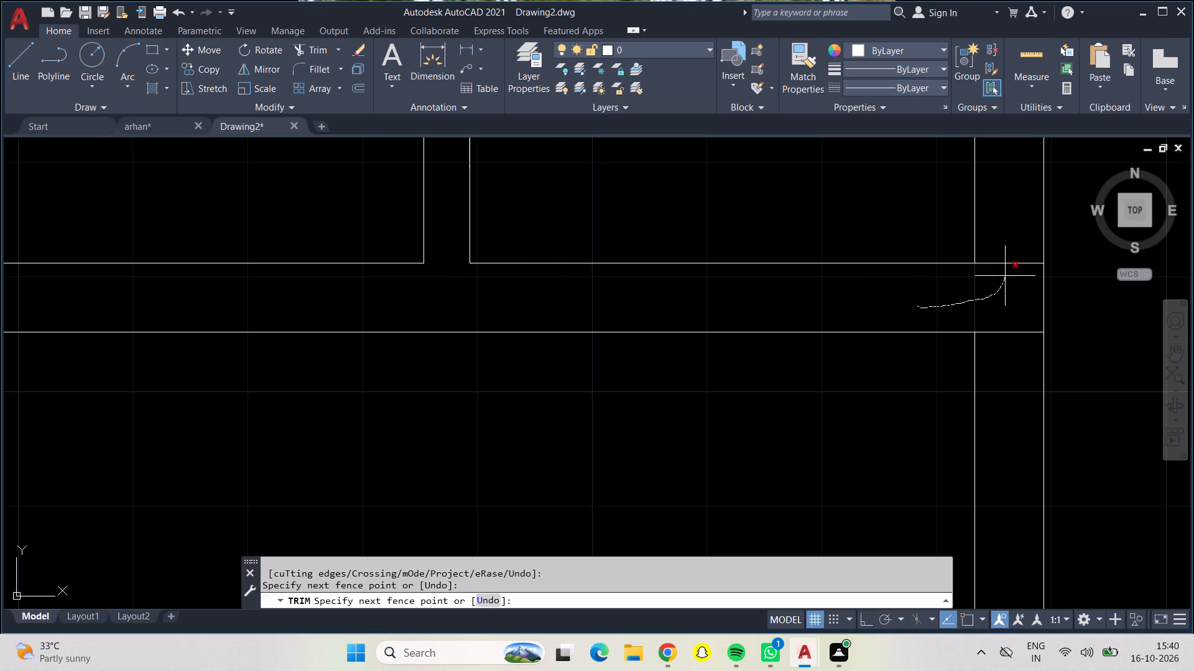
pyautogui.moveTo(1005, 274); pyautogui.dragTo(1014, 366)
pyautogui.scroll(-3, 994, 345)
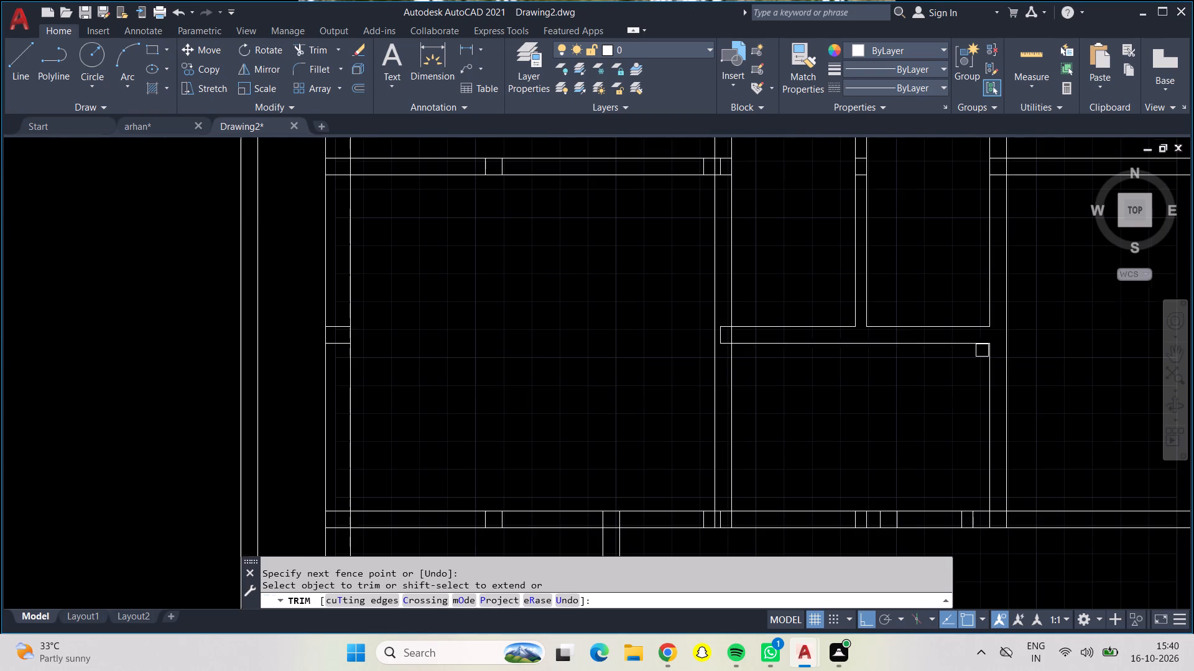
# Trim the overlapping line ends where the short horizontal wall below the narrow rooms meets the left-hand partition, opening the junction.
pyautogui.scroll(3, 720, 337)
pyautogui.click(723, 319)
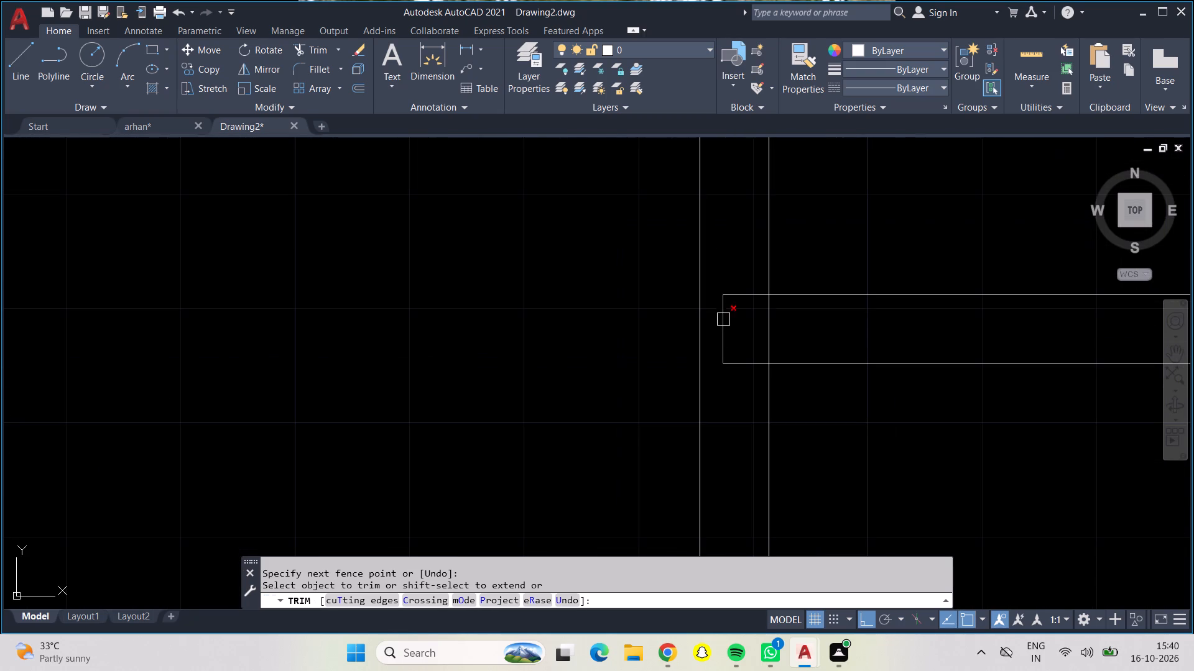
pyautogui.moveTo(726, 268); pyautogui.dragTo(744, 373)
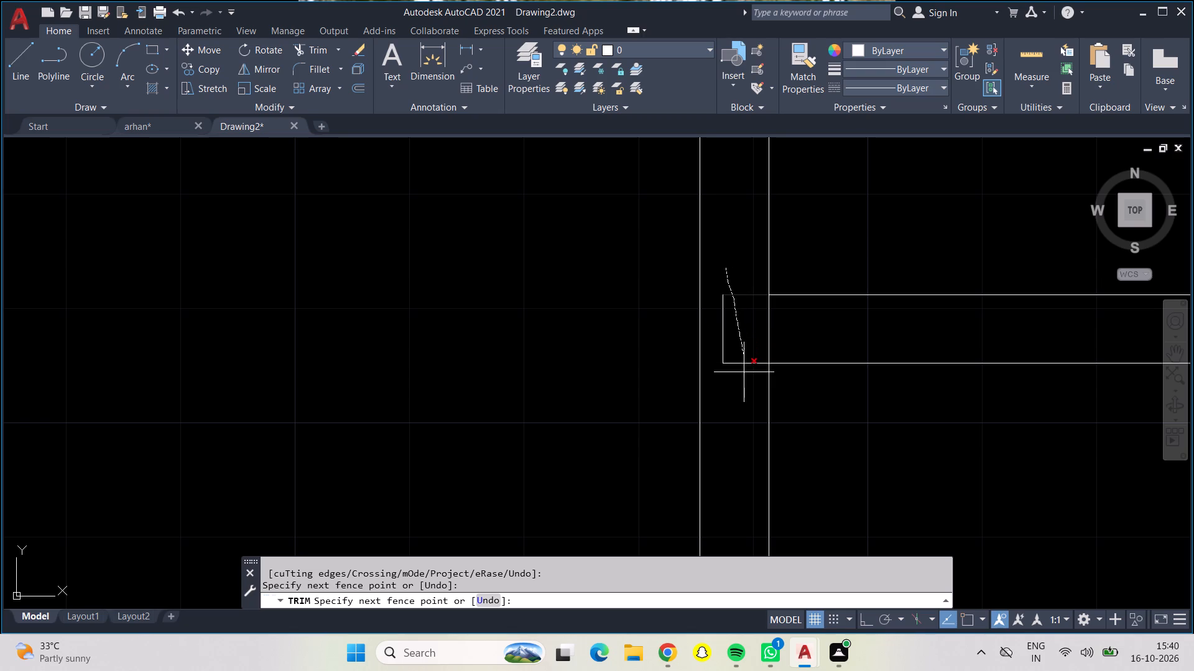
pyautogui.moveTo(744, 373); pyautogui.dragTo(784, 332)
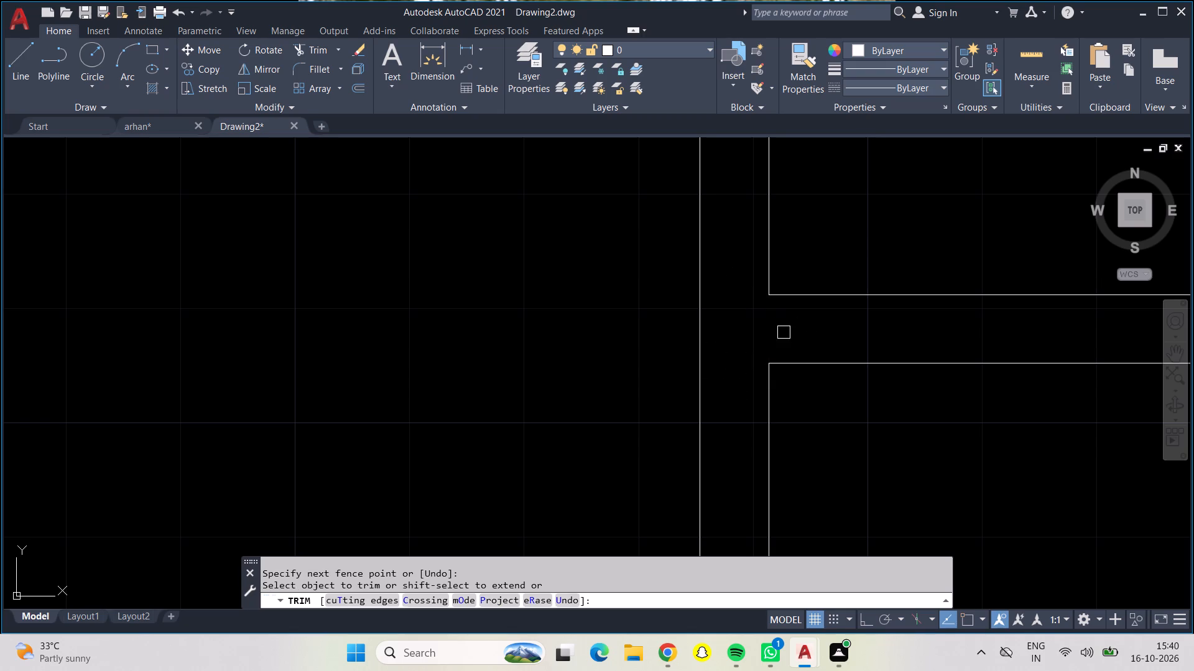
# Trim the stray vertical pieces inside the top outer wall above the upper-left room and open its junction with the room's right-hand partition.
pyautogui.scroll(-3, 777, 339)
pyautogui.moveTo(677, 348); pyautogui.dragTo(647, 588, button='middle')
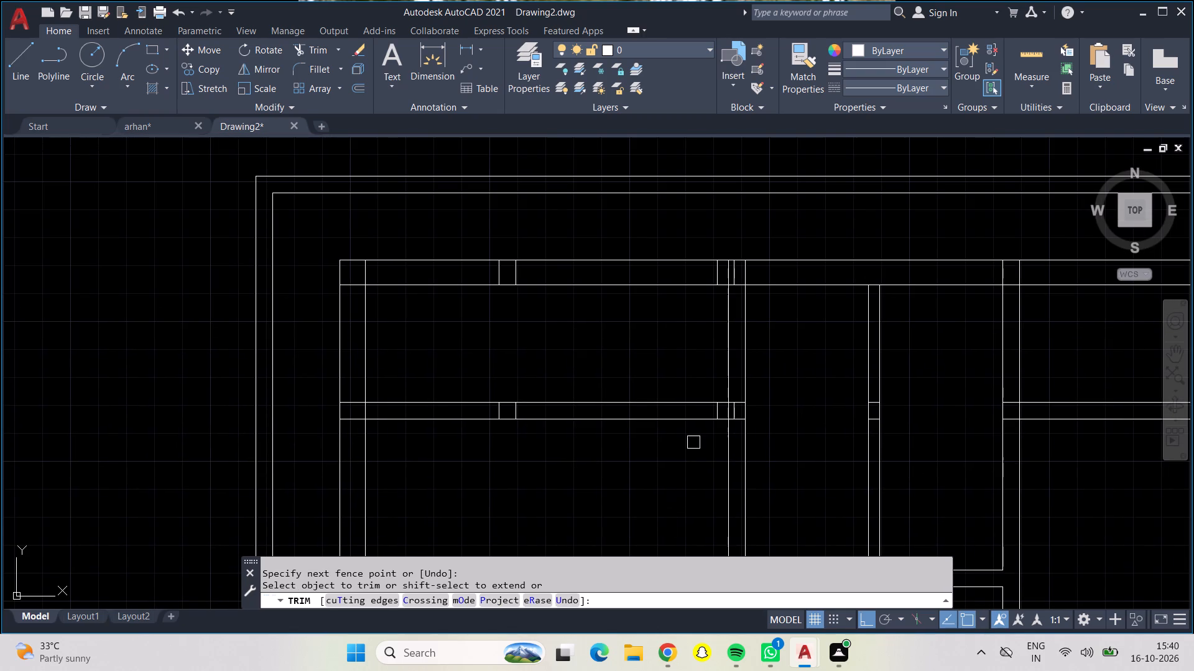
pyautogui.scroll(2, 718, 273)
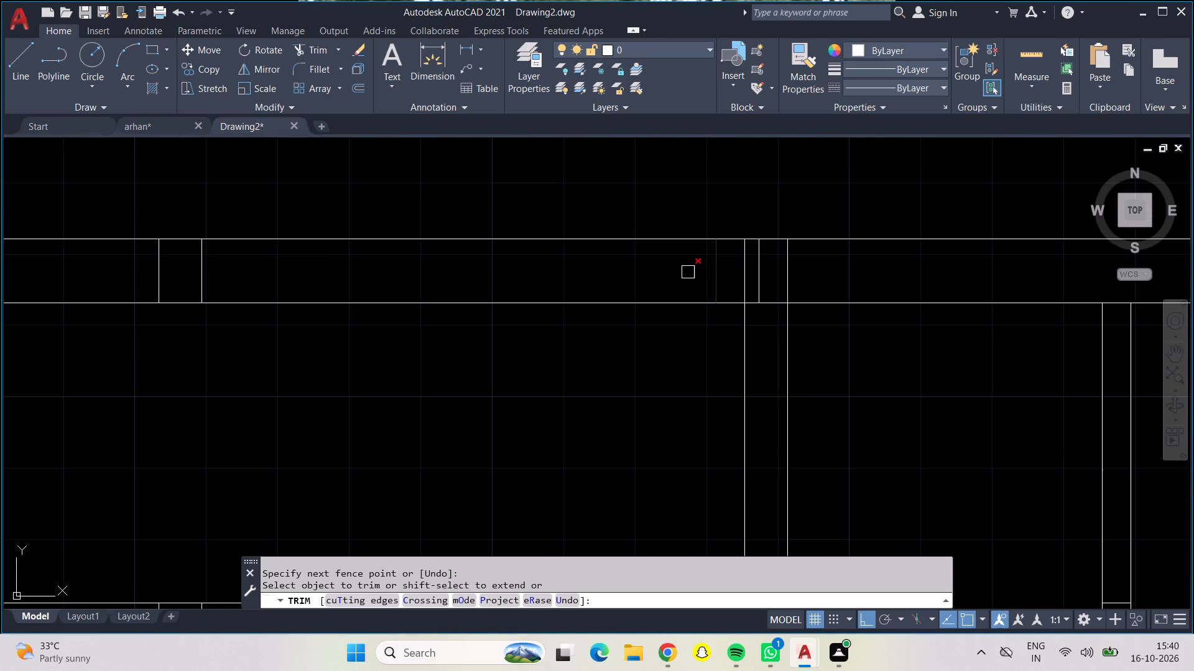
pyautogui.moveTo(683, 275); pyautogui.dragTo(774, 319)
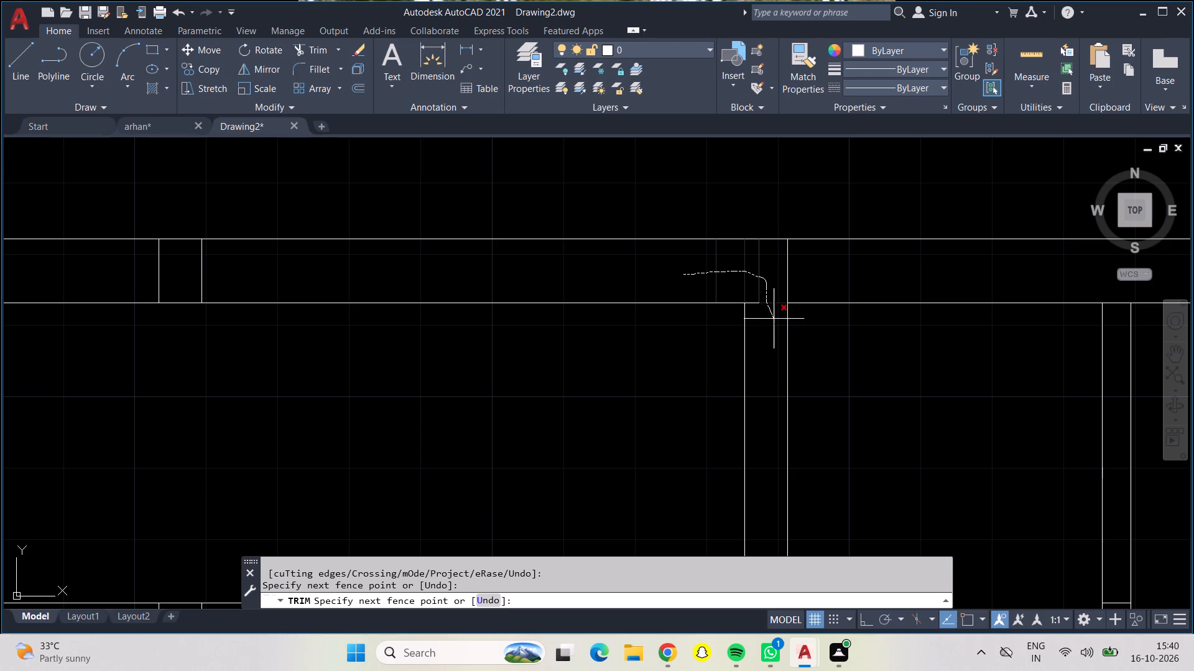
pyautogui.moveTo(774, 319); pyautogui.dragTo(832, 283)
pyautogui.scroll(-2, 763, 295)
pyautogui.scroll(3, 512, 294)
pyautogui.moveTo(517, 272); pyautogui.dragTo(655, 245)
# Trim the crossing inner wall lines at the upper-left corner of the house's outer wall.
pyautogui.scroll(-2, 624, 287)
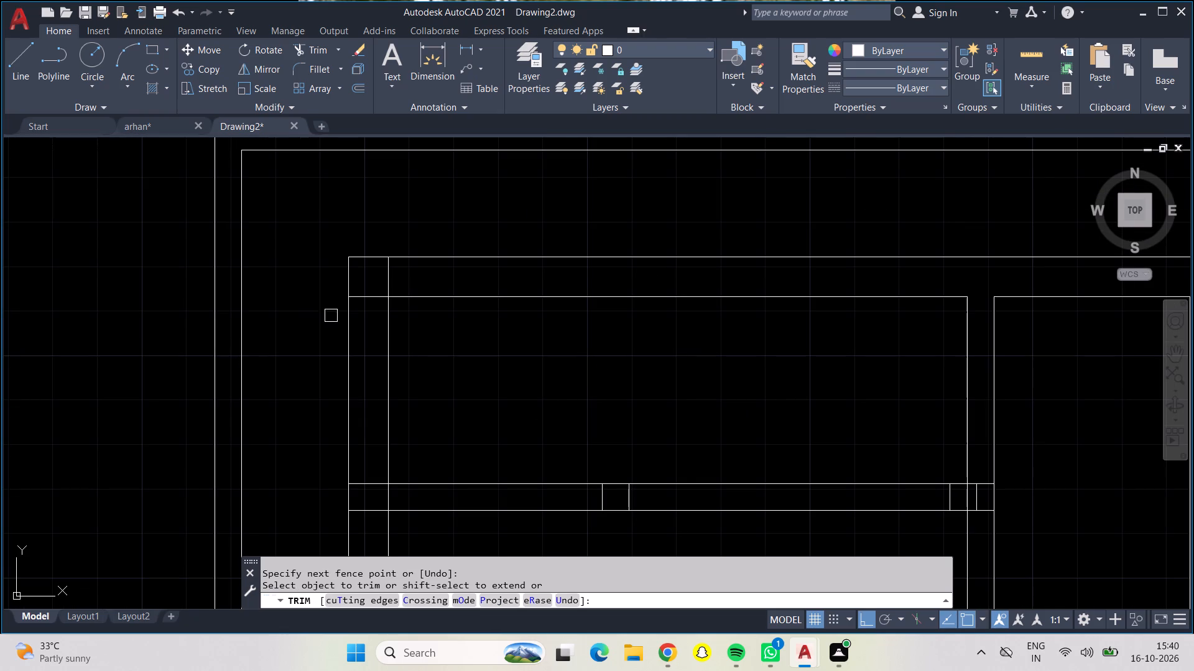
pyautogui.scroll(3, 366, 304)
pyautogui.moveTo(357, 245); pyautogui.dragTo(468, 231)
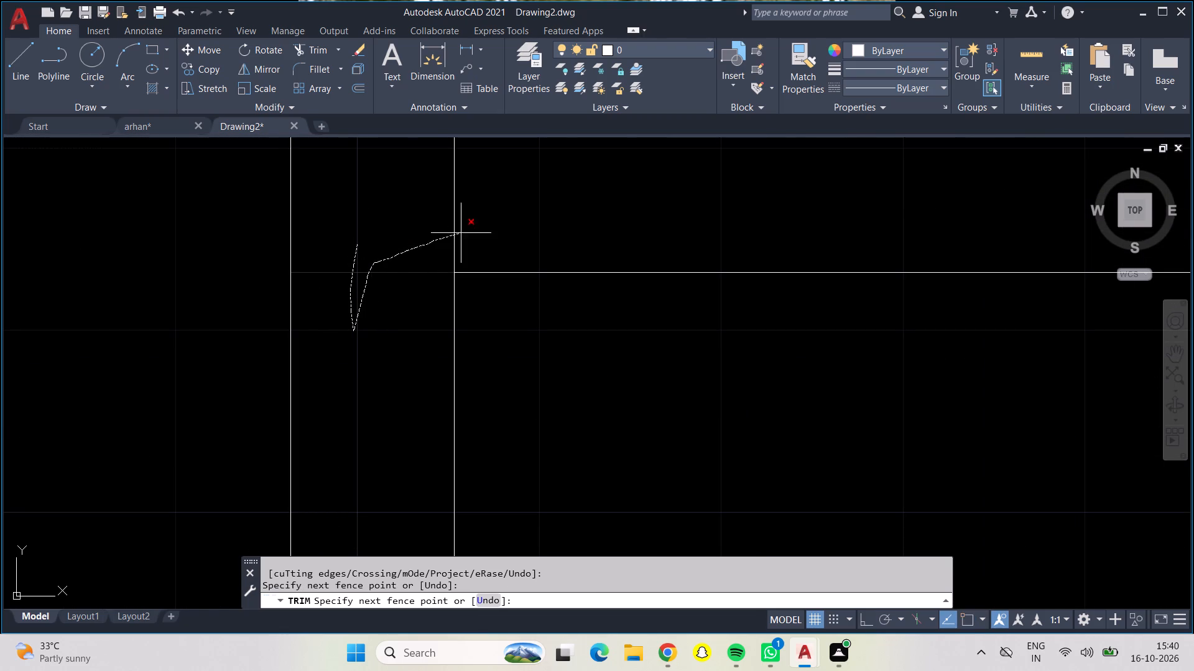
pyautogui.moveTo(468, 231); pyautogui.dragTo(506, 221)
# Trim the vertical pieces inside the horizontal wall below the upper-left room and open its junction with the partition beside the narrow rooms.
pyautogui.scroll(-2, 486, 258)
pyautogui.scroll(-1, 540, 380)
pyautogui.moveTo(528, 373); pyautogui.dragTo(470, 272, button='middle')
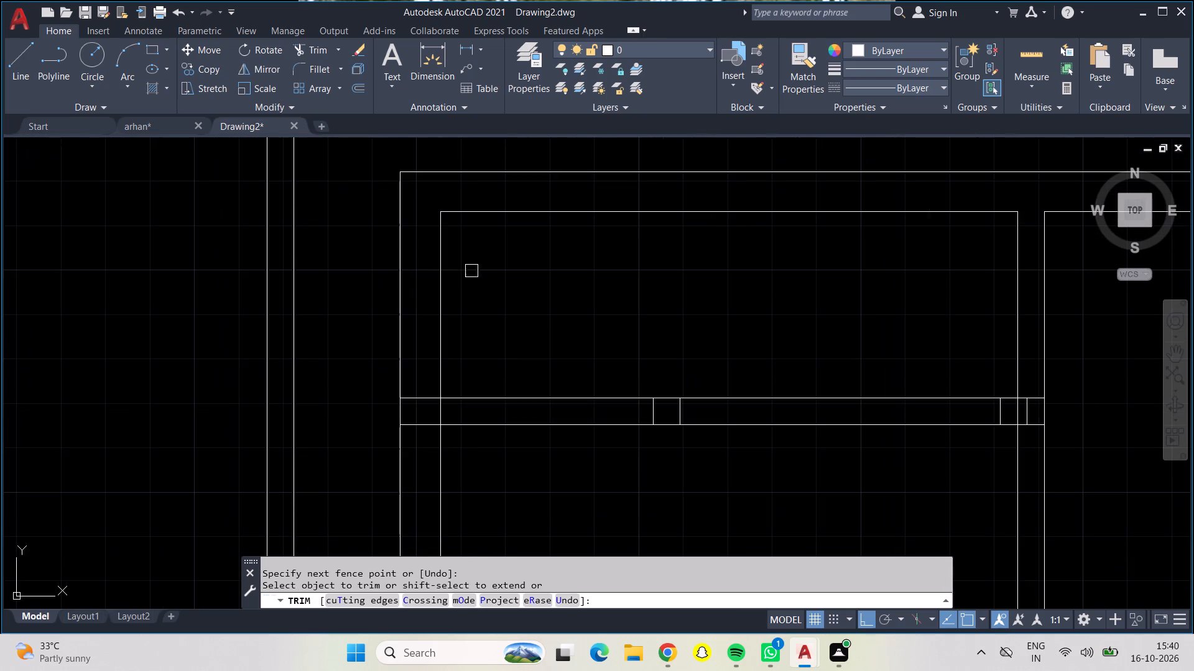
pyautogui.scroll(2, 680, 418)
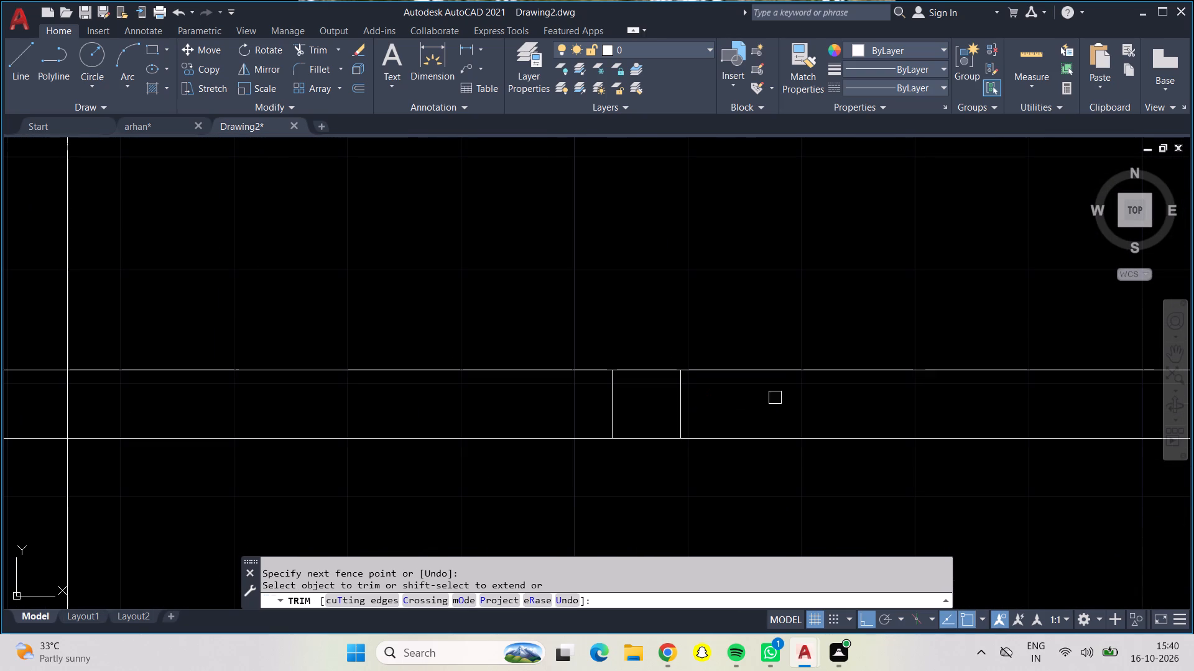
pyautogui.moveTo(770, 398); pyautogui.dragTo(573, 424)
pyautogui.scroll(-2, 573, 424)
pyautogui.moveTo(671, 493); pyautogui.dragTo(134, 477, button='middle')
pyautogui.scroll(3, 397, 396)
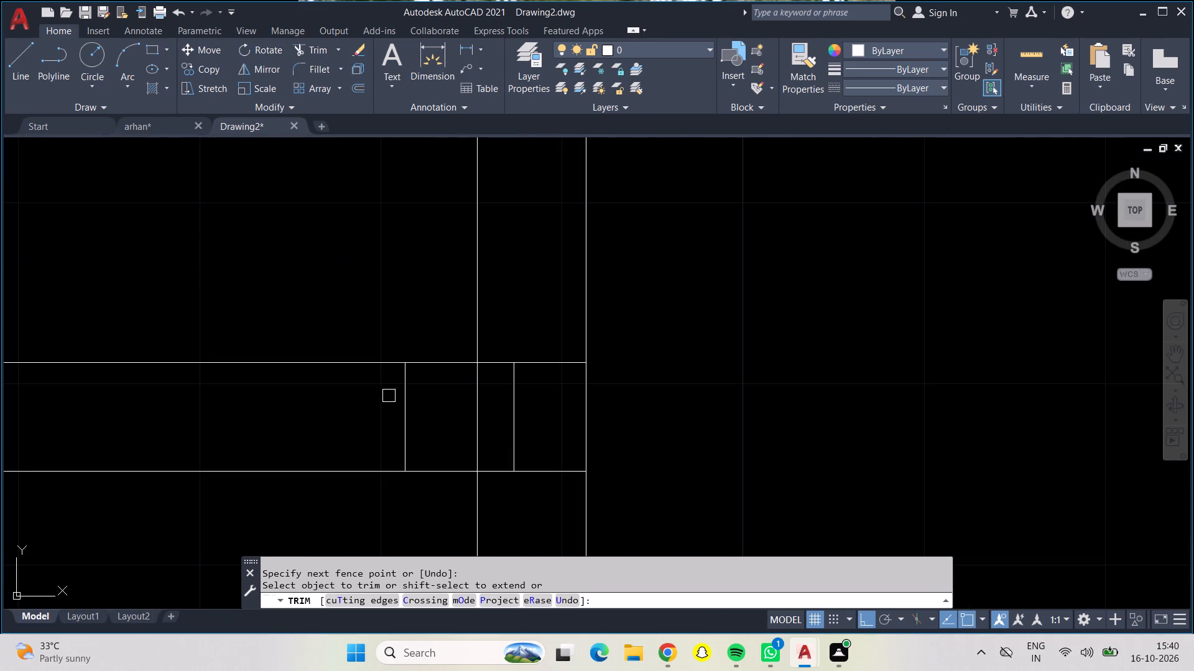
pyautogui.moveTo(372, 397); pyautogui.dragTo(512, 416)
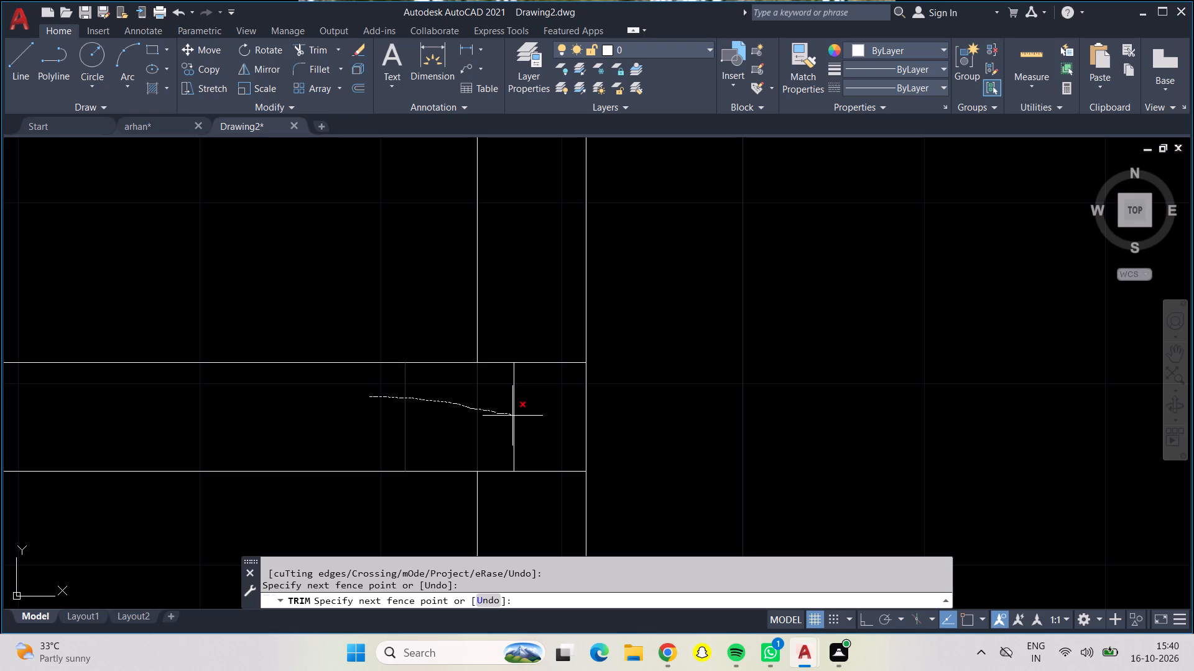
pyautogui.moveTo(512, 416); pyautogui.dragTo(502, 474)
pyautogui.moveTo(502, 474); pyautogui.dragTo(492, 352)
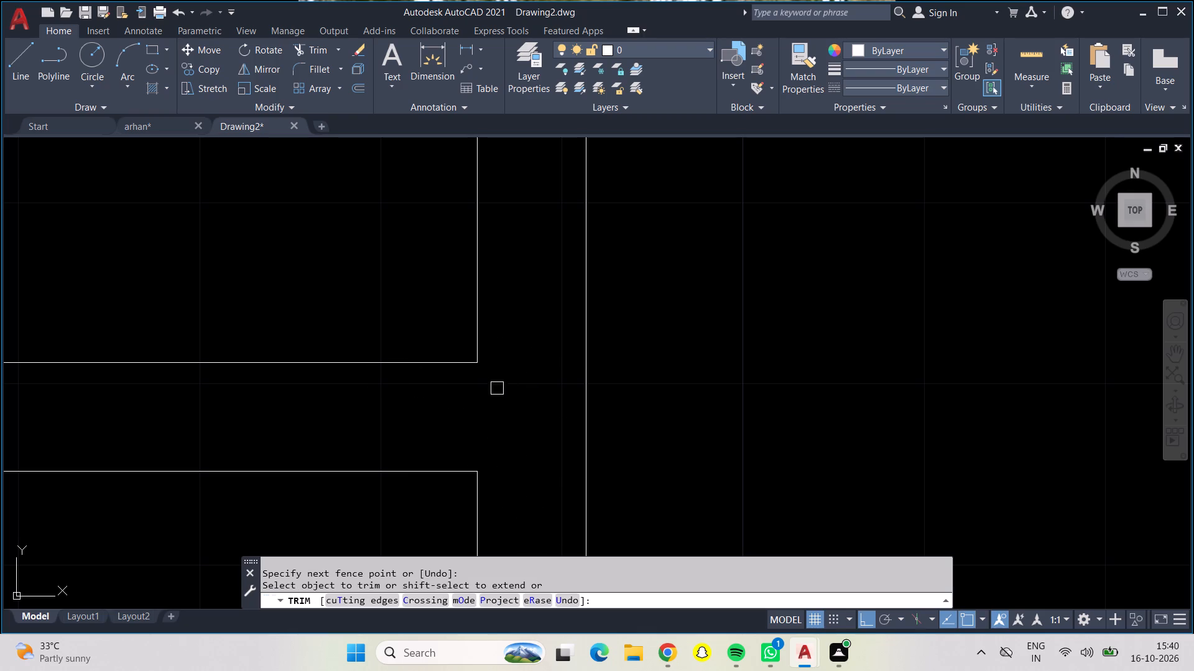
# Trim the crossing lines where the horizontal wall below the upper-left room meets the left outer wall.
pyautogui.scroll(-3, 497, 401)
pyautogui.moveTo(343, 489); pyautogui.dragTo(444, 475, button='middle')
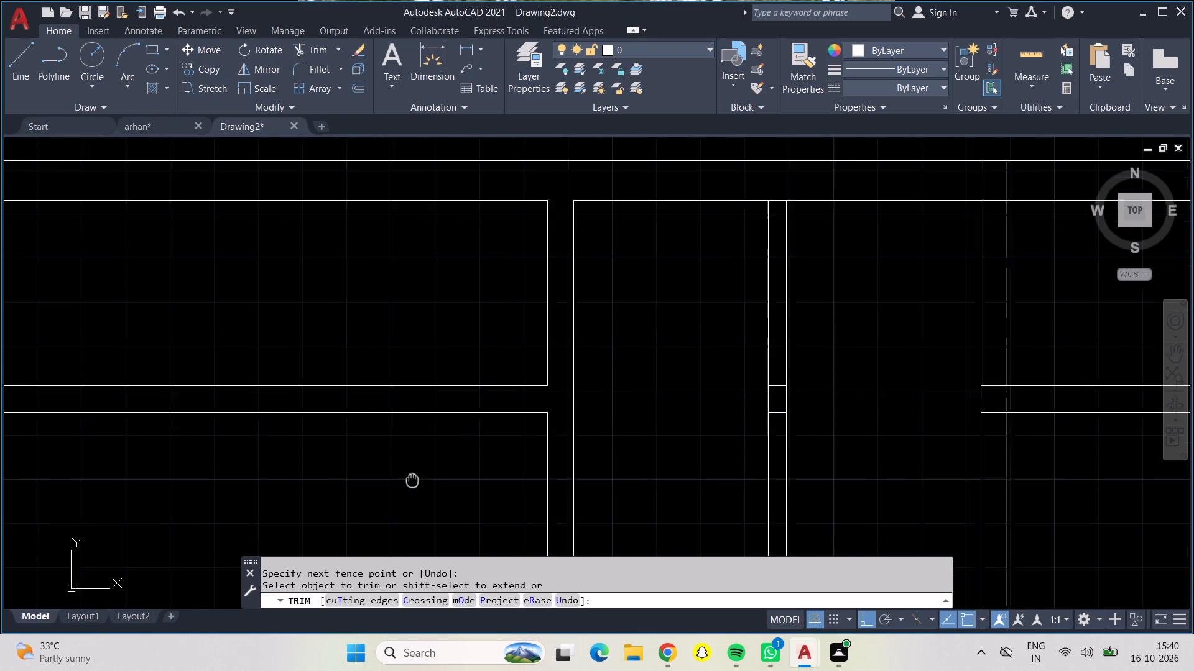
pyautogui.moveTo(444, 475); pyautogui.dragTo(581, 436, button='middle')
pyautogui.scroll(4, 132, 349)
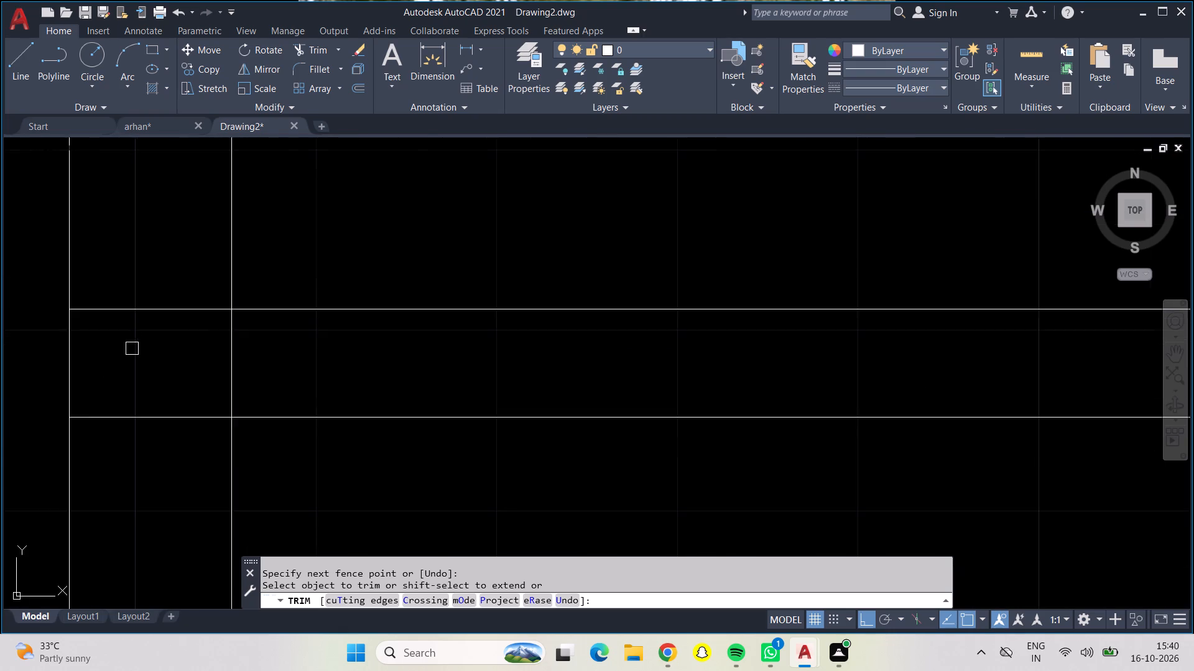
pyautogui.moveTo(130, 251); pyautogui.dragTo(315, 349)
# Trim the two short crosspieces inside the partition between the two narrow middle rooms.
pyautogui.scroll(-4, 315, 349)
pyautogui.scroll(-1, 371, 426)
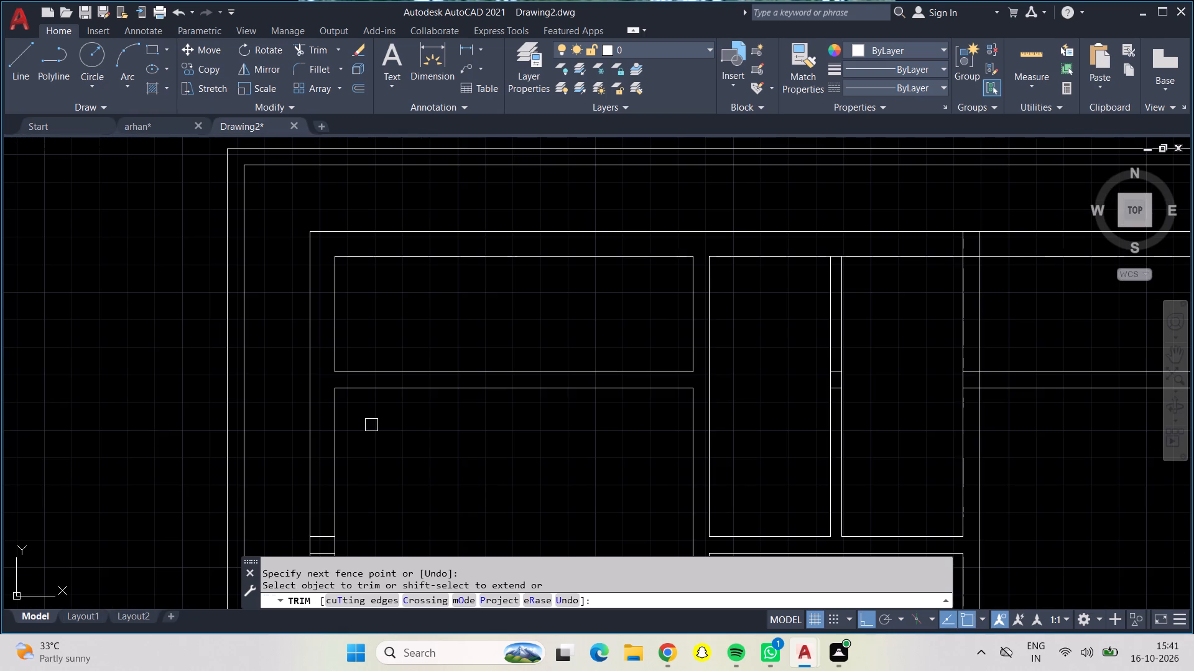
pyautogui.moveTo(371, 425); pyautogui.dragTo(317, 335, button='middle')
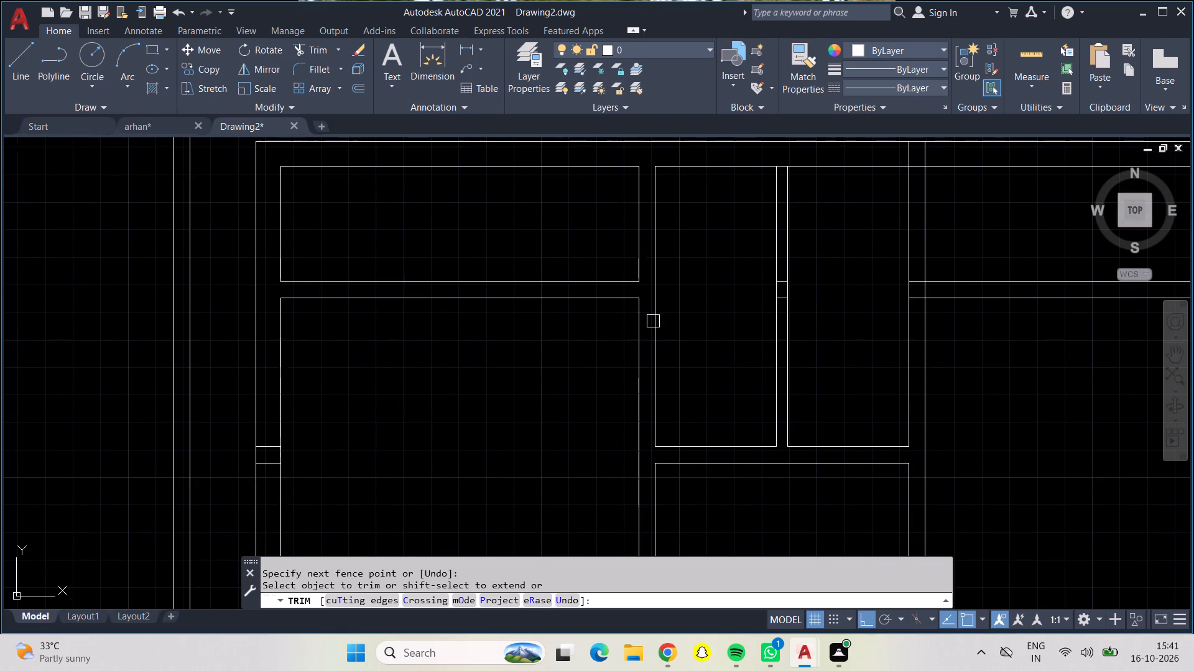
pyautogui.scroll(3, 789, 281)
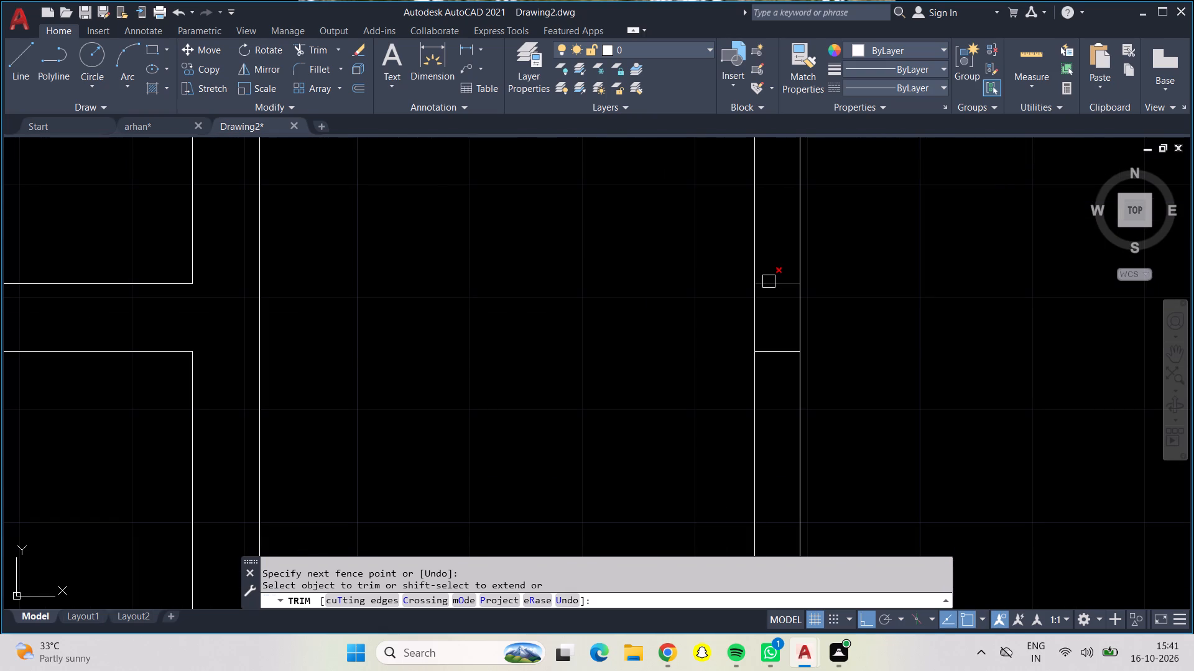
pyautogui.click(770, 277)
pyautogui.moveTo(775, 368); pyautogui.dragTo(777, 374)
# Open the junctions of the partition right of the narrow rooms with the upper-right room's lower wall and the top outer wall.
pyautogui.scroll(-2, 782, 391)
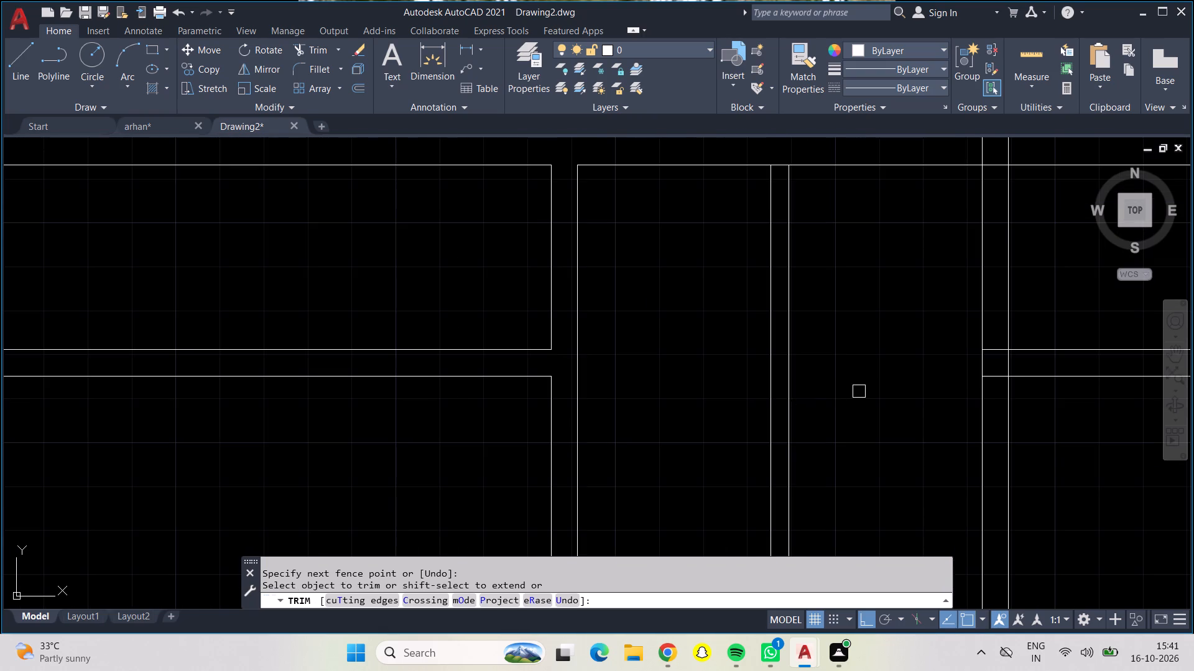
pyautogui.moveTo(879, 380); pyautogui.dragTo(368, 400, button='middle')
pyautogui.scroll(2, 484, 385)
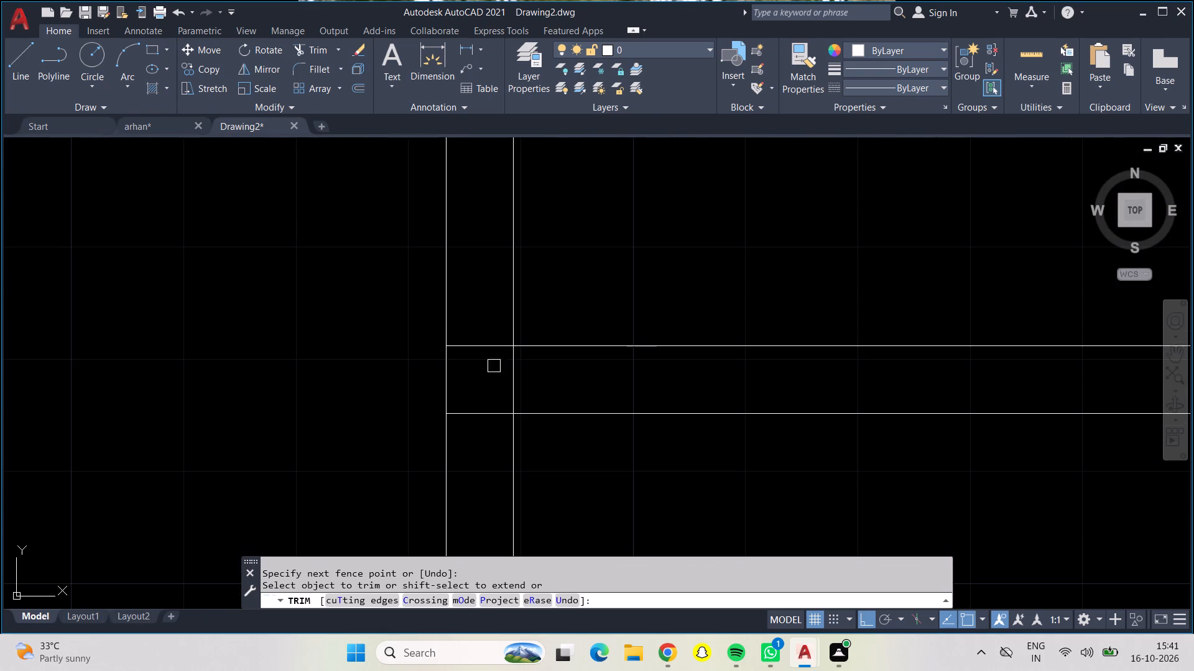
pyautogui.moveTo(492, 301); pyautogui.dragTo(533, 376)
pyautogui.scroll(-3, 534, 395)
pyautogui.scroll(-1, 524, 233)
pyautogui.scroll(2, 524, 233)
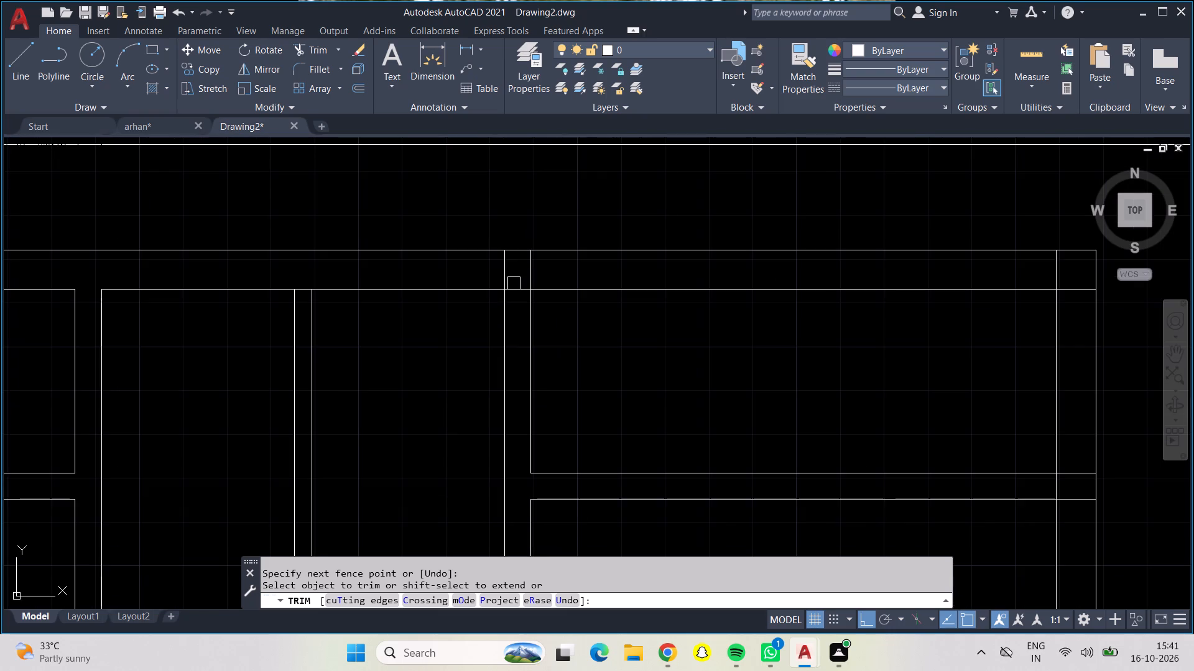
pyautogui.scroll(1, 514, 283)
pyautogui.moveTo(485, 252); pyautogui.dragTo(537, 271)
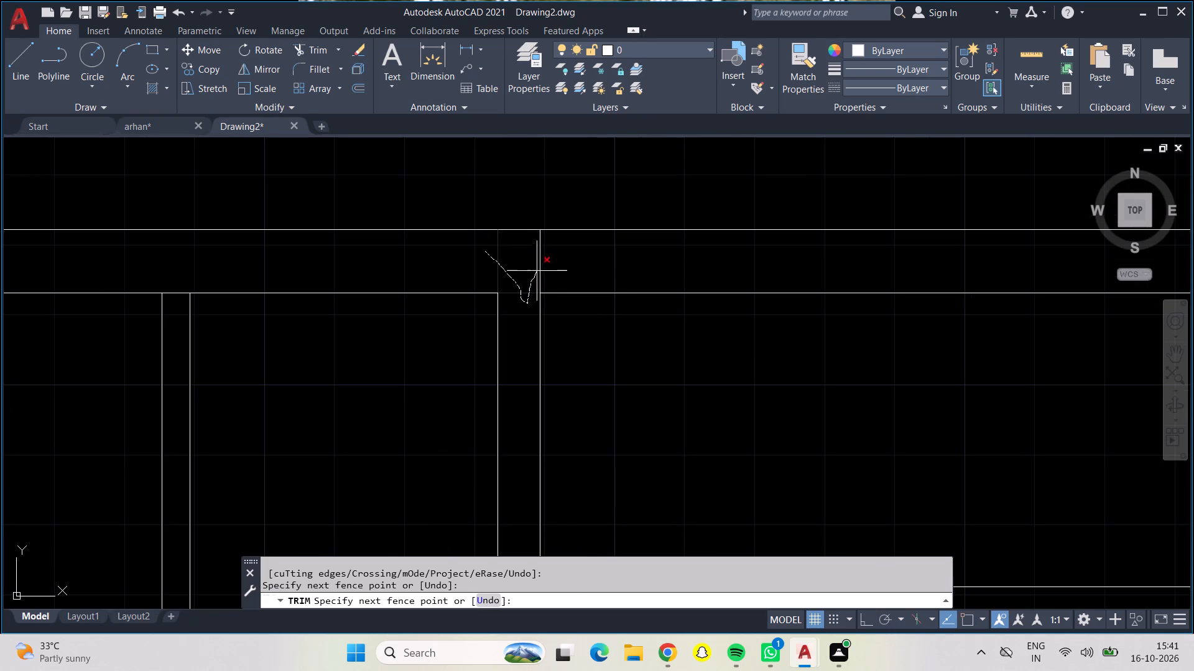
pyautogui.moveTo(537, 271); pyautogui.dragTo(541, 268)
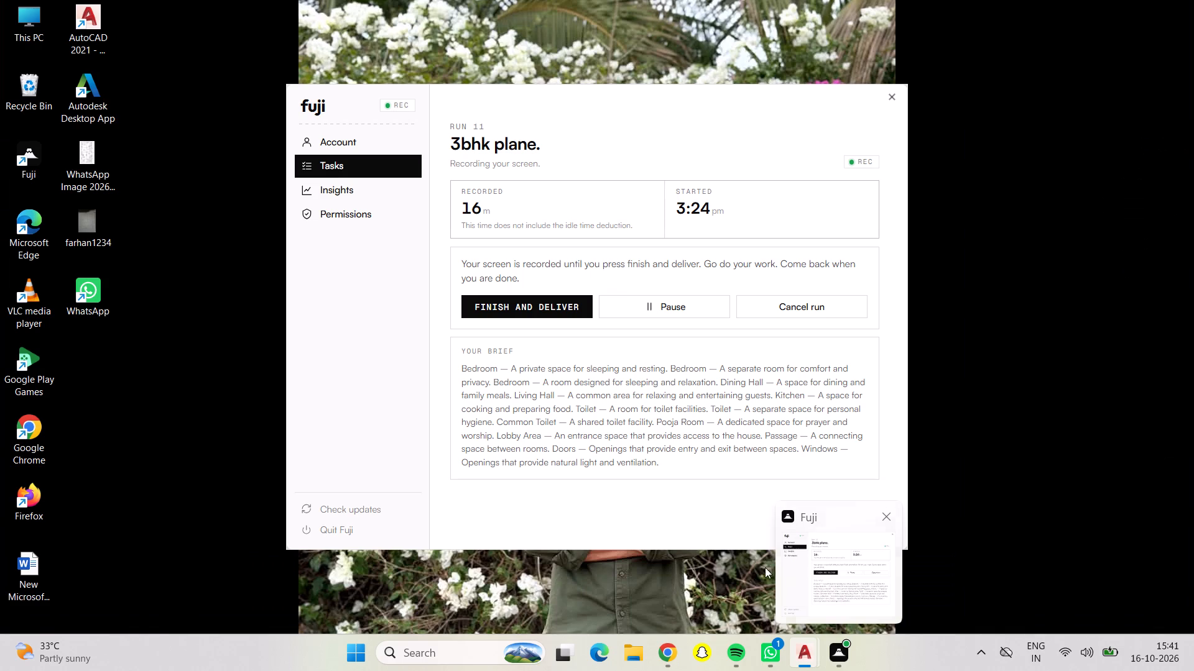
# Trim the crossing lines where the right outer wall meets the upper-right room's lower wall and the top outer wall.
pyautogui.scroll(-2, 562, 437)
pyautogui.moveTo(610, 421); pyautogui.dragTo(608, 420, button='middle')
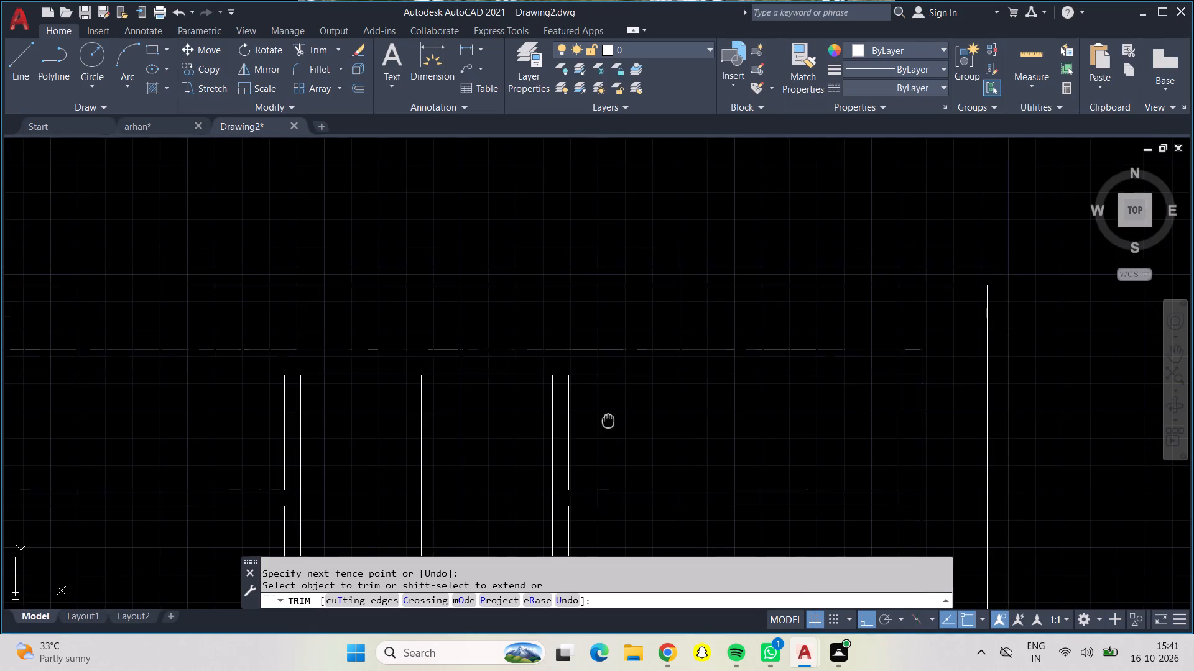
pyautogui.moveTo(608, 420); pyautogui.dragTo(432, 306, button='middle')
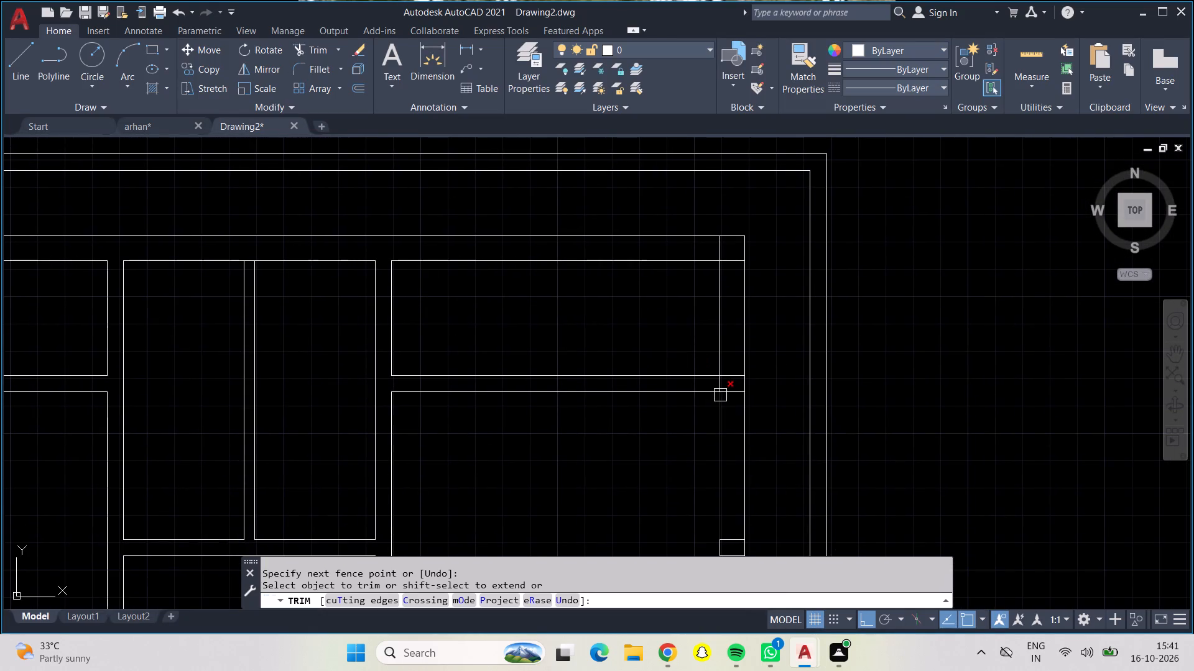
pyautogui.scroll(3, 711, 388)
pyautogui.moveTo(734, 393); pyautogui.dragTo(805, 426)
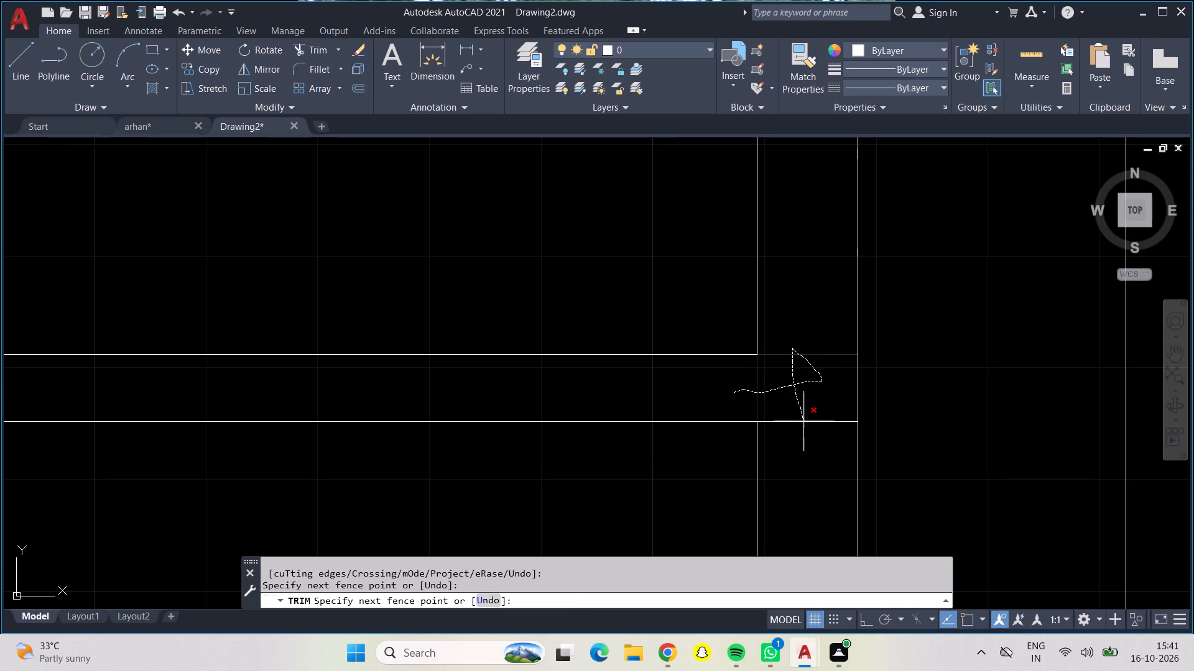
pyautogui.moveTo(805, 426); pyautogui.dragTo(820, 455)
pyautogui.scroll(-1, 682, 275)
pyautogui.moveTo(682, 275); pyautogui.dragTo(627, 578, button='middle')
pyautogui.moveTo(659, 306); pyautogui.dragTo(662, 304)
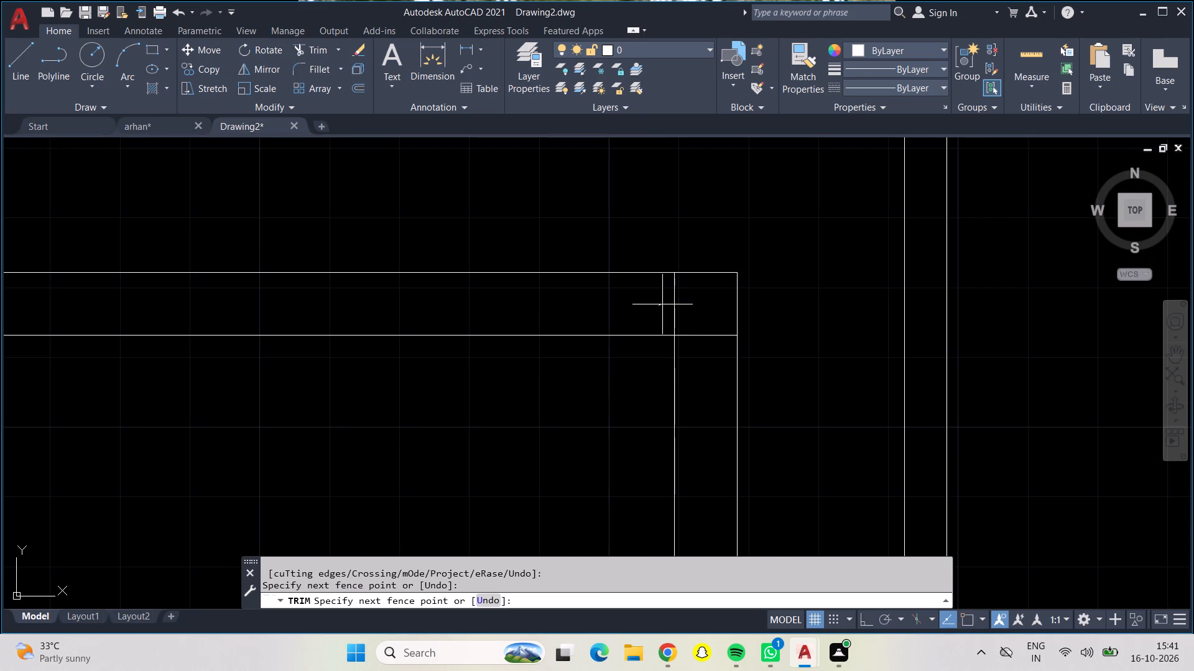
pyautogui.moveTo(662, 304); pyautogui.dragTo(701, 363)
# Trim the top wall's inner line across the end of the partition between the two narrow rooms.
pyautogui.scroll(-3, 545, 390)
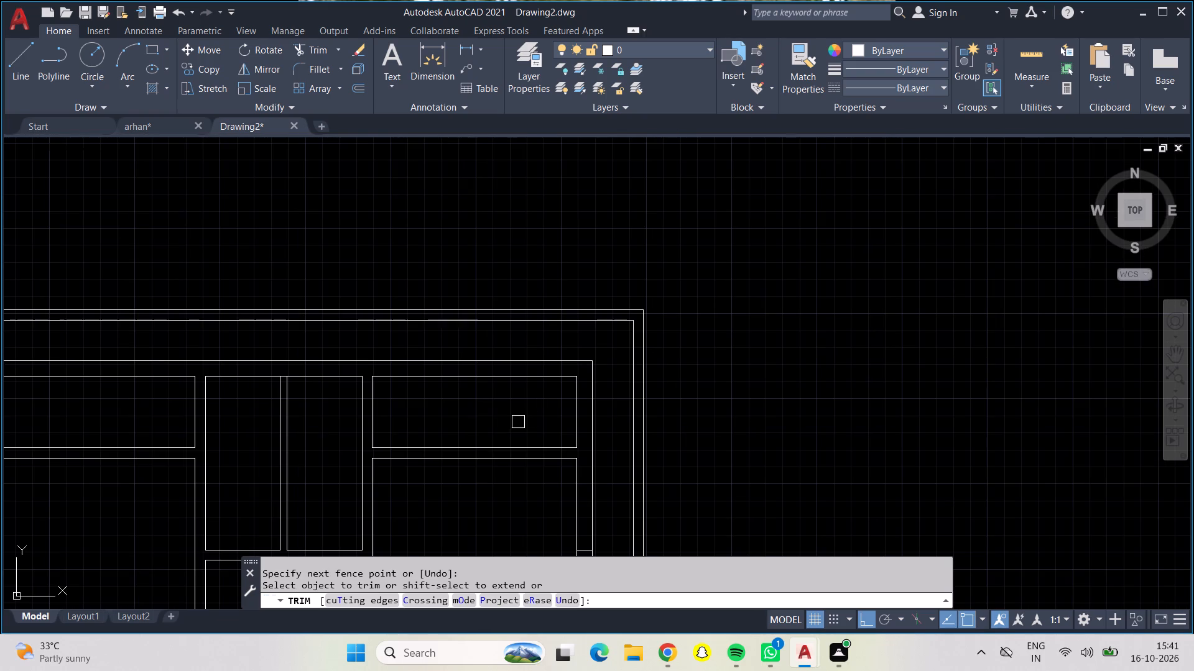
pyautogui.scroll(5, 276, 381)
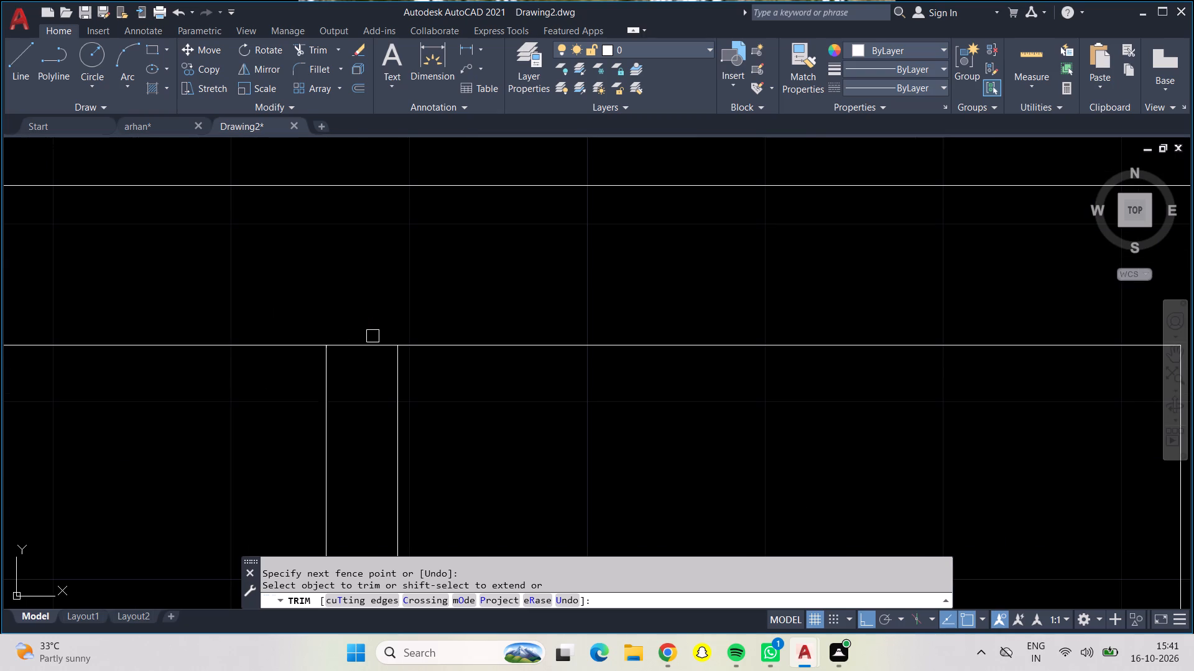
pyautogui.click(364, 345)
# Trim both lines of the lower horizontal wall across the passage opening beneath the two narrow middle rooms.
pyautogui.scroll(-5, 358, 357)
pyautogui.moveTo(324, 434); pyautogui.dragTo(333, 222, button='middle')
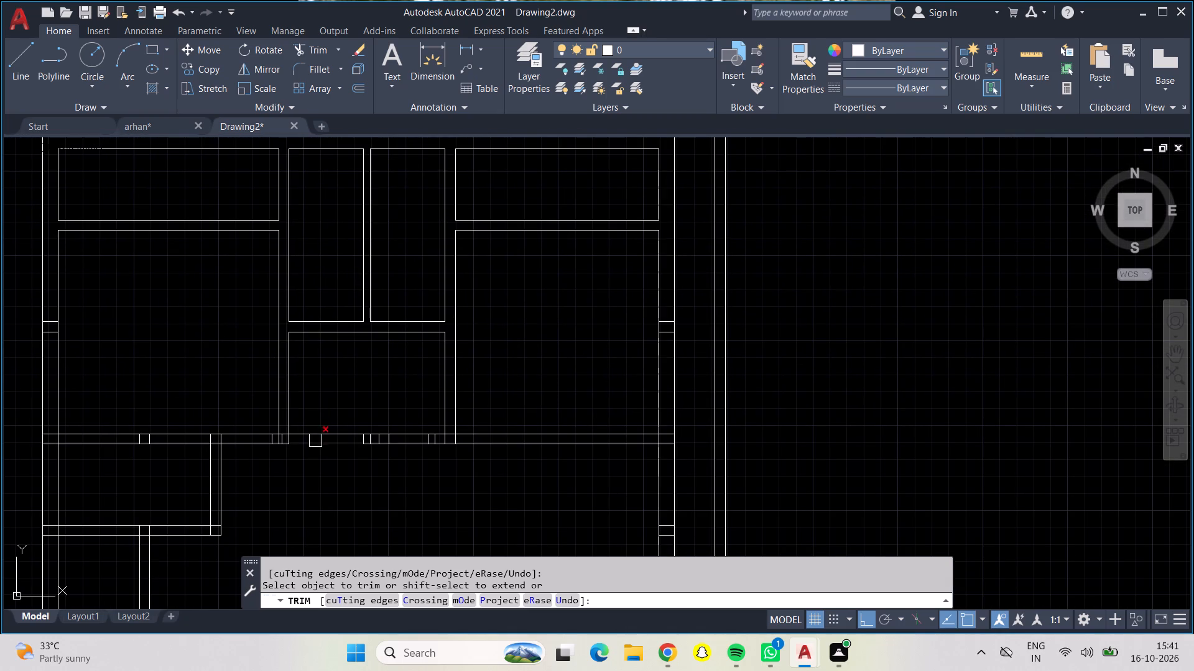
pyautogui.scroll(1, 318, 443)
pyautogui.moveTo(331, 404); pyautogui.dragTo(327, 442)
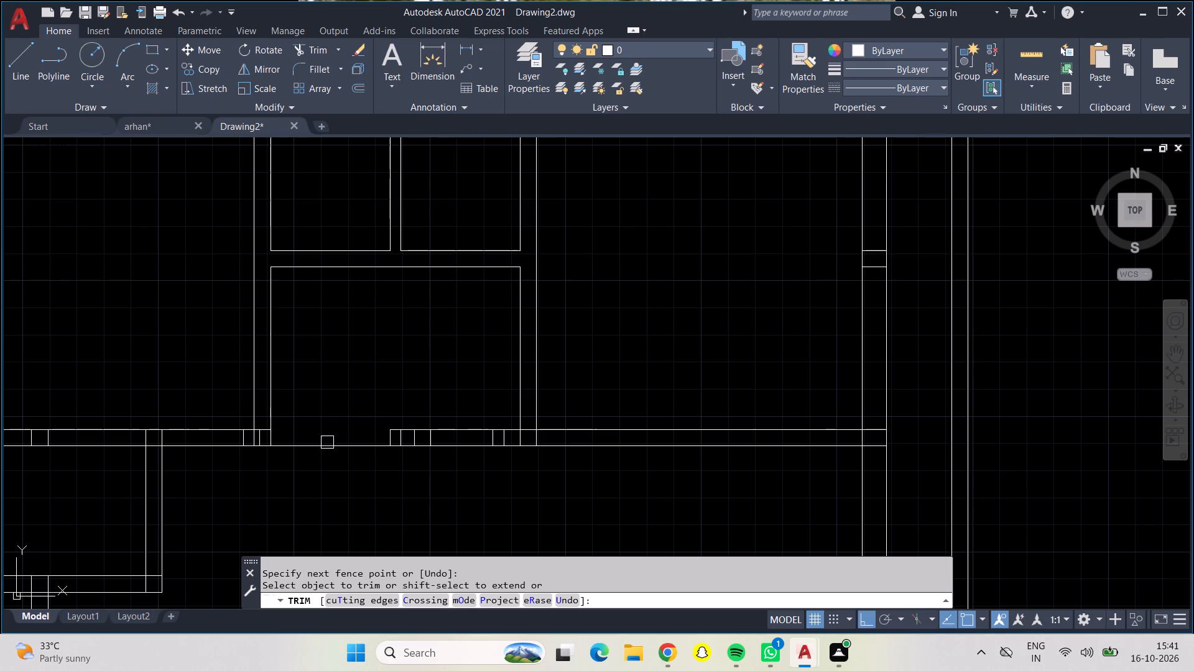
pyautogui.click(328, 447)
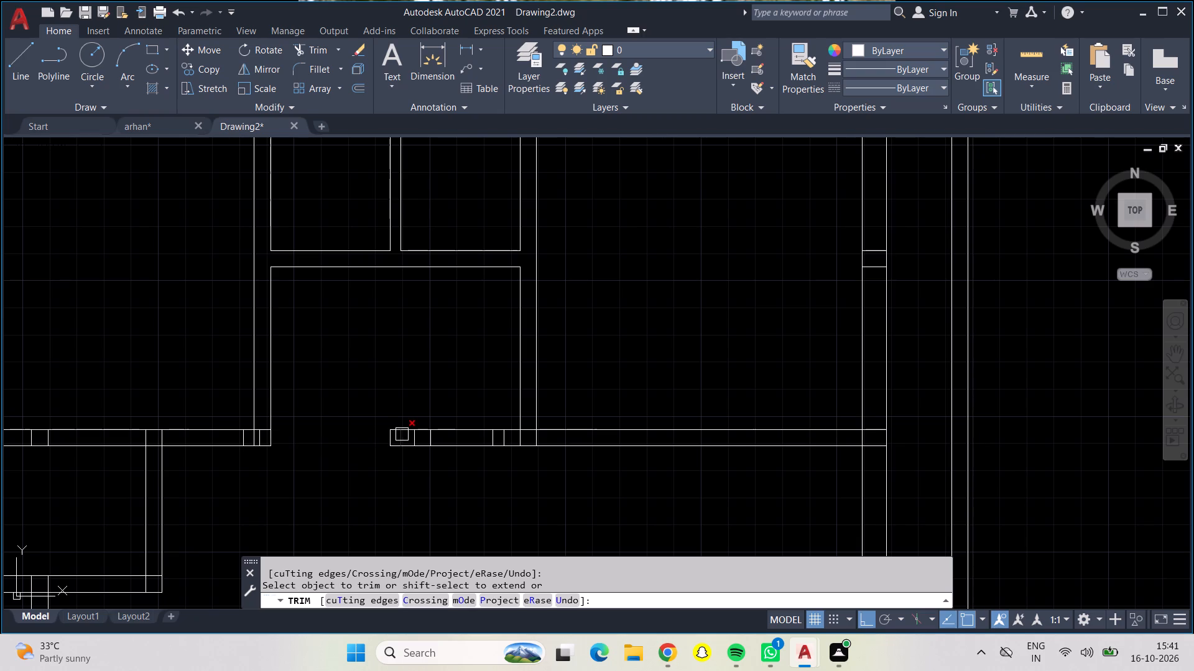
# Trim the leftover wall lines and short crosspieces between the passage opening and the partition beside the right room.
pyautogui.scroll(3, 402, 434)
pyautogui.moveTo(320, 447); pyautogui.dragTo(494, 419)
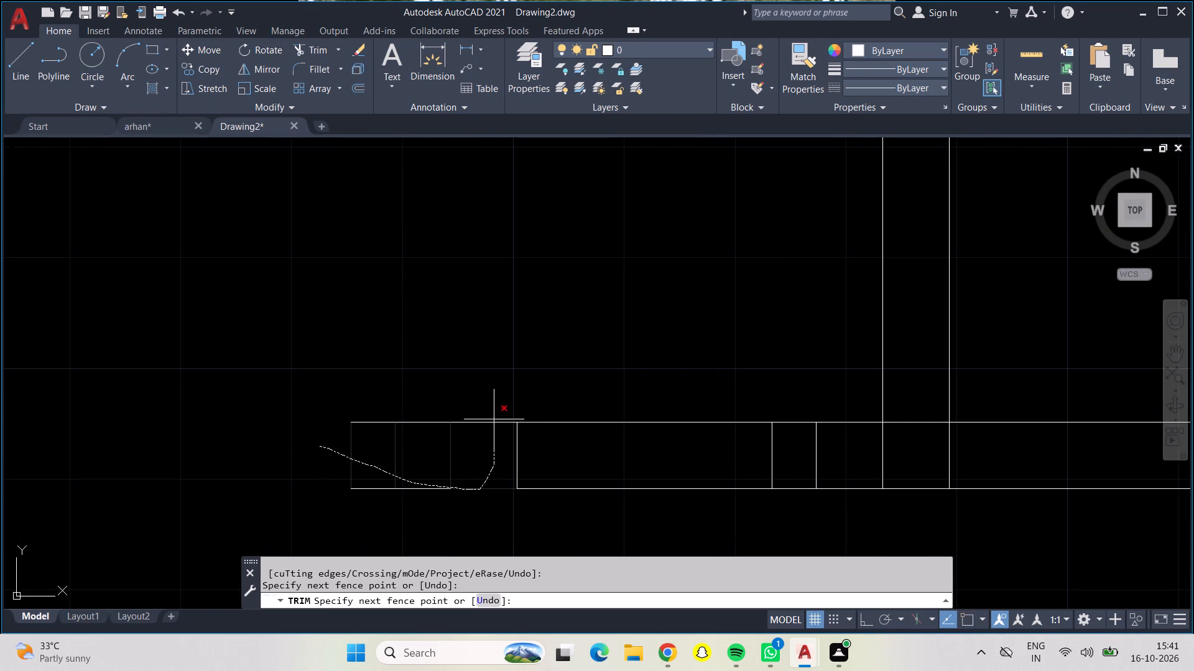
pyautogui.moveTo(494, 419); pyautogui.dragTo(414, 384)
pyautogui.moveTo(414, 384); pyautogui.dragTo(380, 477)
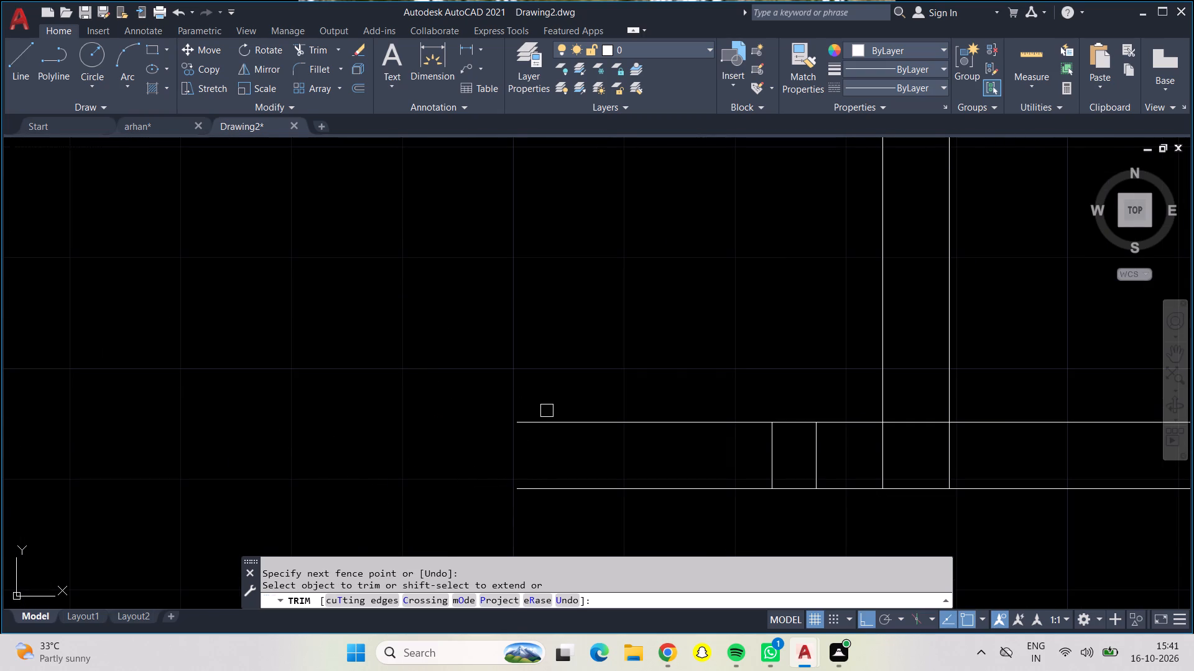
pyautogui.moveTo(550, 405); pyautogui.dragTo(554, 505)
pyautogui.moveTo(768, 452); pyautogui.dragTo(777, 452)
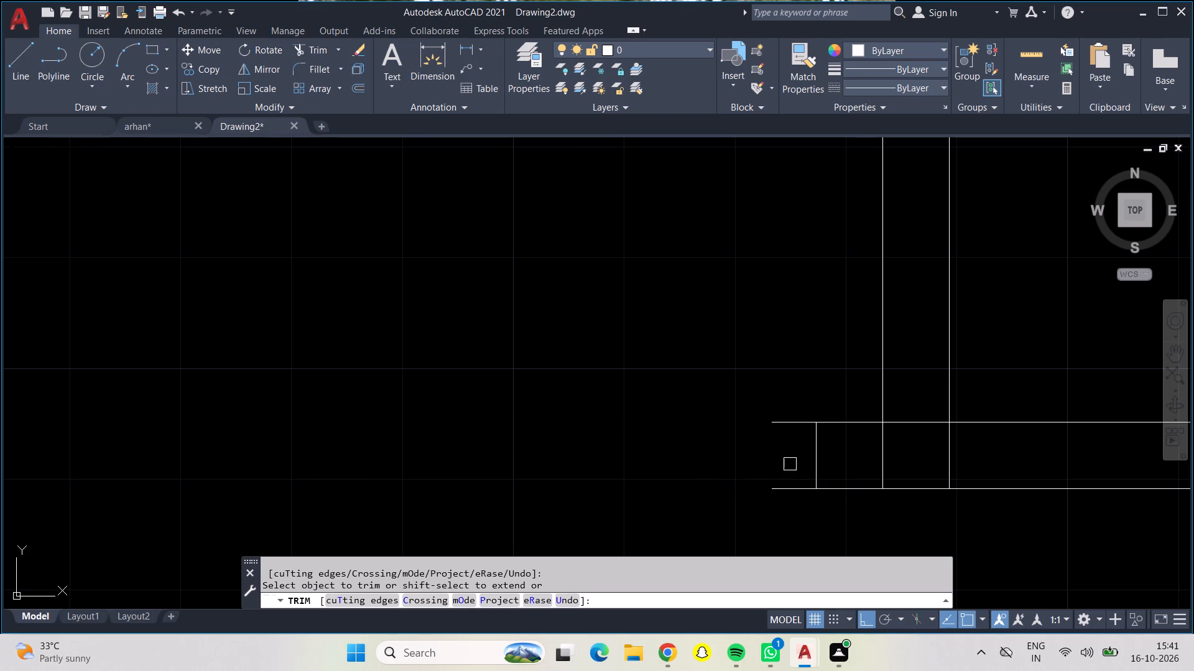
pyautogui.click(812, 468)
pyautogui.moveTo(784, 364); pyautogui.dragTo(822, 509)
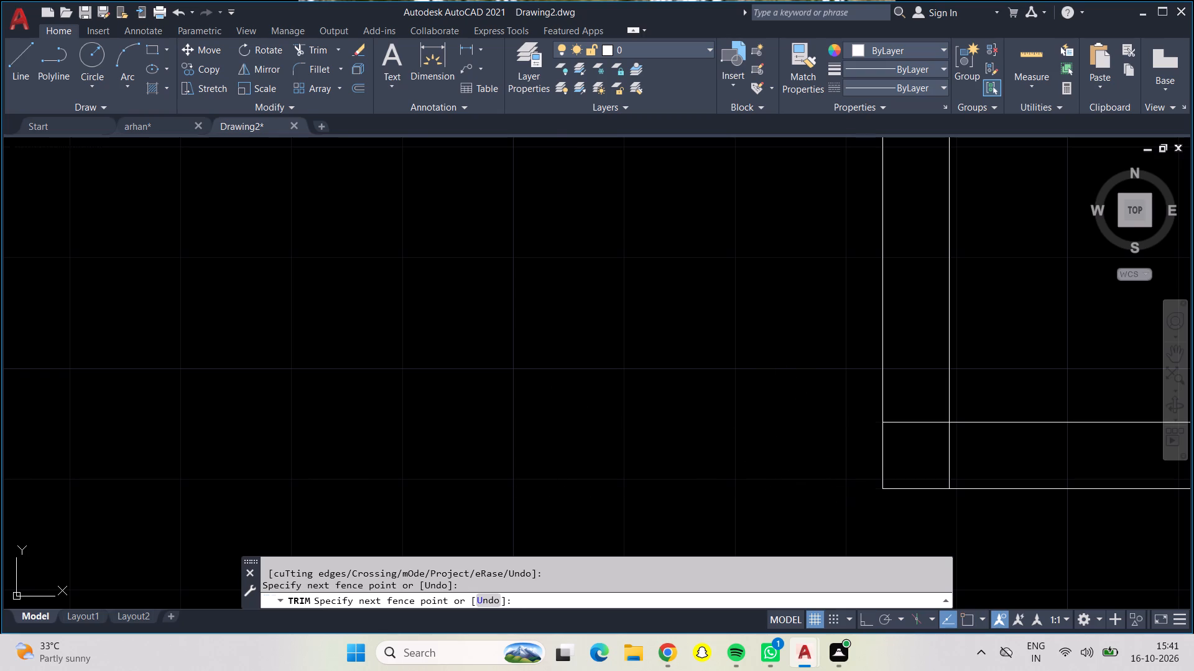
# Trim the overlapping lines at the corner where the passage's right partition meets the right room's lower wall.
pyautogui.scroll(-1, 813, 502)
pyautogui.moveTo(667, 518); pyautogui.dragTo(537, 541, button='middle')
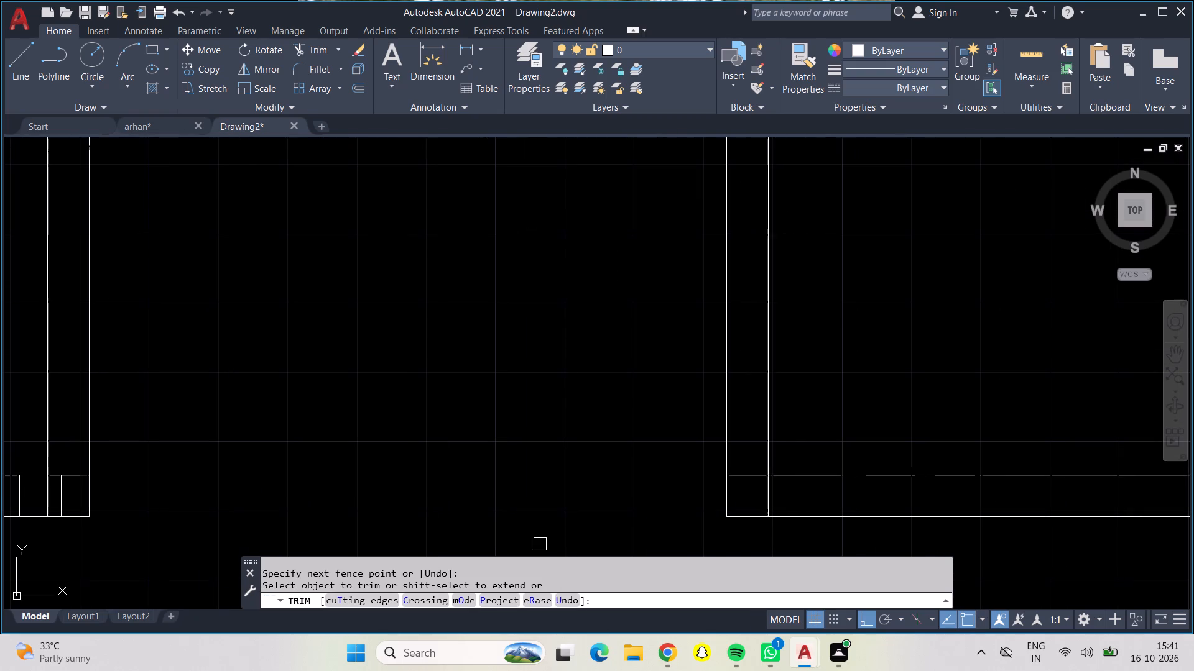
pyautogui.moveTo(737, 501); pyautogui.dragTo(685, 486, button='middle')
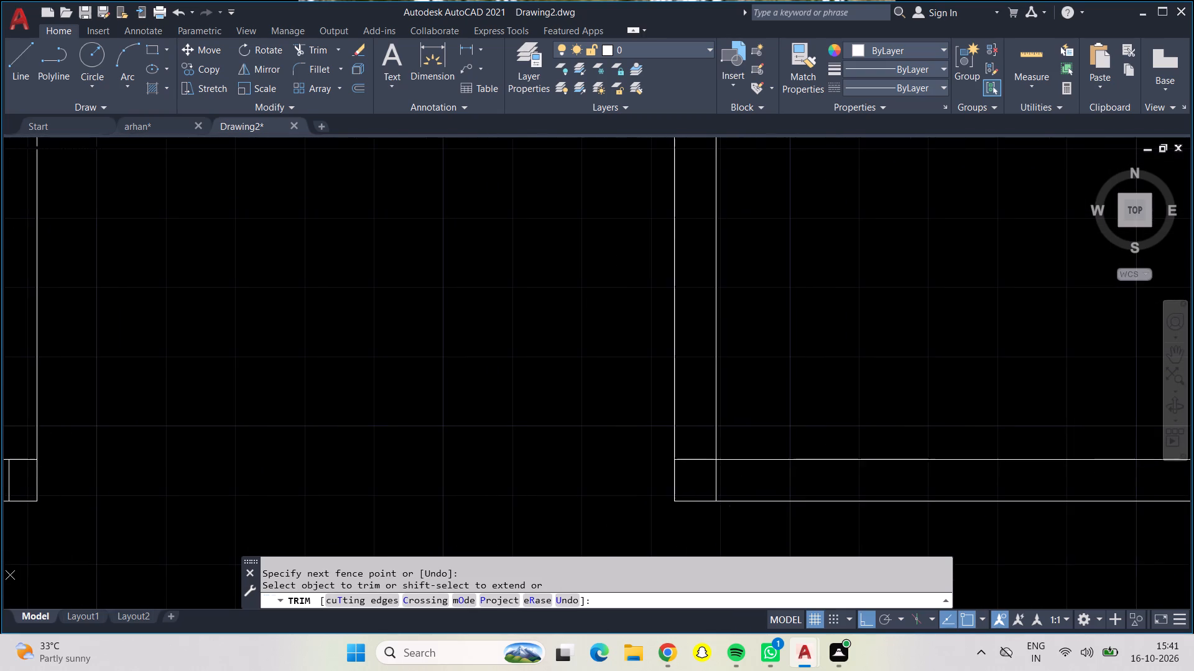
pyautogui.scroll(1, 685, 485)
pyautogui.click(698, 449)
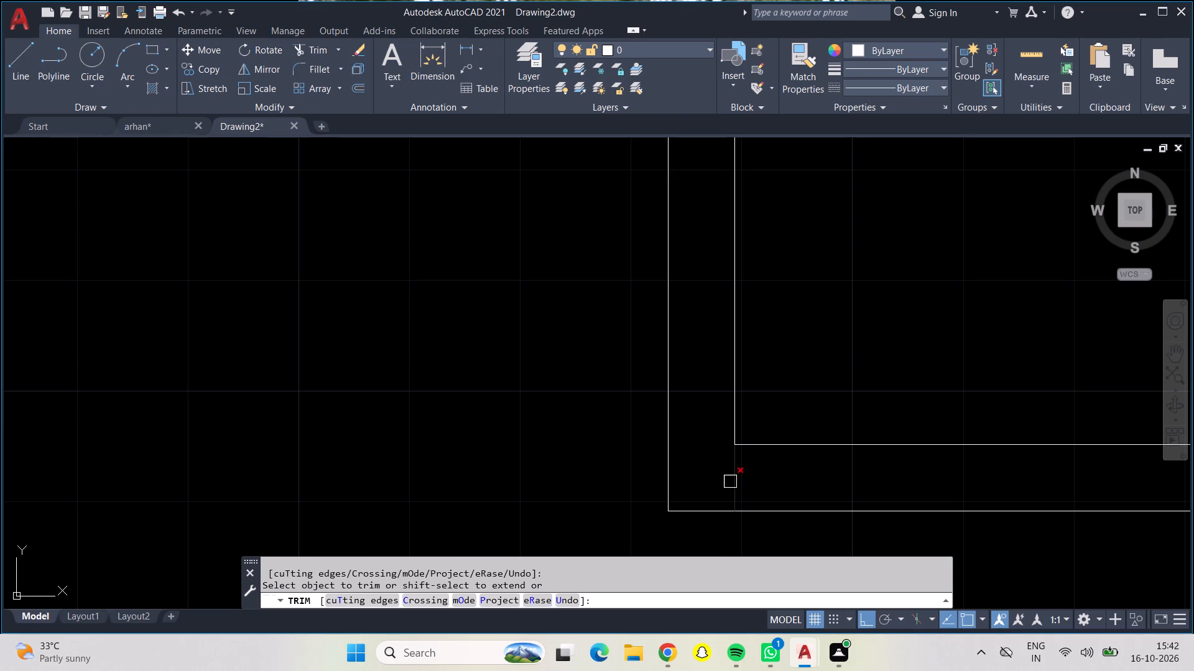
pyautogui.click(730, 482)
# Trim the crosspieces and overlapping lines at the corner where the passage's left partition meets the left room's lower wall.
pyautogui.scroll(-2, 730, 482)
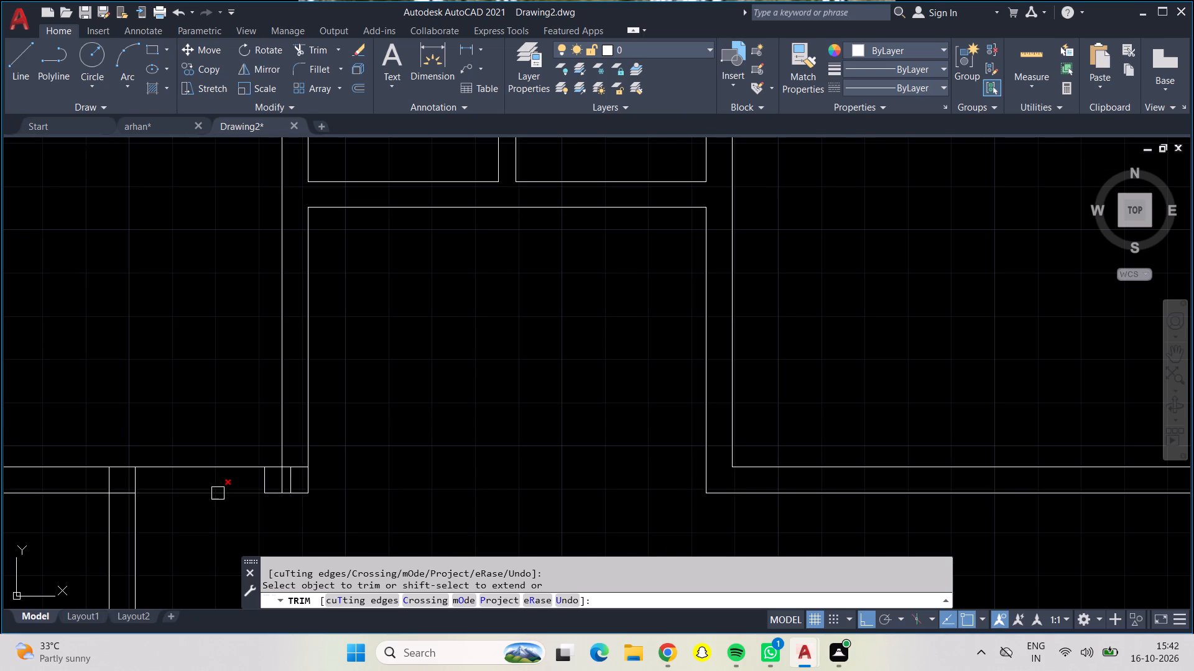
pyautogui.scroll(2, 262, 478)
pyautogui.click(262, 478)
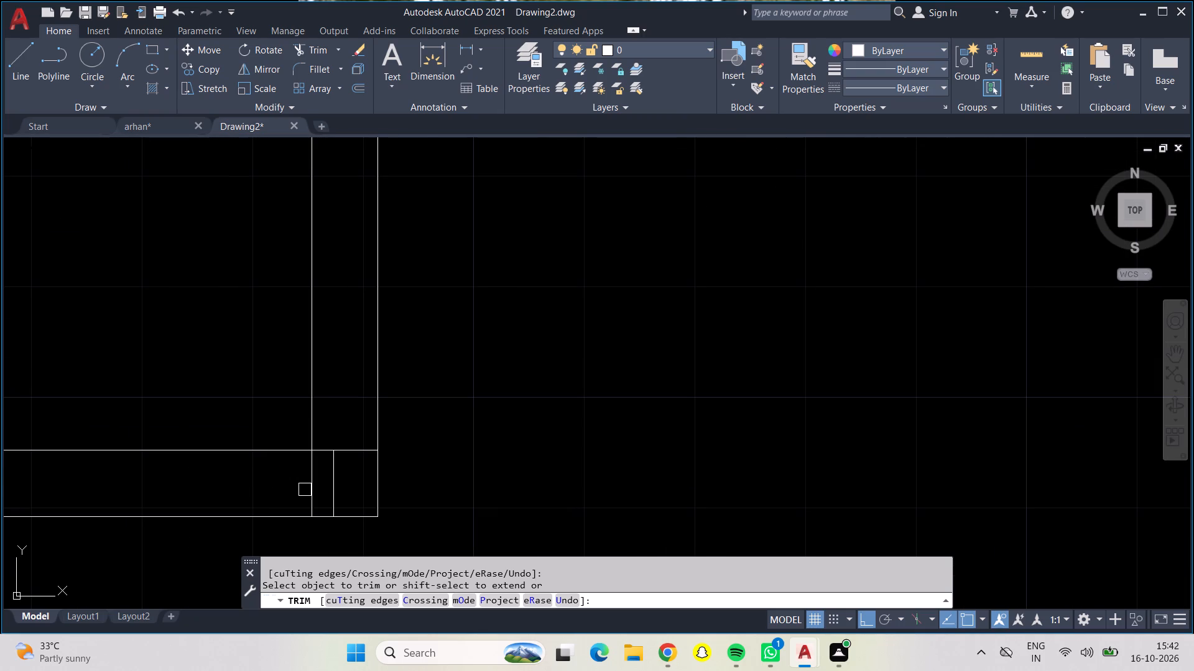
pyautogui.click(306, 490)
pyautogui.click(330, 492)
pyautogui.click(336, 451)
pyautogui.scroll(-2, 338, 454)
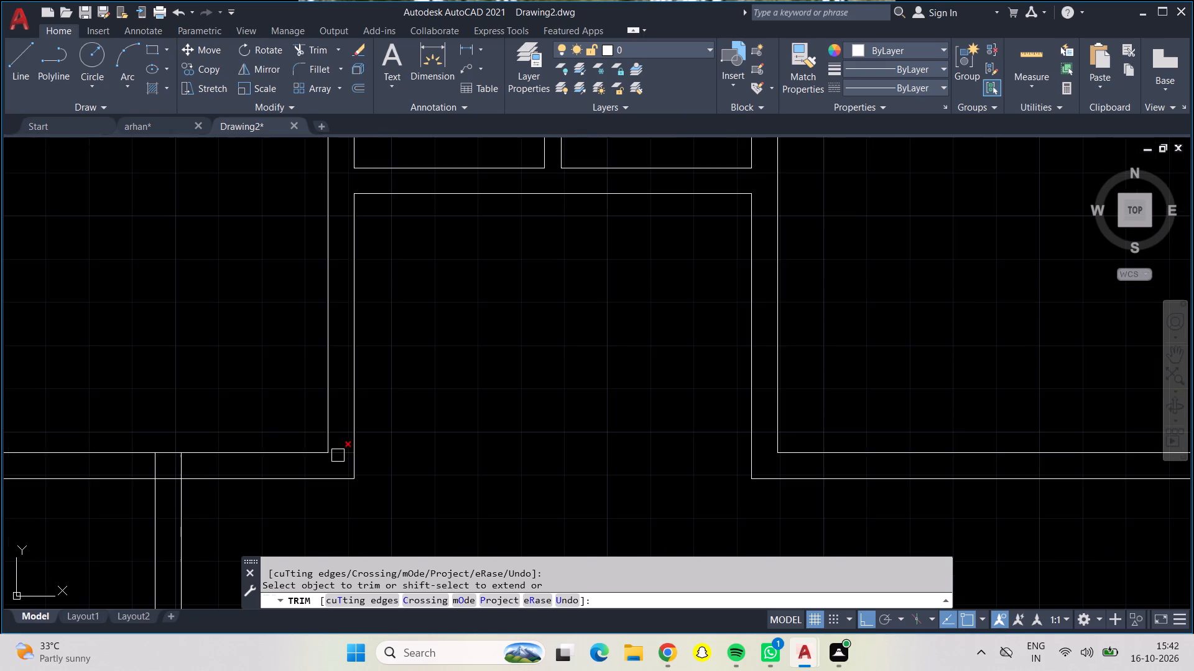
pyautogui.scroll(-2, 435, 472)
pyautogui.moveTo(599, 486); pyautogui.dragTo(507, 501, button='middle')
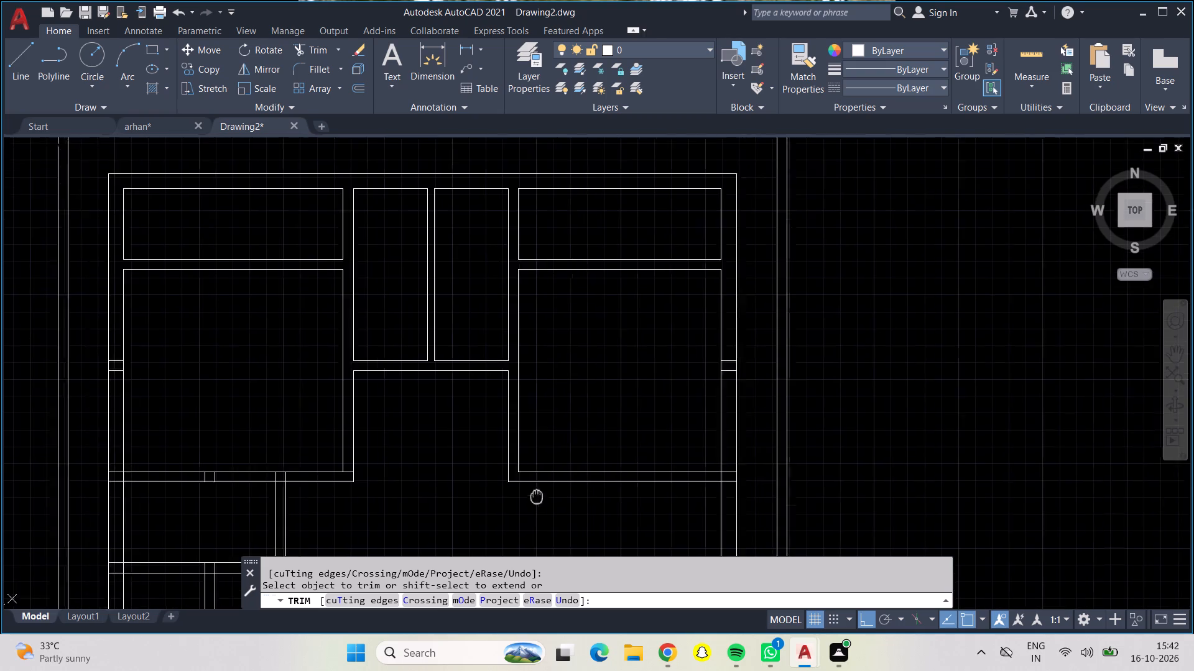
pyautogui.moveTo(507, 501); pyautogui.dragTo(474, 502, button='middle')
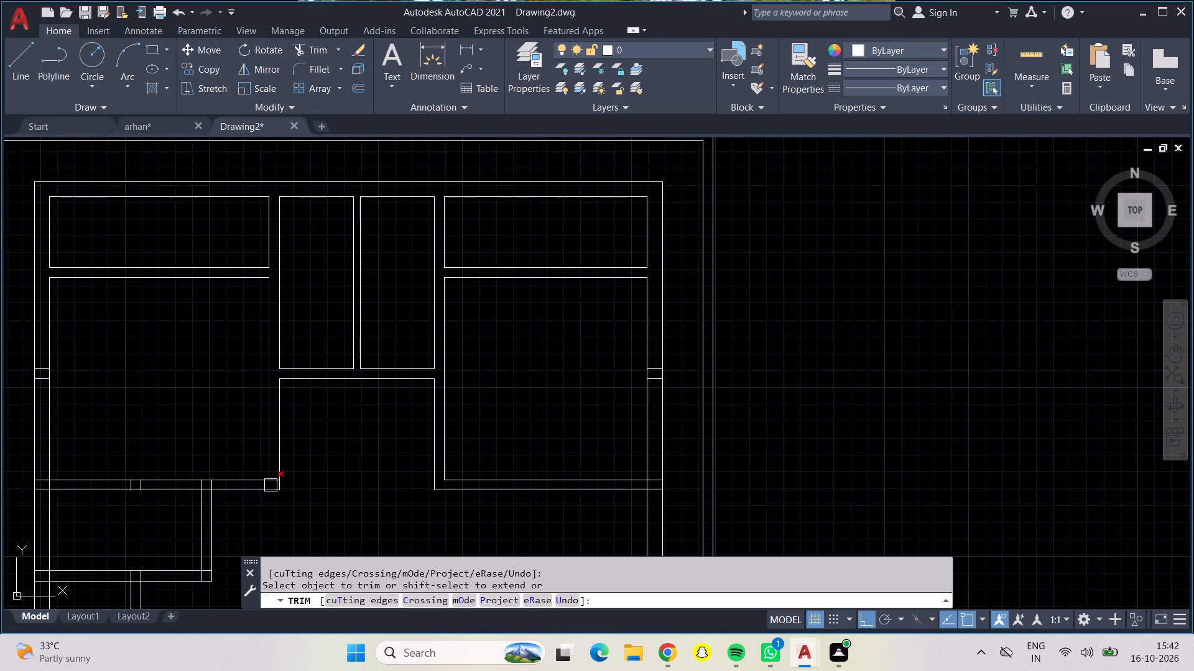
pyautogui.scroll(3, 271, 485)
pyautogui.click(279, 473)
# Trim the crossing lines where the large right room's lower wall meets the right outer wall.
pyautogui.scroll(-2, 279, 473)
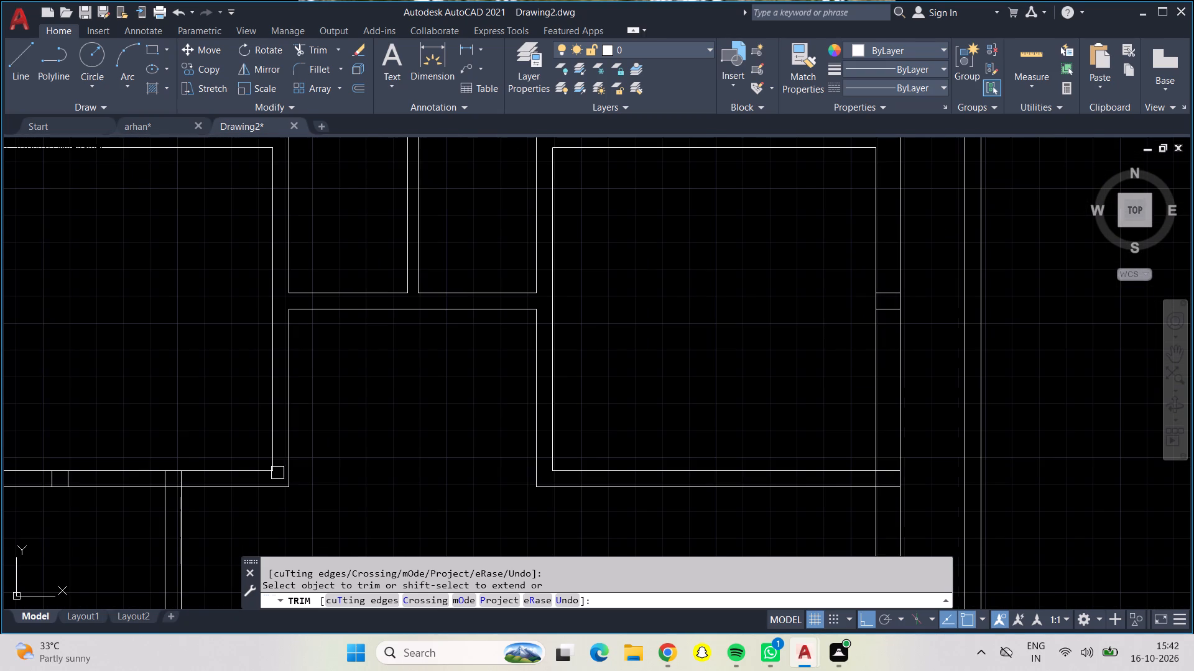
pyautogui.moveTo(630, 445); pyautogui.dragTo(484, 438, button='middle')
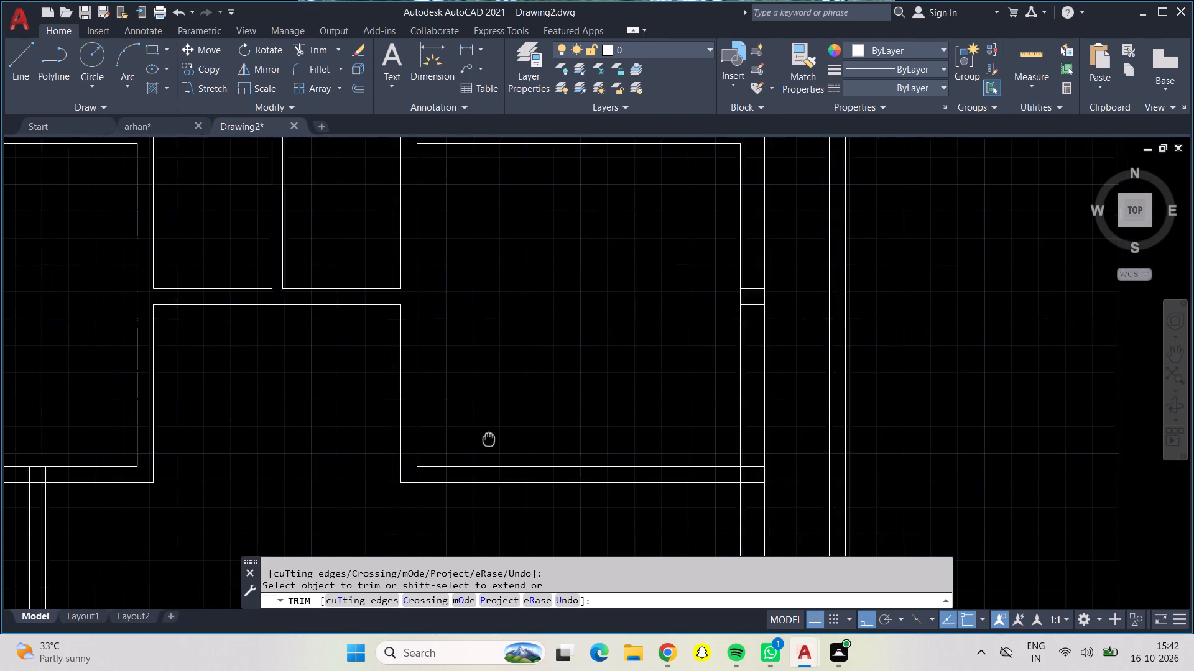
pyautogui.moveTo(484, 438); pyautogui.dragTo(470, 435, button='middle')
pyautogui.scroll(3, 724, 480)
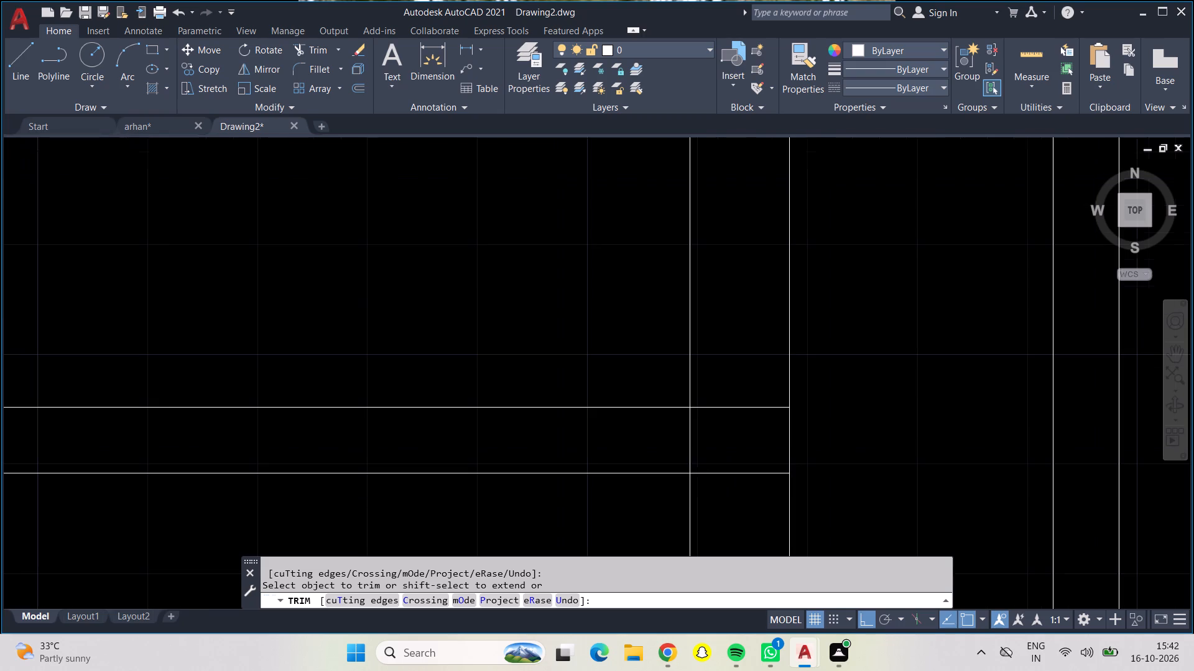
pyautogui.click(685, 429)
pyautogui.click(723, 413)
pyautogui.click(734, 475)
# Trim the two short crosspieces inside the right outer wall beside the large right room.
pyautogui.scroll(-2, 725, 472)
pyautogui.moveTo(679, 420); pyautogui.dragTo(621, 596, button='middle')
pyautogui.scroll(2, 667, 343)
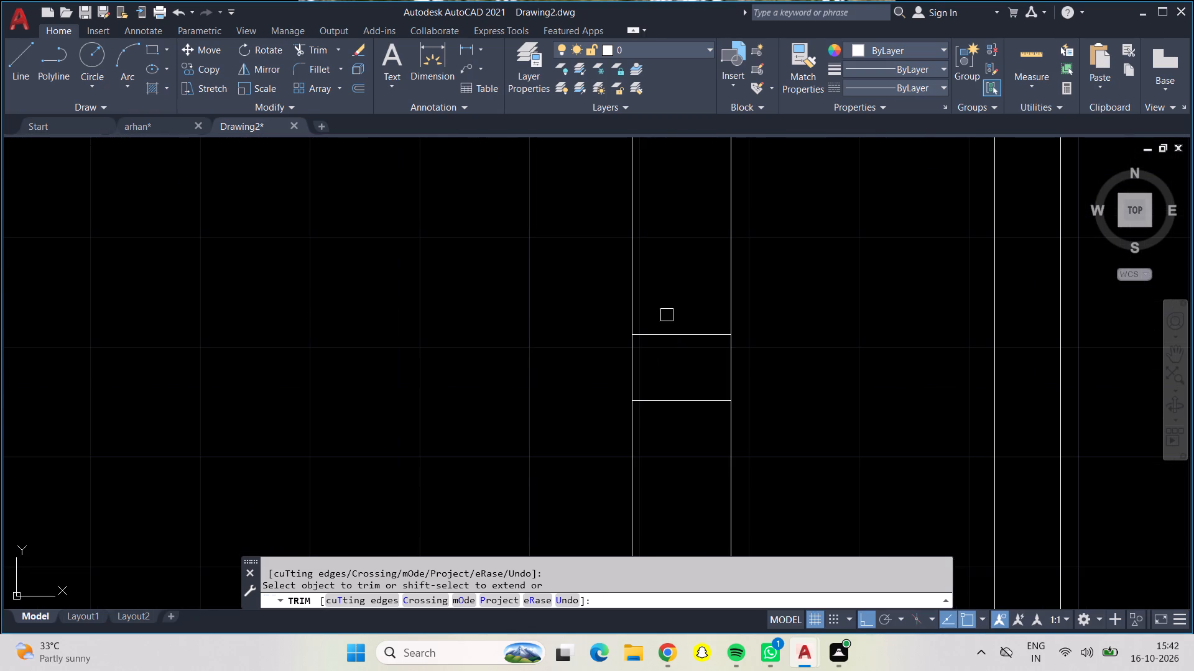
pyautogui.moveTo(669, 315); pyautogui.dragTo(677, 430)
# Trim the two short crosspieces inside the large left room's lower wall, above the small left room.
pyautogui.scroll(-3, 677, 425)
pyautogui.scroll(-1, 588, 454)
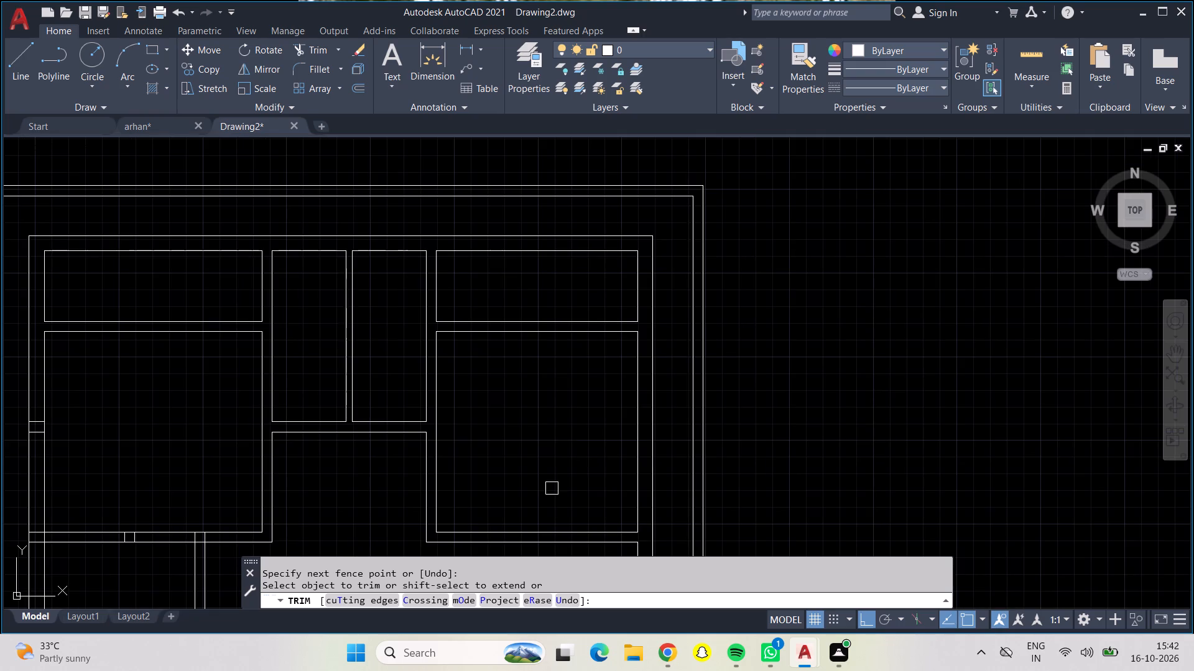
pyautogui.moveTo(552, 488); pyautogui.dragTo(749, 131, button='middle')
pyautogui.moveTo(535, 283); pyautogui.dragTo(761, 429, button='middle')
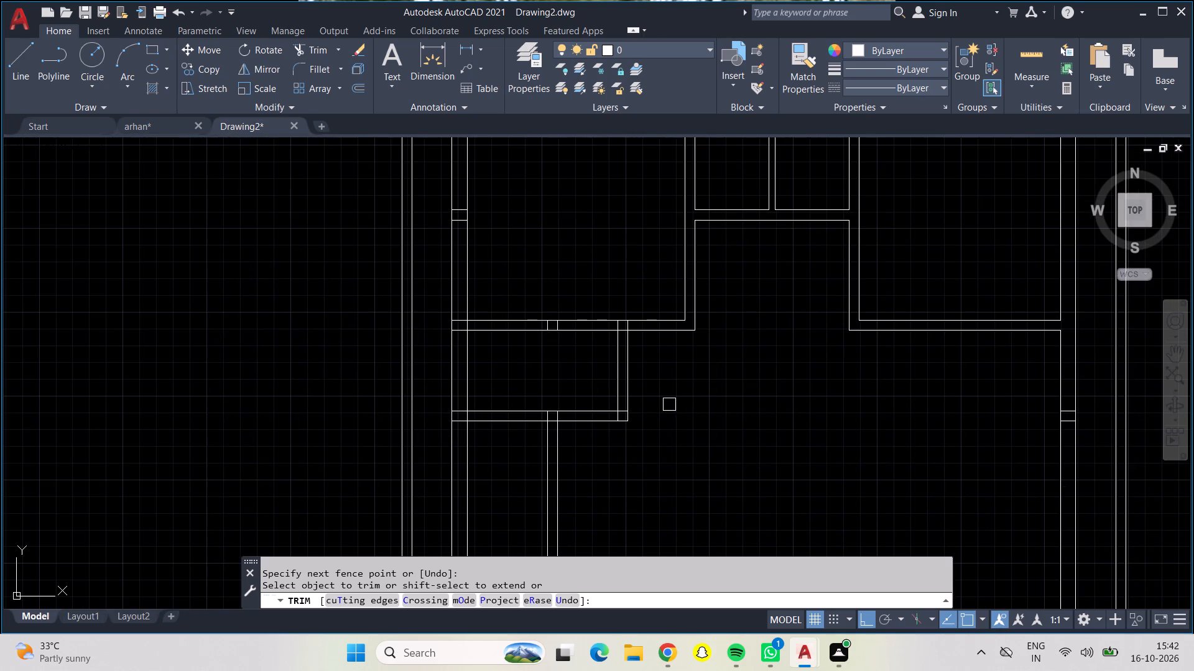
pyautogui.scroll(5, 548, 326)
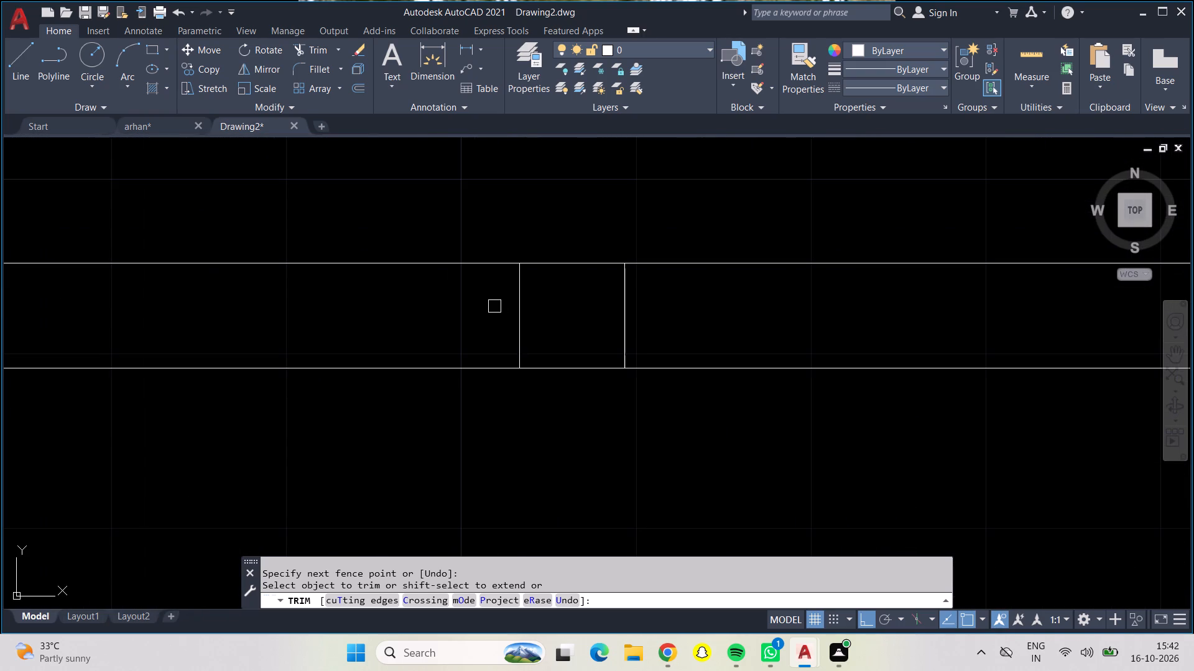
pyautogui.moveTo(493, 306); pyautogui.dragTo(685, 299)
# Open the junction where the small left room's right wall meets the large left room's lower wall.
pyautogui.scroll(-2, 687, 311)
pyautogui.moveTo(687, 313); pyautogui.dragTo(446, 357, button='middle')
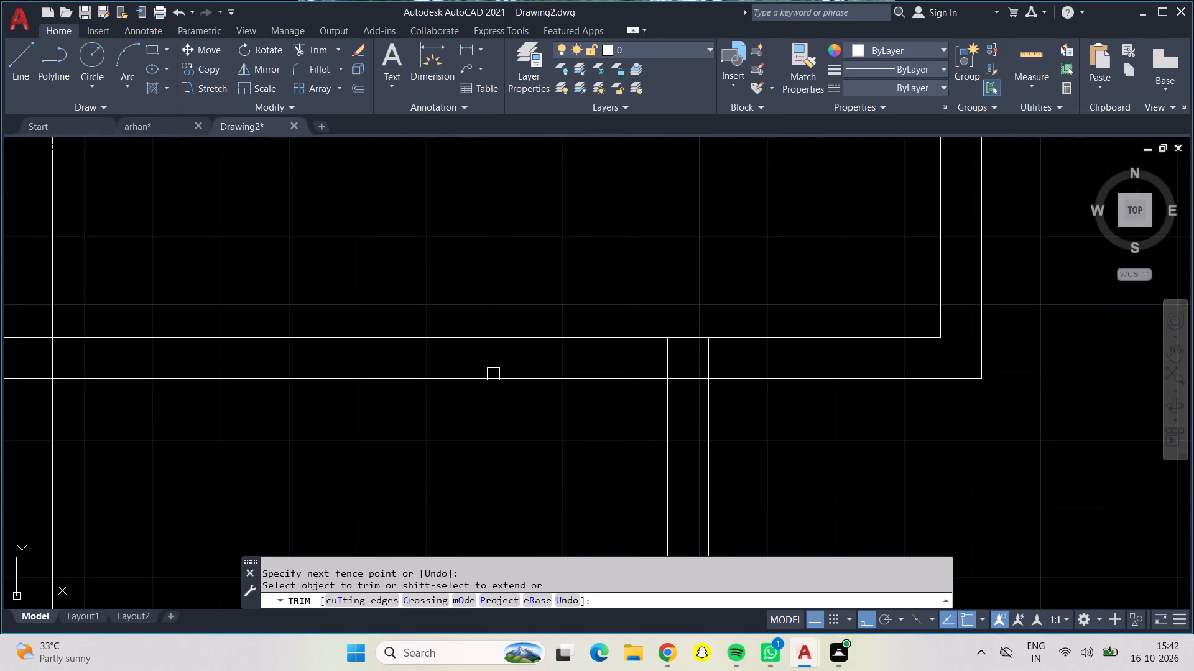
pyautogui.moveTo(690, 380); pyautogui.dragTo(678, 380)
pyautogui.moveTo(642, 358); pyautogui.dragTo(731, 357)
# Trim the crossing lines where the large left room's lower wall meets the left outer wall.
pyautogui.scroll(-3, 719, 359)
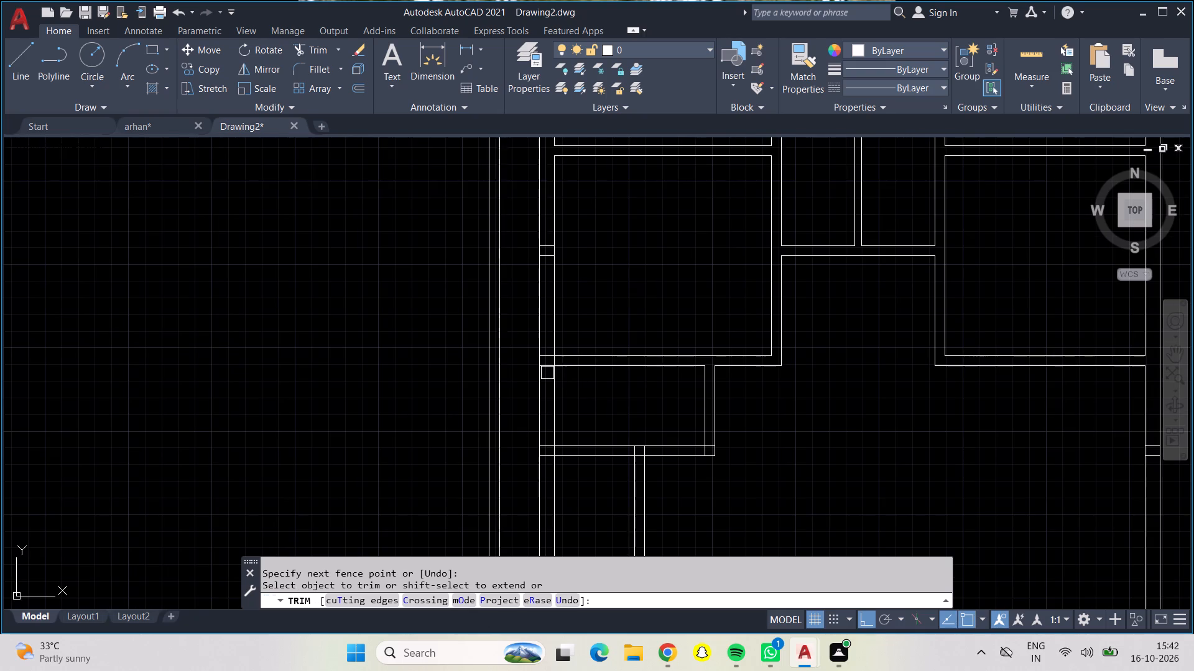
pyautogui.scroll(3, 547, 373)
pyautogui.moveTo(532, 290); pyautogui.dragTo(537, 352)
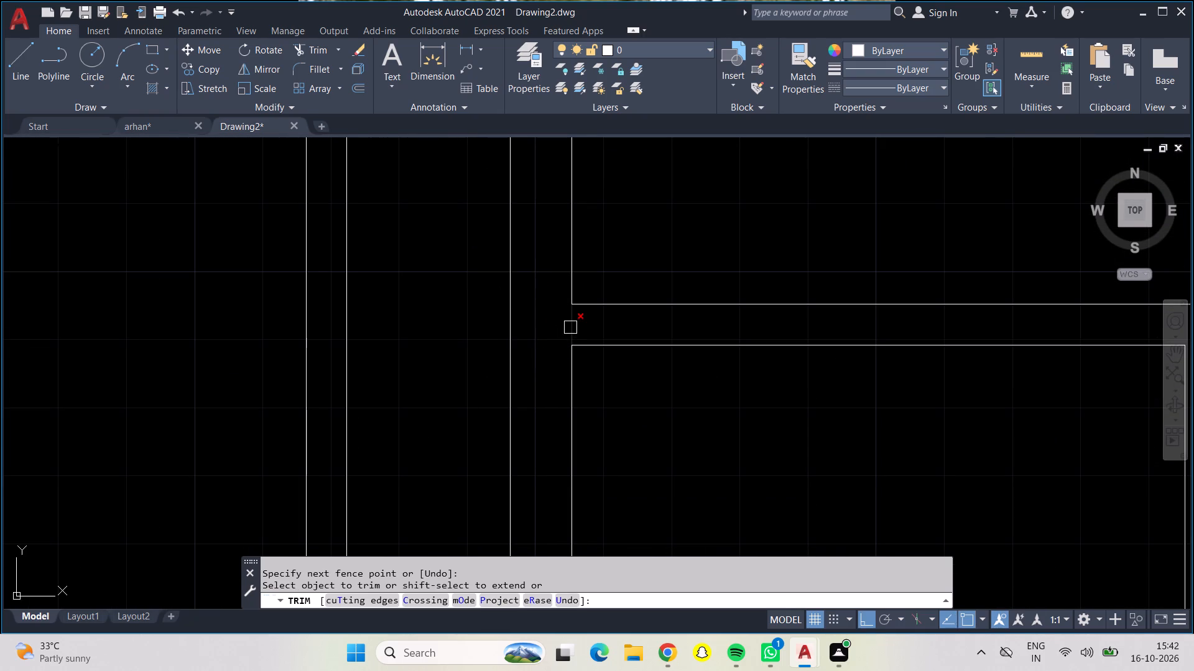
pyautogui.click(570, 327)
# Trim the two short crosspieces inside the left outer wall beside the large left room.
pyautogui.scroll(-1, 565, 342)
pyautogui.moveTo(506, 344); pyautogui.dragTo(506, 557, button='middle')
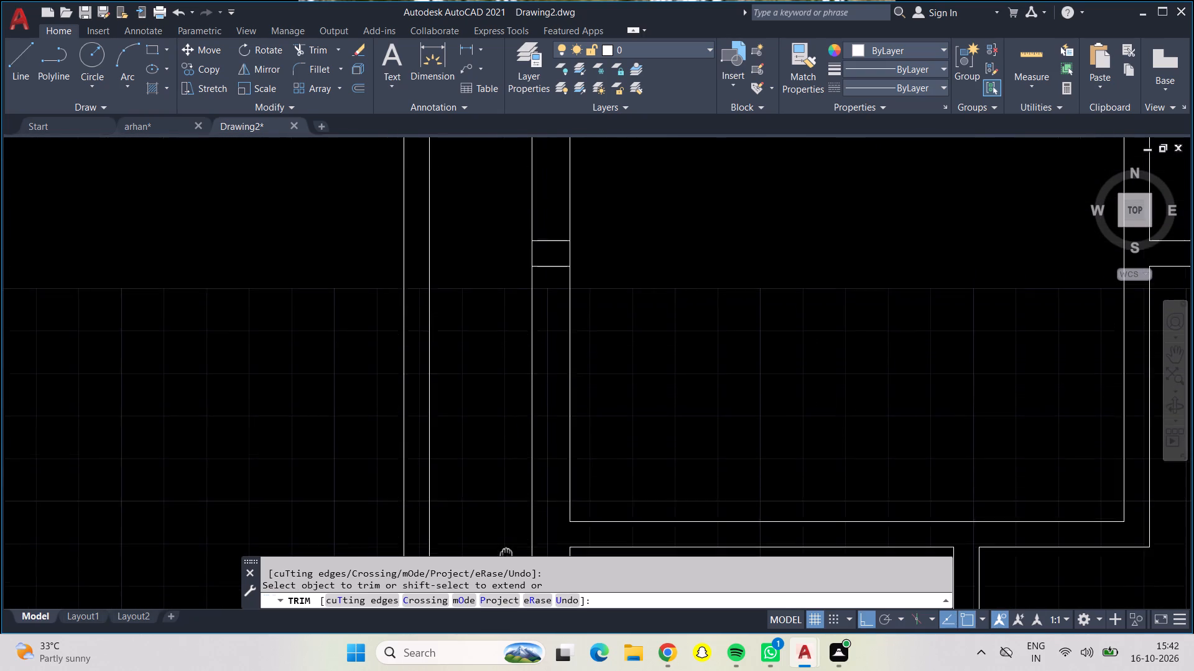
pyautogui.moveTo(506, 557); pyautogui.dragTo(507, 568, button='middle')
pyautogui.scroll(2, 553, 234)
pyautogui.moveTo(553, 232); pyautogui.dragTo(555, 373)
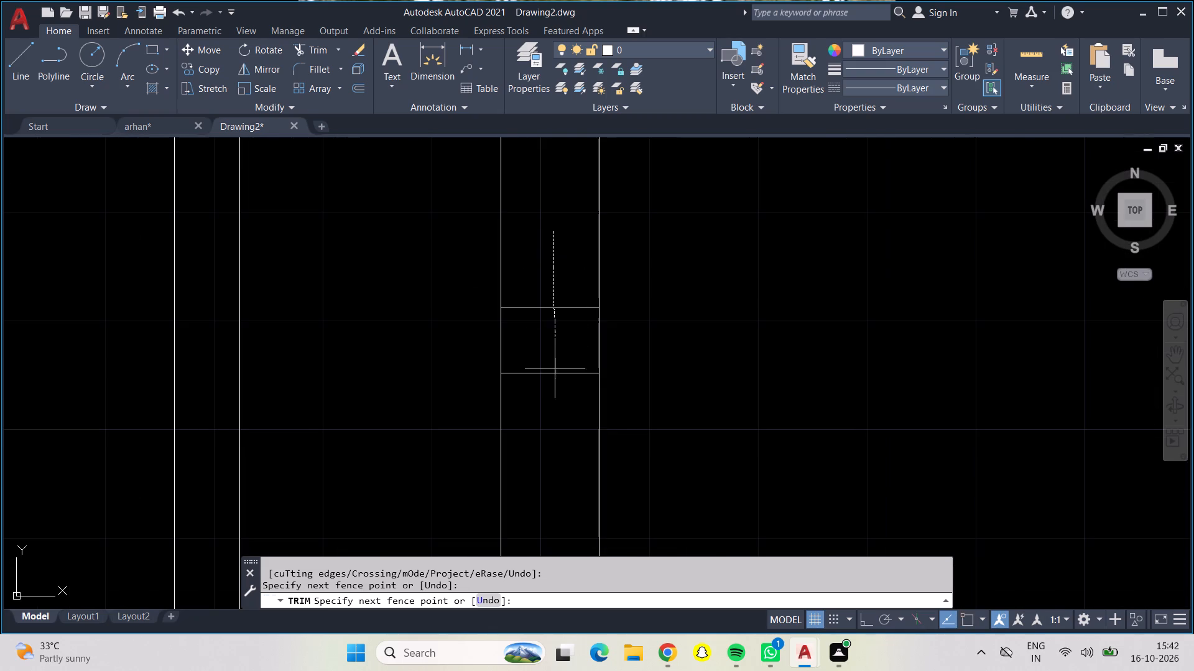
pyautogui.moveTo(555, 373); pyautogui.dragTo(554, 424)
# Open the junction where the vertical partition below the small left room meets that room's lower wall.
pyautogui.scroll(-3, 554, 424)
pyautogui.scroll(-1, 624, 432)
pyautogui.moveTo(624, 432); pyautogui.dragTo(585, 247, button='middle')
pyautogui.moveTo(590, 482); pyautogui.dragTo(586, 480, button='middle')
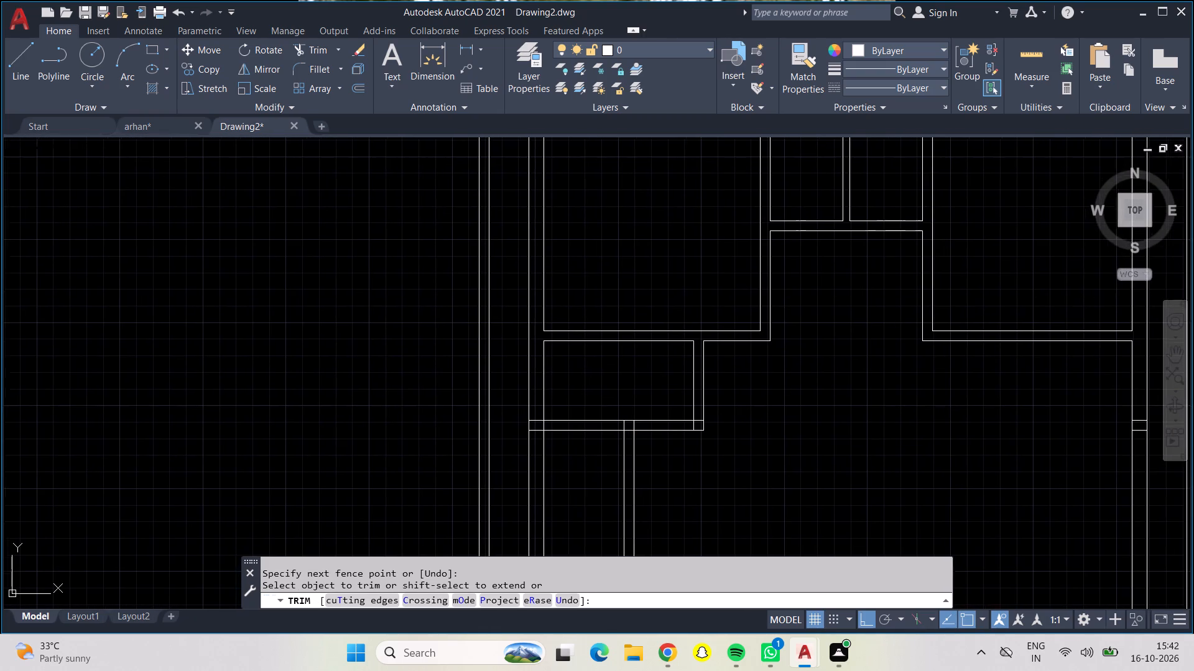
pyautogui.moveTo(586, 480); pyautogui.dragTo(581, 435, button='middle')
pyautogui.scroll(4, 618, 394)
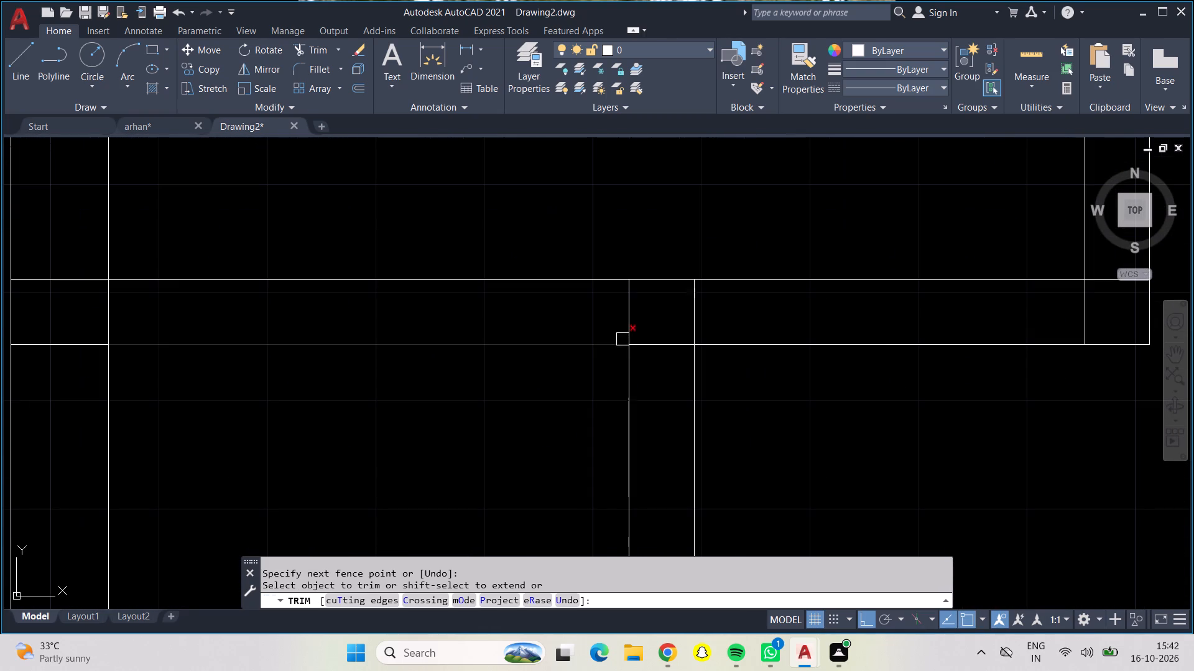
pyautogui.click(626, 324)
pyautogui.click(660, 342)
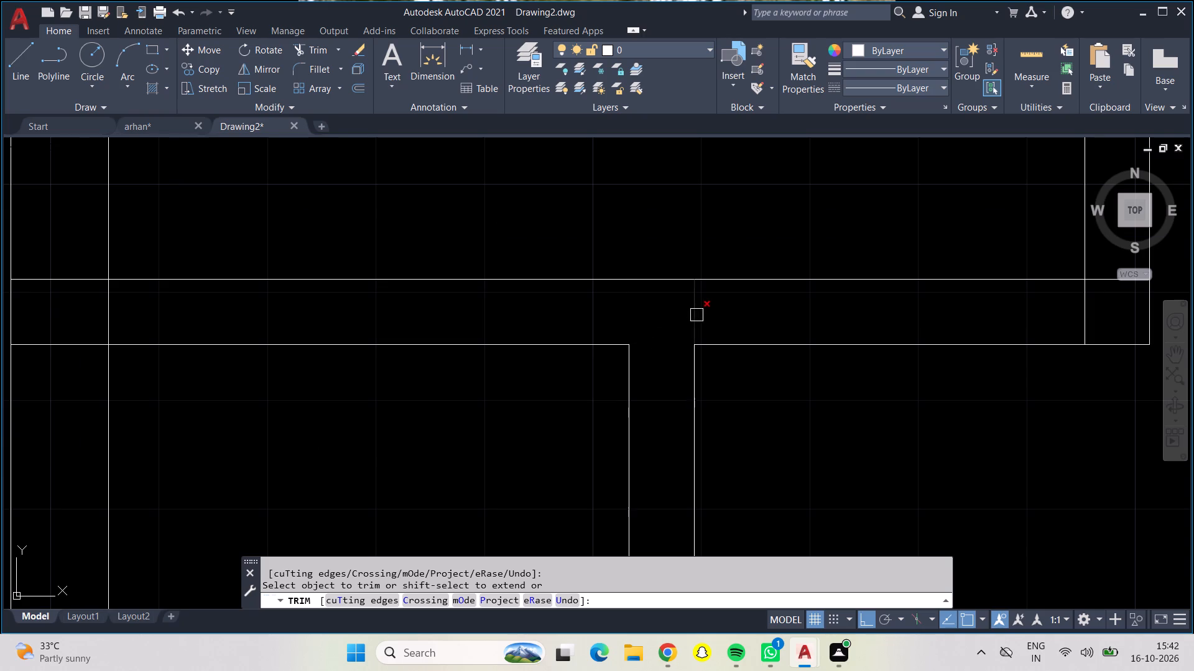
pyautogui.click(697, 315)
# Trim the overlapping inner lines at the small left room's lower-right wall corner.
pyautogui.moveTo(779, 450); pyautogui.dragTo(602, 427, button='middle')
pyautogui.scroll(1, 762, 446)
pyautogui.scroll(-2, 636, 445)
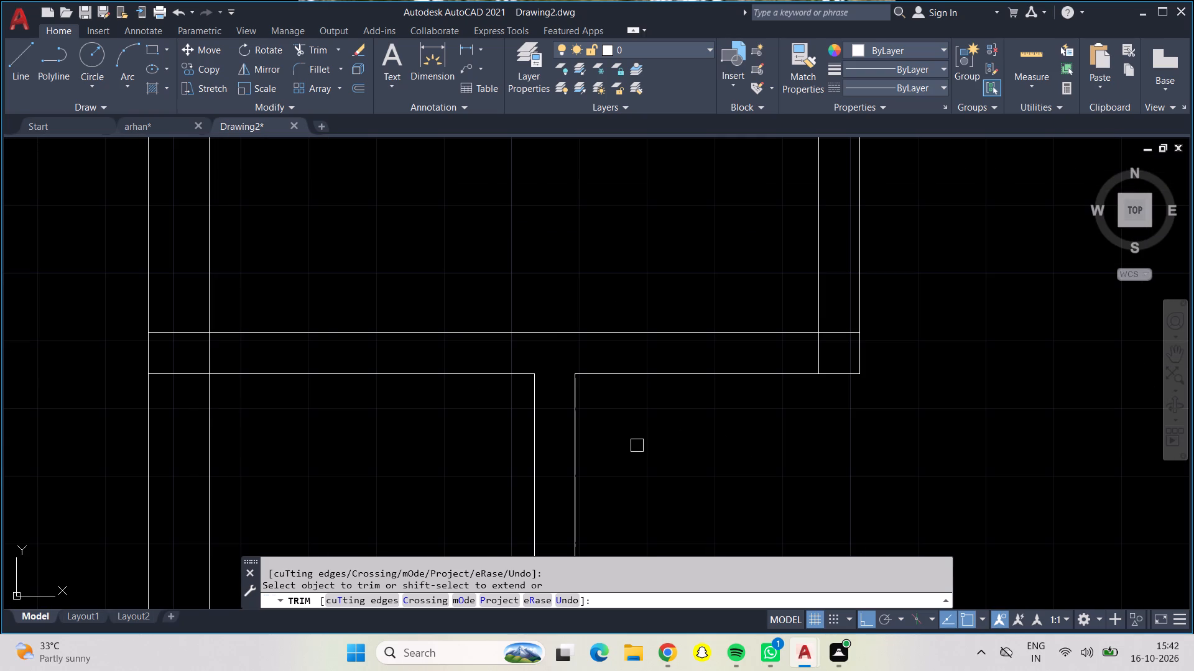
pyautogui.click(835, 334)
pyautogui.click(814, 341)
# Trim the crossing lines where the small left room's lower wall meets the left outer wall.
pyautogui.scroll(-2, 799, 403)
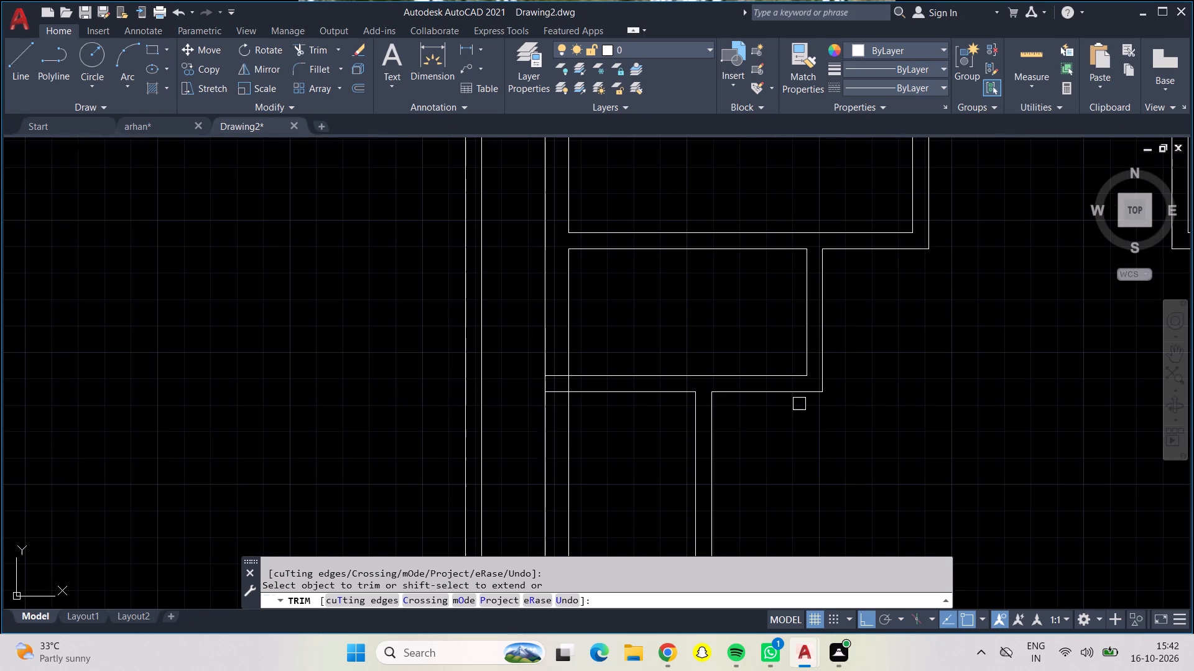
pyautogui.scroll(3, 557, 379)
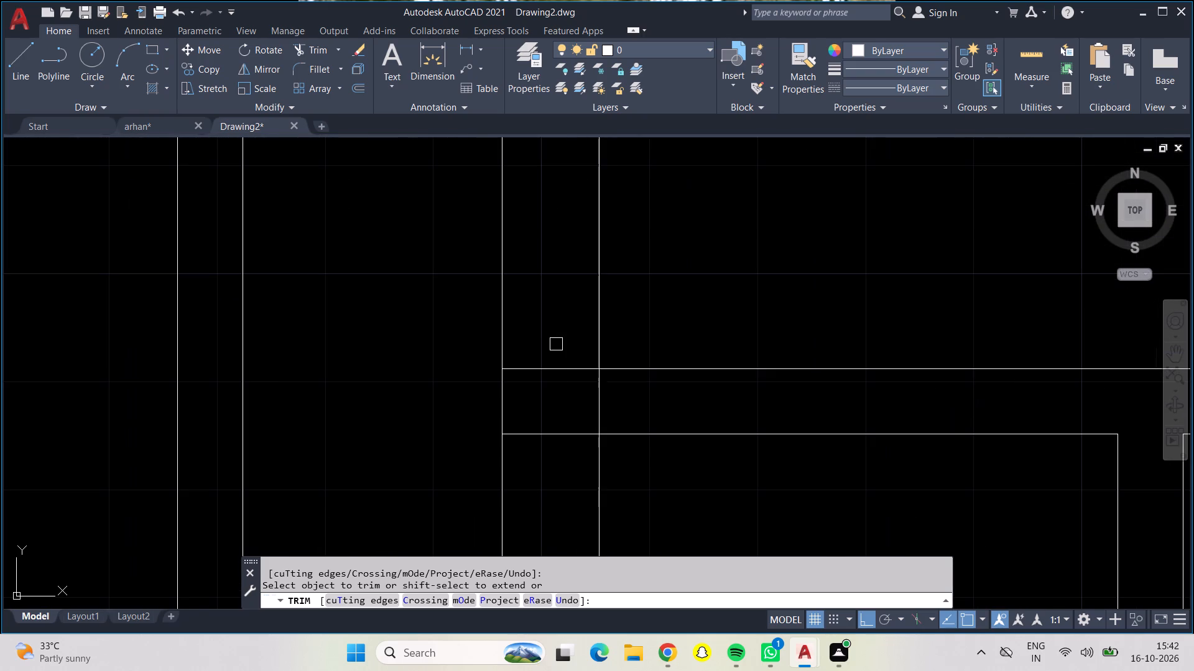
pyautogui.moveTo(550, 331); pyautogui.dragTo(615, 412)
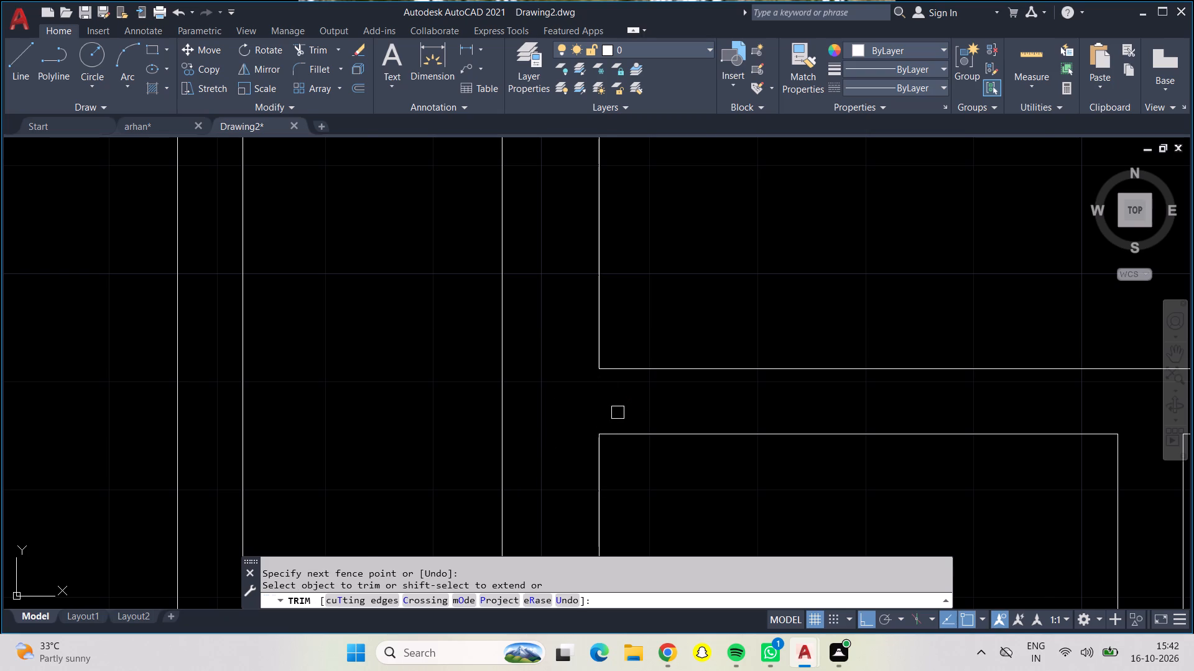
# Trim the crossing lines where the lower left room's upper wall meets the left outer wall.
pyautogui.scroll(-1, 618, 418)
pyautogui.scroll(-1, 654, 498)
pyautogui.moveTo(650, 497); pyautogui.dragTo(622, 462, button='middle')
pyautogui.moveTo(616, 415); pyautogui.dragTo(606, 235, button='middle')
pyautogui.scroll(-1, 640, 414)
pyautogui.moveTo(642, 416); pyautogui.dragTo(621, 231, button='middle')
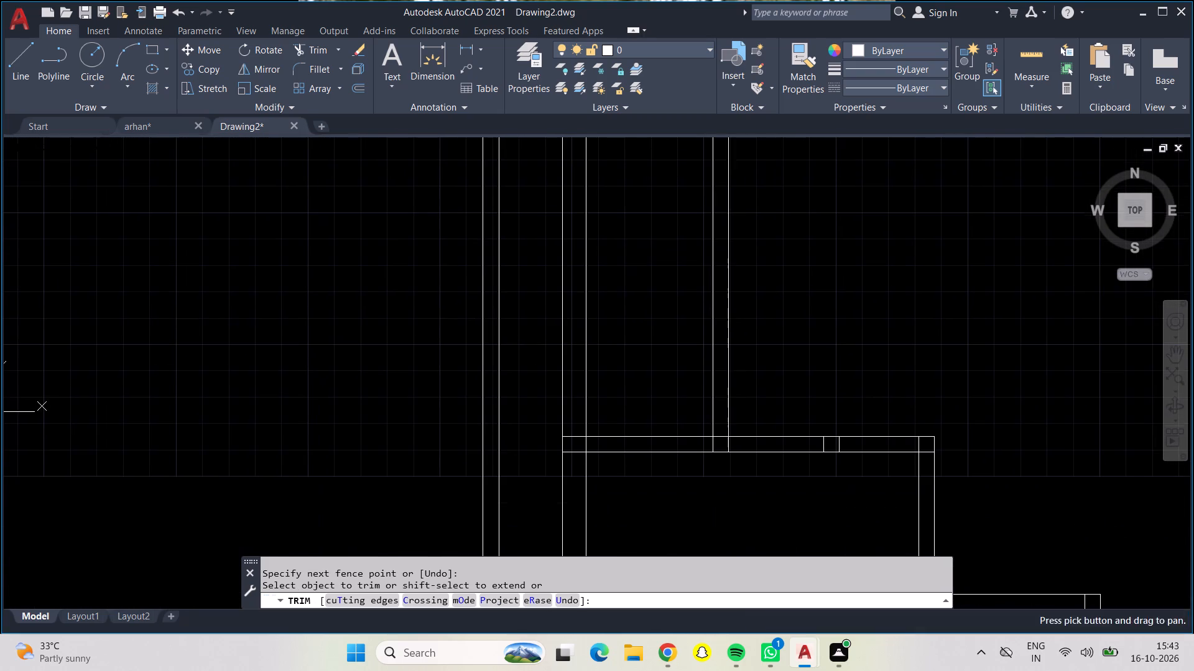
pyautogui.scroll(4, 581, 452)
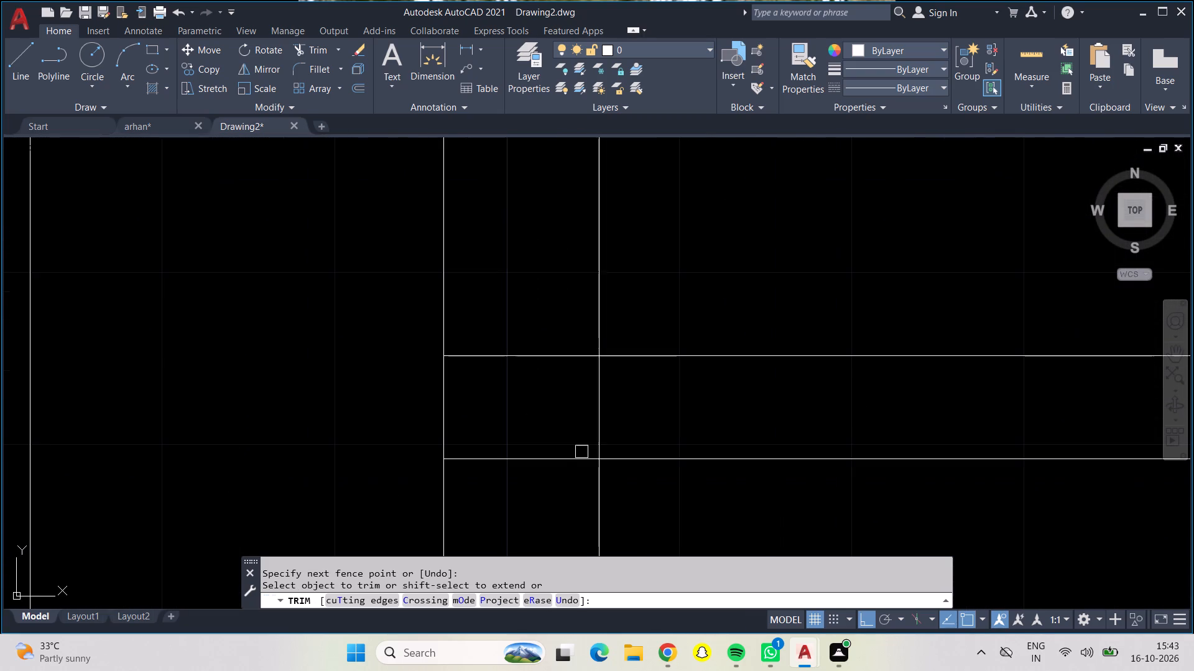
pyautogui.moveTo(550, 327); pyautogui.dragTo(626, 394)
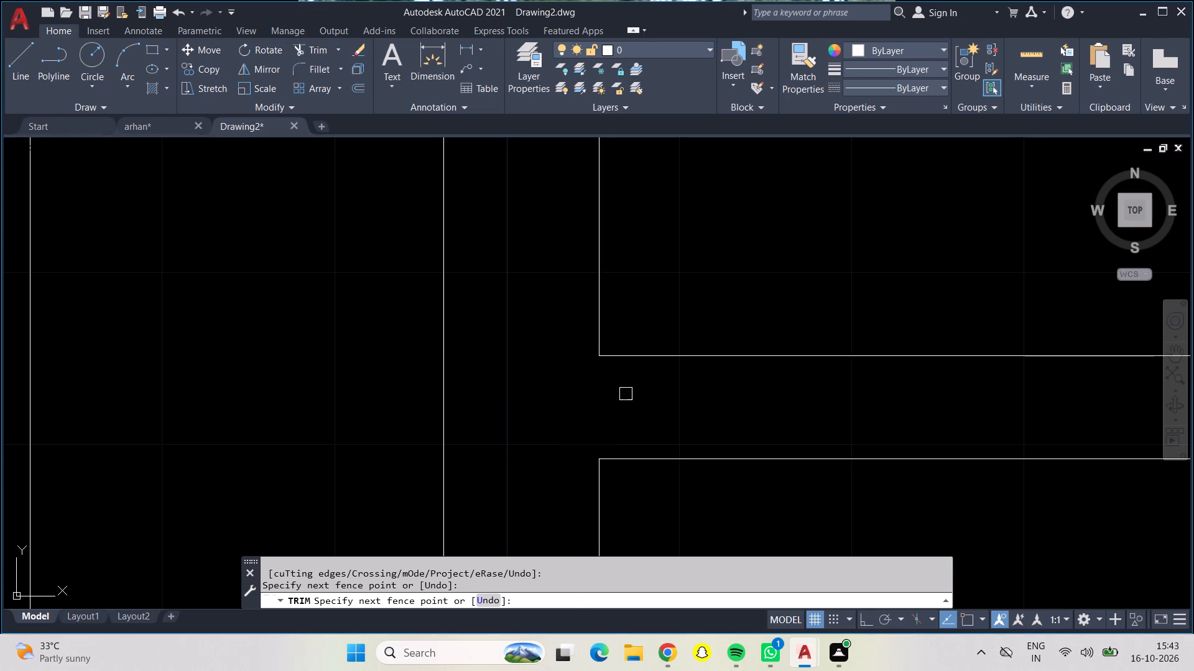
# Open the junction where the narrow left room's vertical partition meets the lower left room's upper wall.
pyautogui.scroll(-2, 632, 403)
pyautogui.moveTo(689, 483); pyautogui.dragTo(483, 447, button='middle')
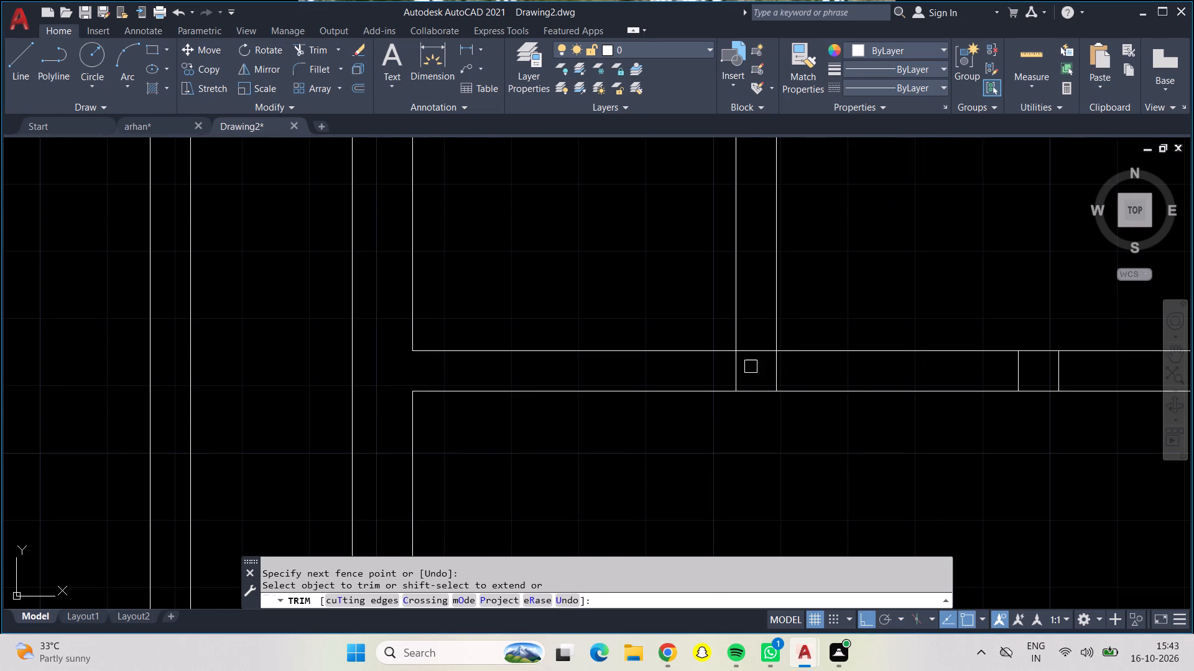
pyautogui.scroll(2, 751, 363)
pyautogui.moveTo(716, 370); pyautogui.dragTo(723, 373)
pyautogui.click(743, 335)
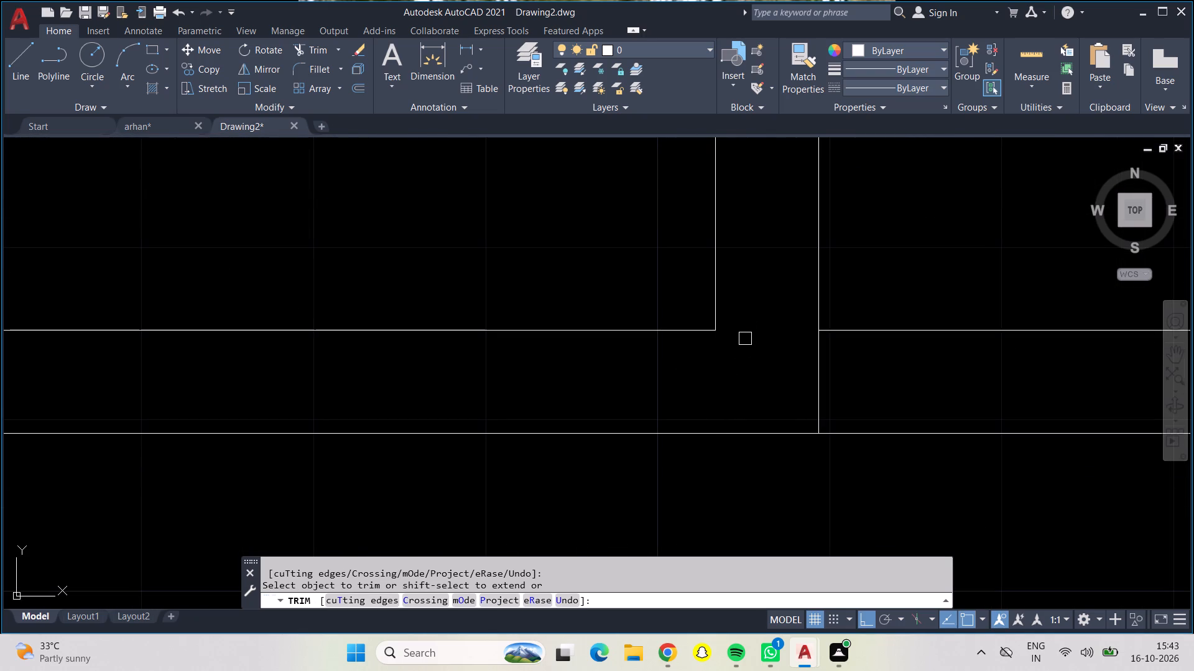
pyautogui.click(819, 390)
pyautogui.scroll(-1, 792, 404)
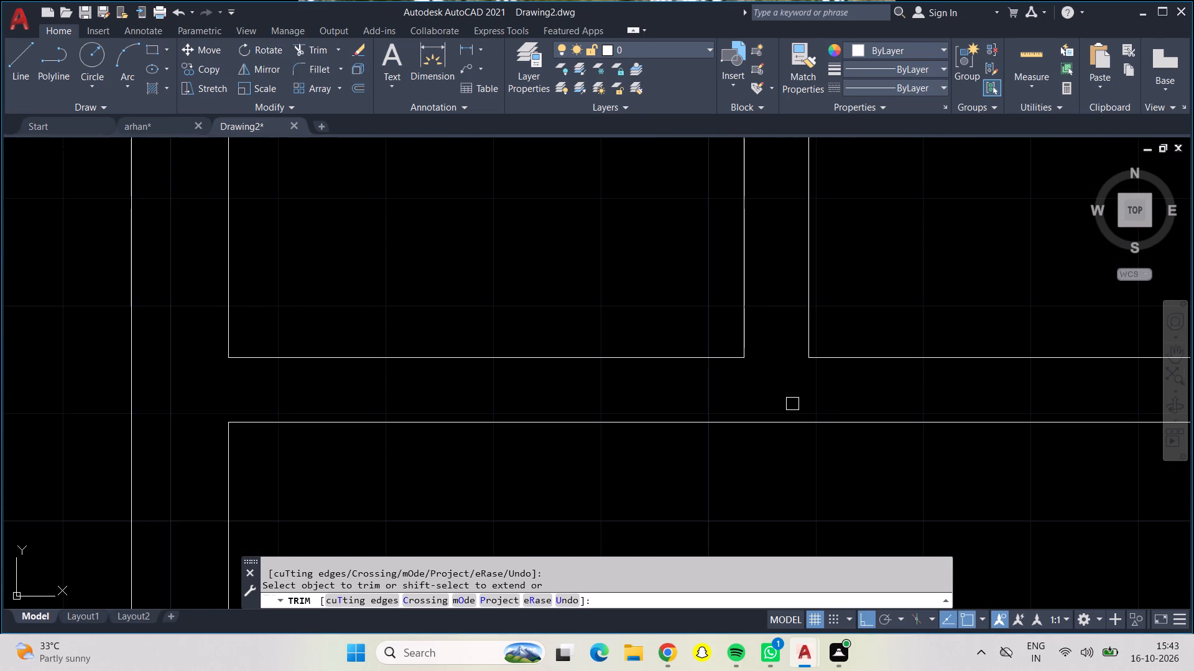
# Trim the two short crosspieces inside the lower left room's upper wall, east of the partition junction.
pyautogui.scroll(-1, 795, 465)
pyautogui.moveTo(795, 465); pyautogui.dragTo(480, 545, button='middle')
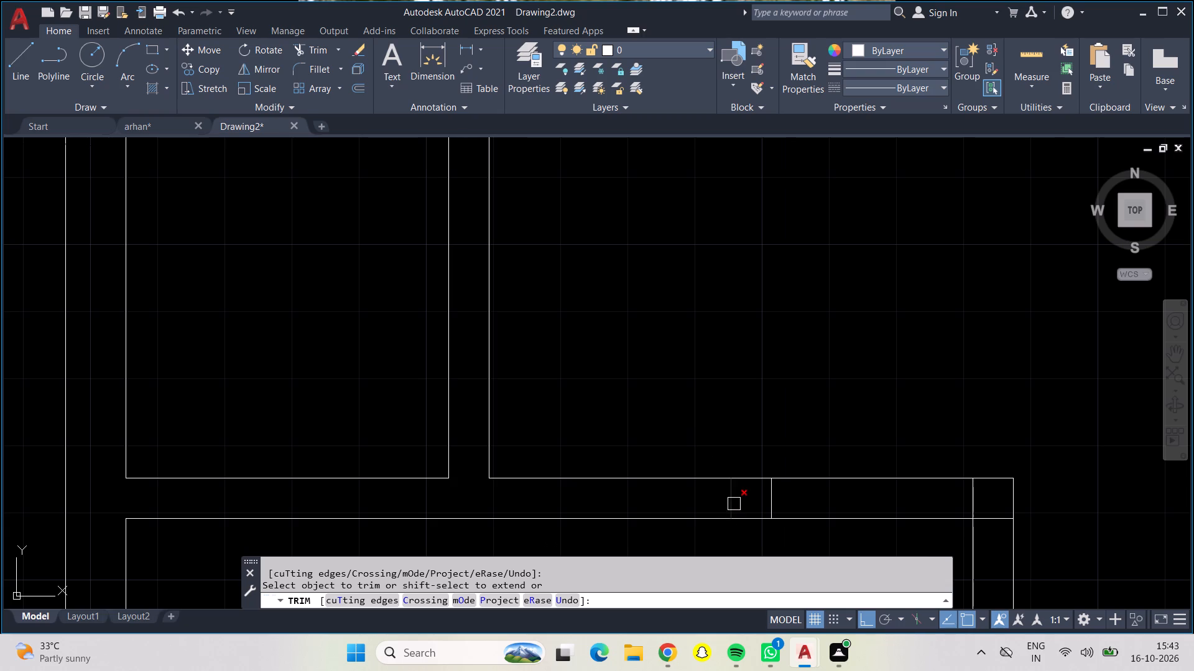
pyautogui.scroll(2, 734, 504)
pyautogui.moveTo(710, 496); pyautogui.dragTo(866, 479)
# Trim the overlapping inner lines at the lower left room's upper-right wall corner.
pyautogui.scroll(-1, 848, 487)
pyautogui.moveTo(848, 487); pyautogui.dragTo(496, 482, button='middle')
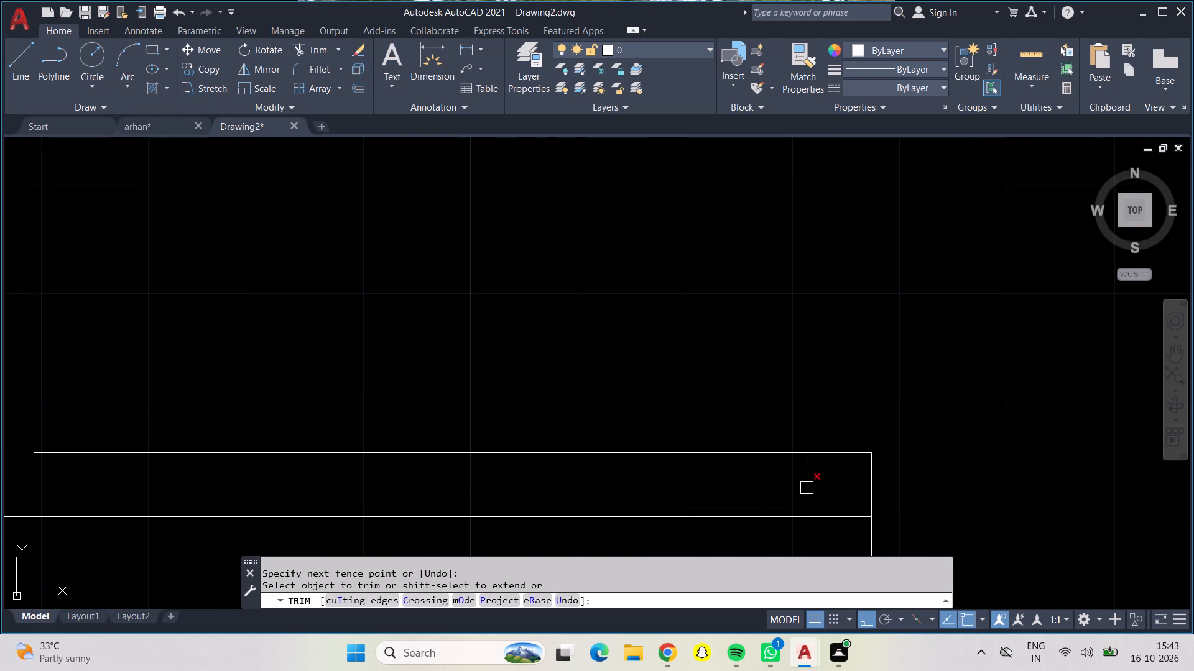
pyautogui.click(807, 488)
pyautogui.click(827, 514)
# Trim the two short crosspieces inside the left outer wall beside the lower left room.
pyautogui.scroll(-3, 807, 473)
pyautogui.scroll(-1, 805, 410)
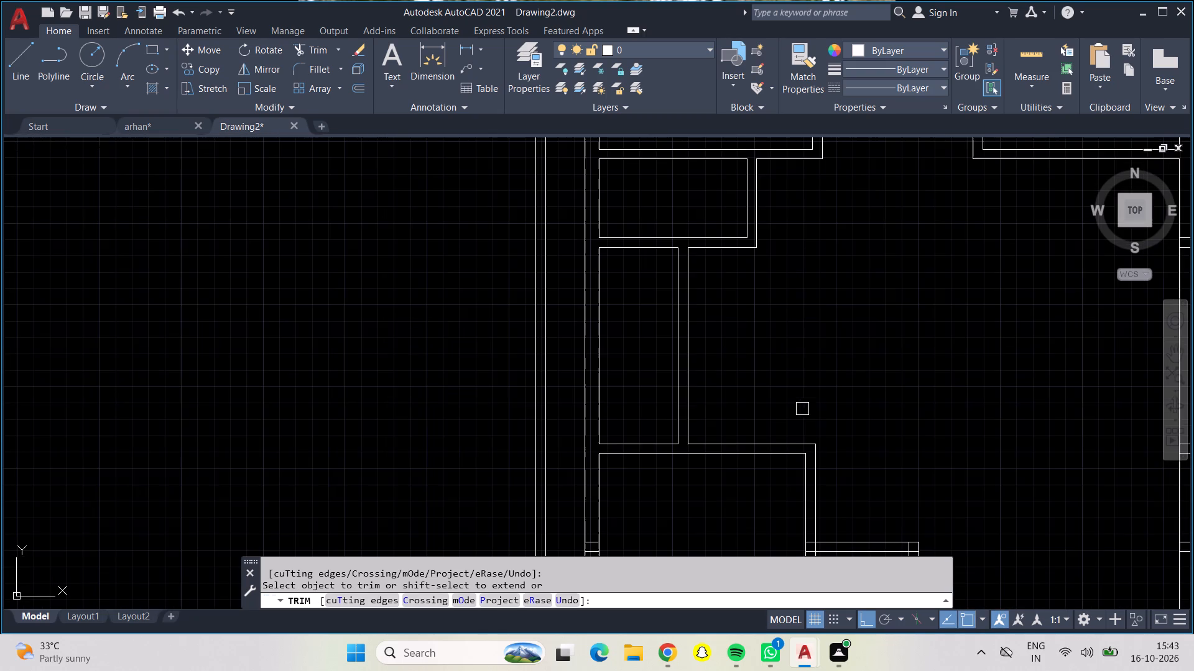
pyautogui.moveTo(790, 401); pyautogui.dragTo(745, 170, button='middle')
pyautogui.scroll(4, 548, 311)
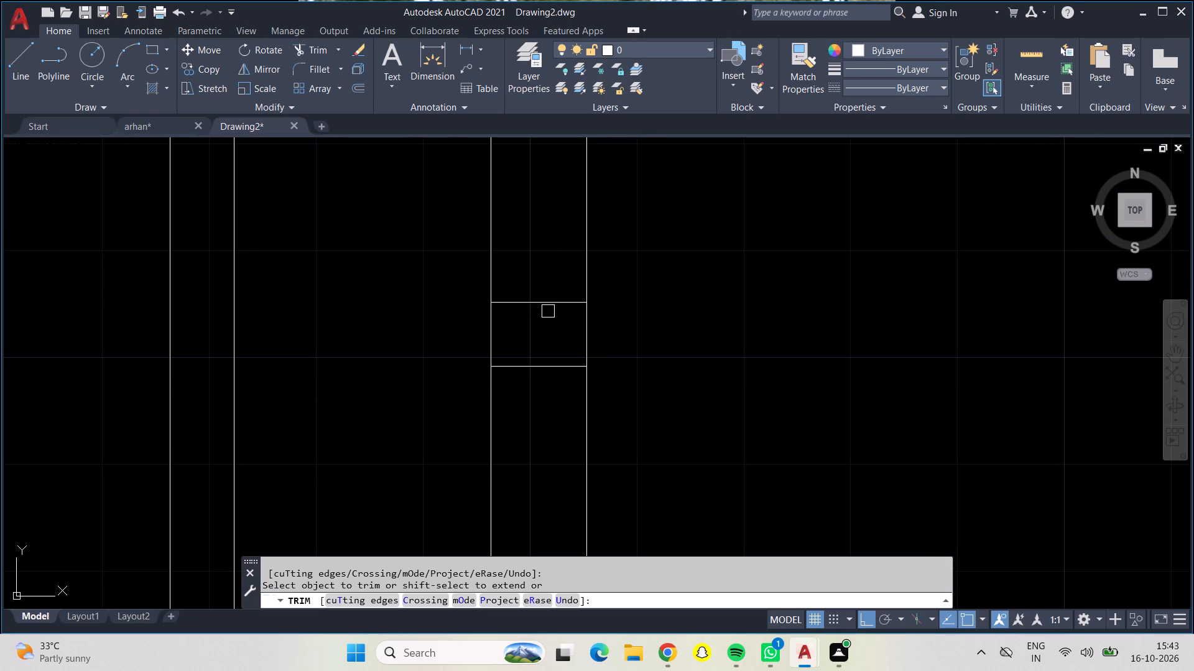
pyautogui.moveTo(541, 267); pyautogui.dragTo(524, 482)
# Trim the crossing lines where the long horizontal wall below the lower left room meets the left outer wall.
pyautogui.scroll(-2, 543, 481)
pyautogui.scroll(-1, 634, 479)
pyautogui.moveTo(634, 479); pyautogui.dragTo(634, 223, button='middle')
pyautogui.scroll(4, 572, 337)
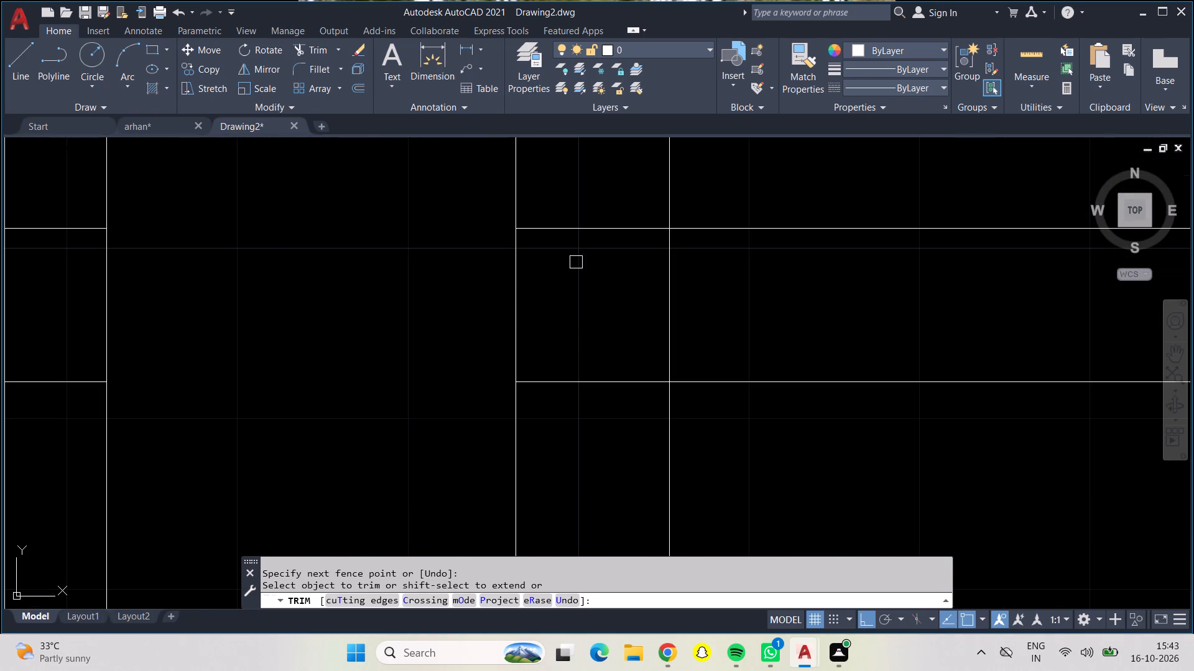
pyautogui.moveTo(602, 200); pyautogui.dragTo(718, 303)
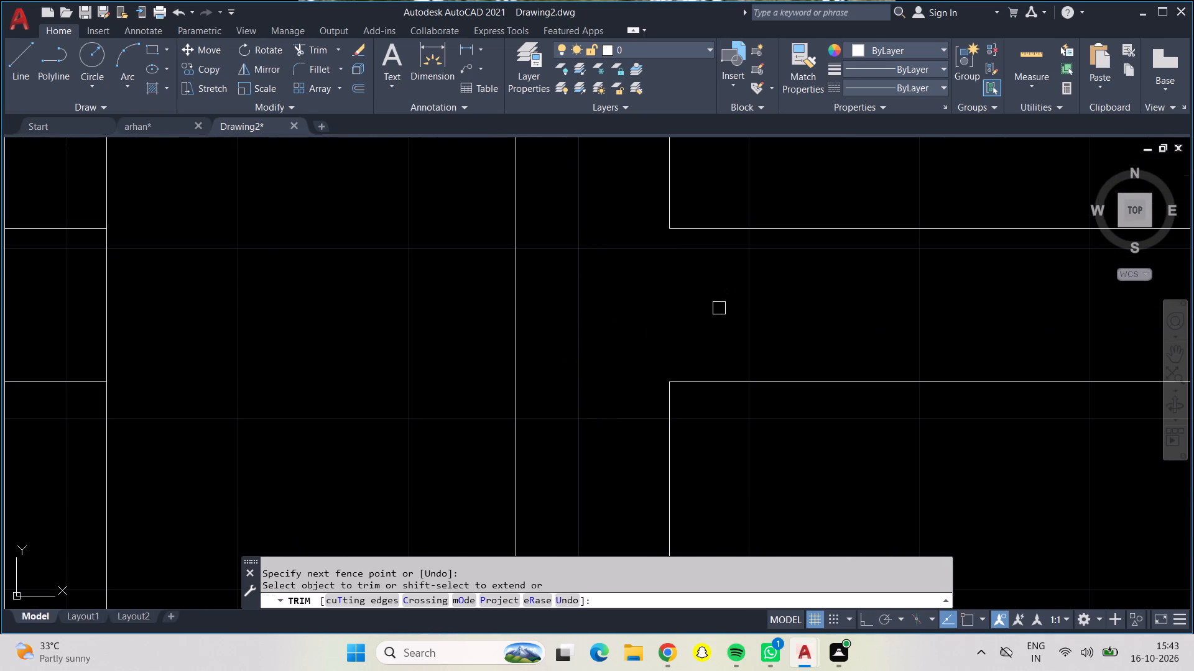
# Trim both pairs of short crosspieces inside the long horizontal wall below the lower left room.
pyautogui.scroll(-1, 720, 312)
pyautogui.moveTo(713, 312); pyautogui.dragTo(519, 342, button='middle')
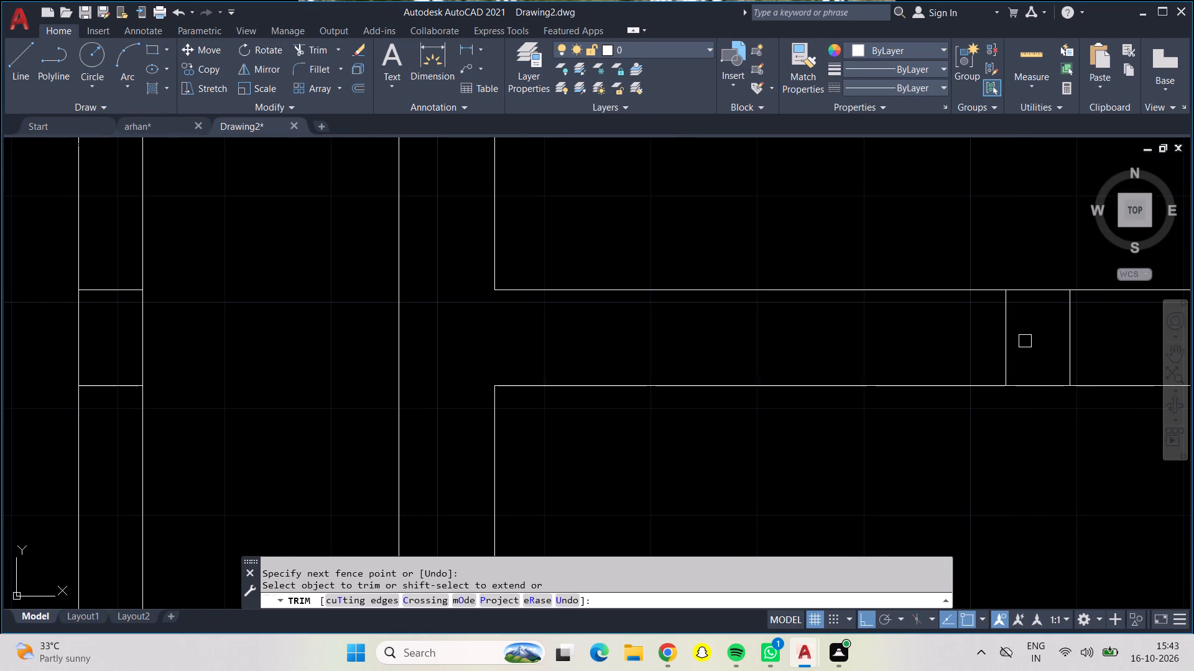
pyautogui.moveTo(1027, 344); pyautogui.dragTo(886, 381)
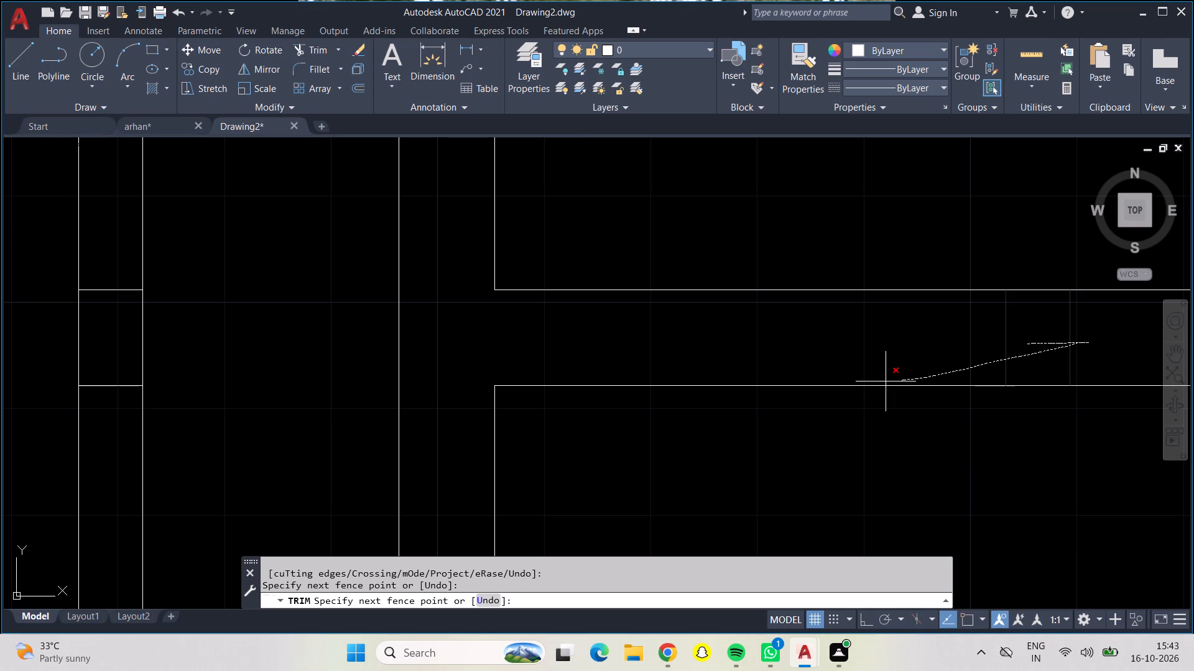
pyautogui.moveTo(886, 381); pyautogui.dragTo(887, 381)
pyautogui.scroll(-3, 891, 378)
pyautogui.moveTo(928, 407); pyautogui.dragTo(531, 406, button='middle')
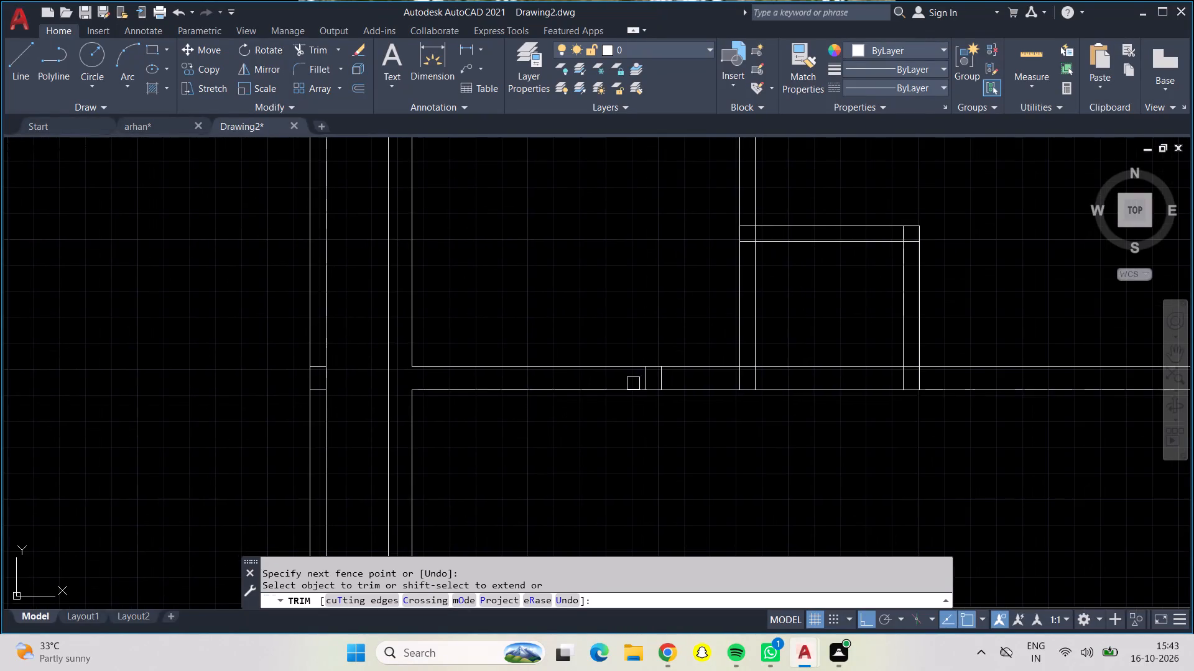
pyautogui.scroll(4, 634, 383)
pyautogui.moveTo(634, 383); pyautogui.dragTo(930, 374)
pyautogui.scroll(-2, 922, 374)
# Open the junctions where the small square room's two side walls meet the long horizontal wall.
pyautogui.moveTo(902, 378); pyautogui.dragTo(876, 379, button='middle')
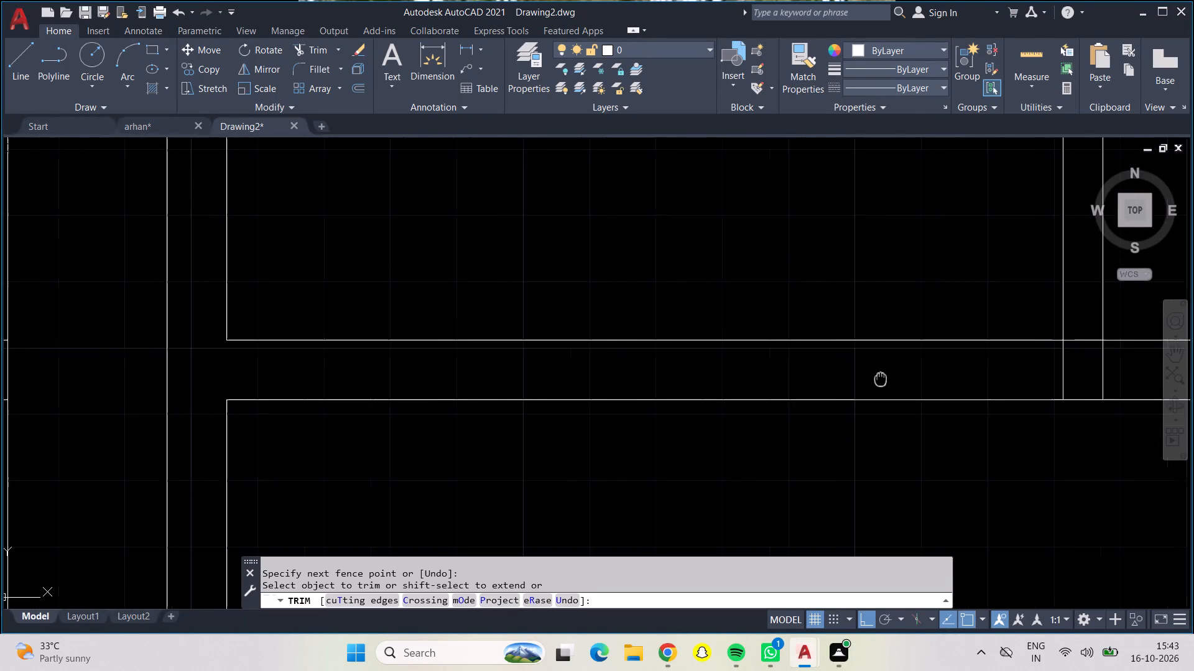
pyautogui.moveTo(876, 379); pyautogui.dragTo(474, 375, button='middle')
pyautogui.moveTo(586, 373); pyautogui.dragTo(708, 372)
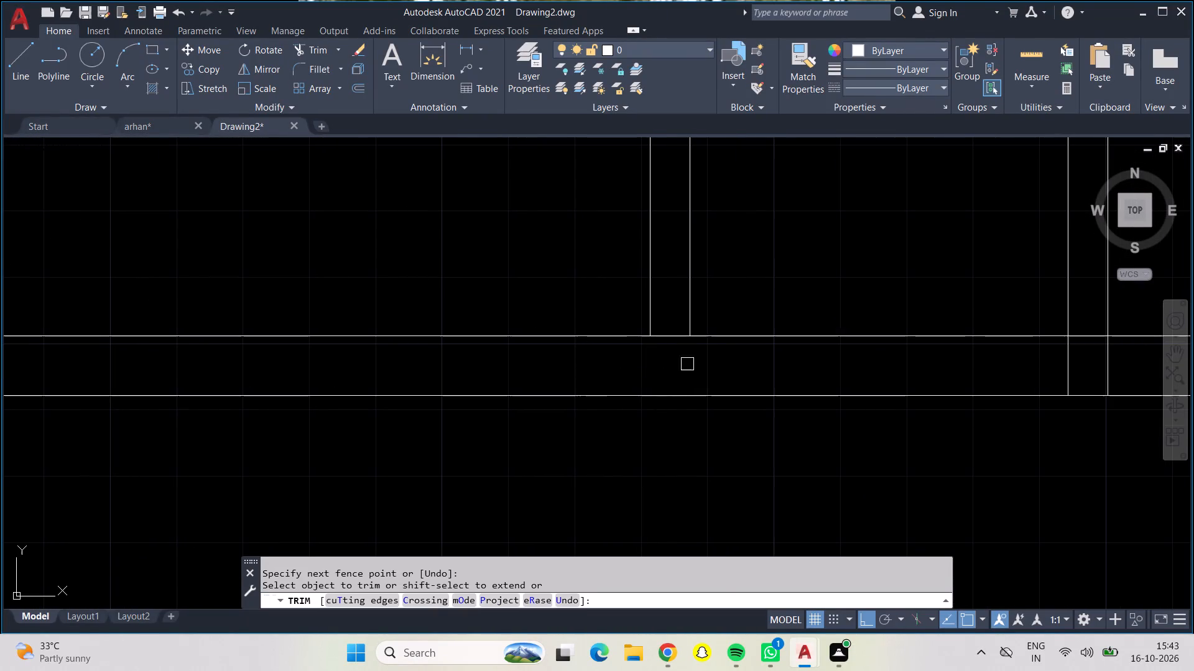
pyautogui.click(664, 339)
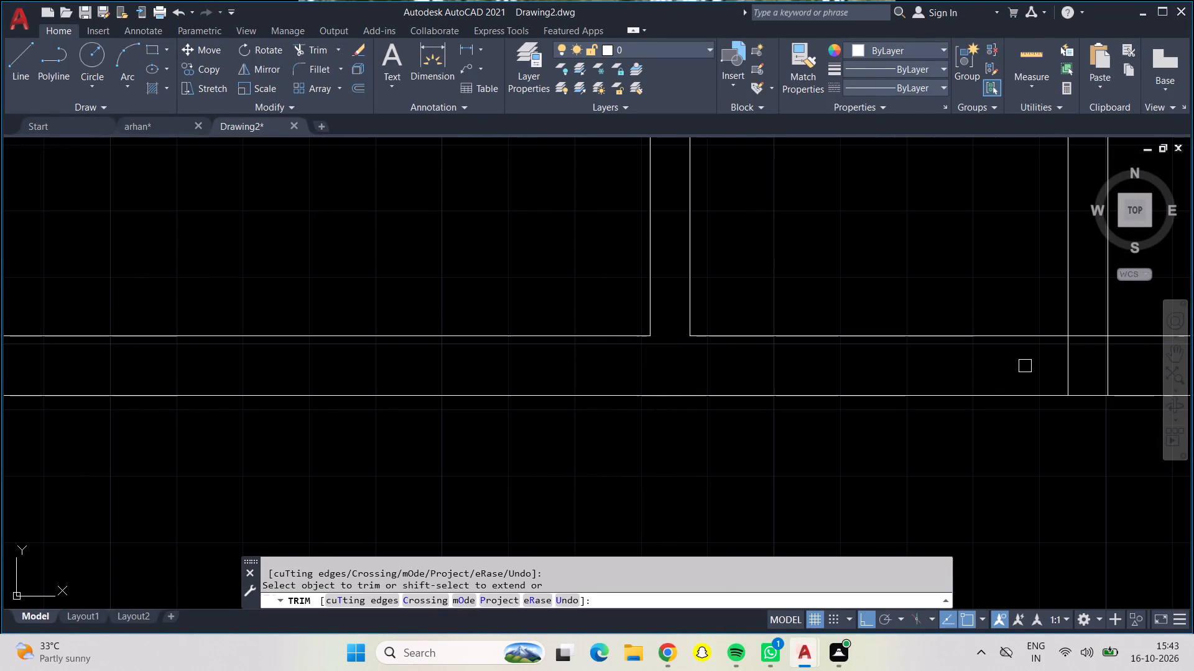
pyautogui.moveTo(1030, 364); pyautogui.dragTo(1150, 356)
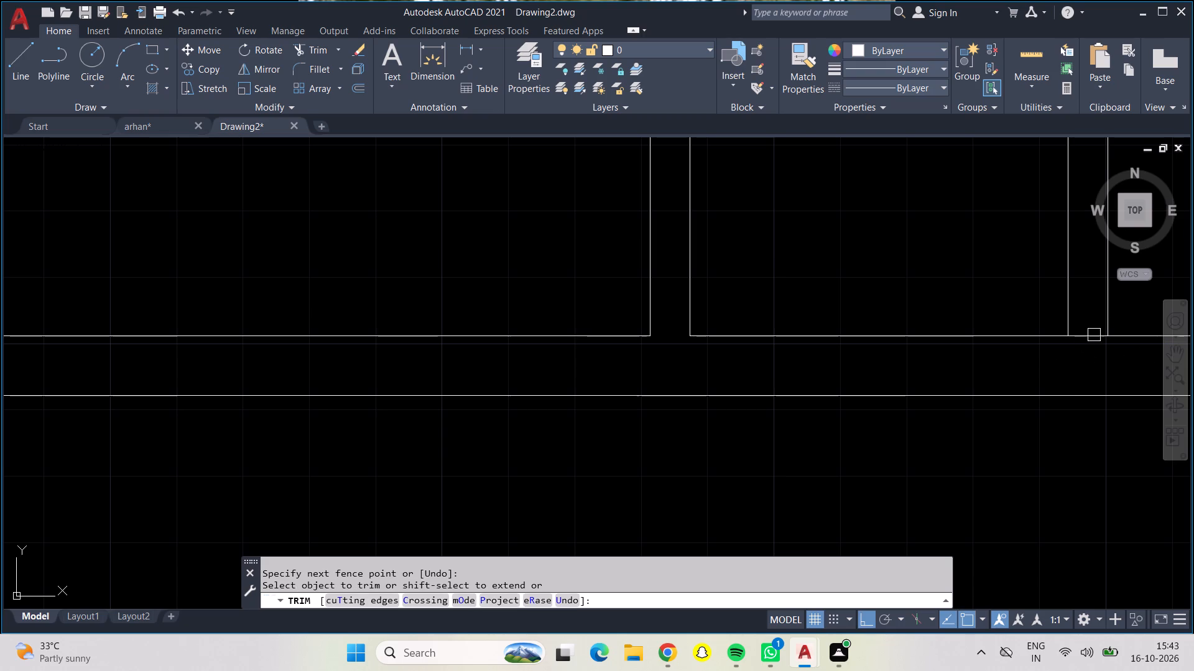
pyautogui.click(1097, 333)
# Trim the crossing lines where the small square room's upper wall meets the lower left room's right wall.
pyautogui.scroll(-3, 1065, 336)
pyautogui.moveTo(1007, 305); pyautogui.dragTo(1008, 406, button='middle')
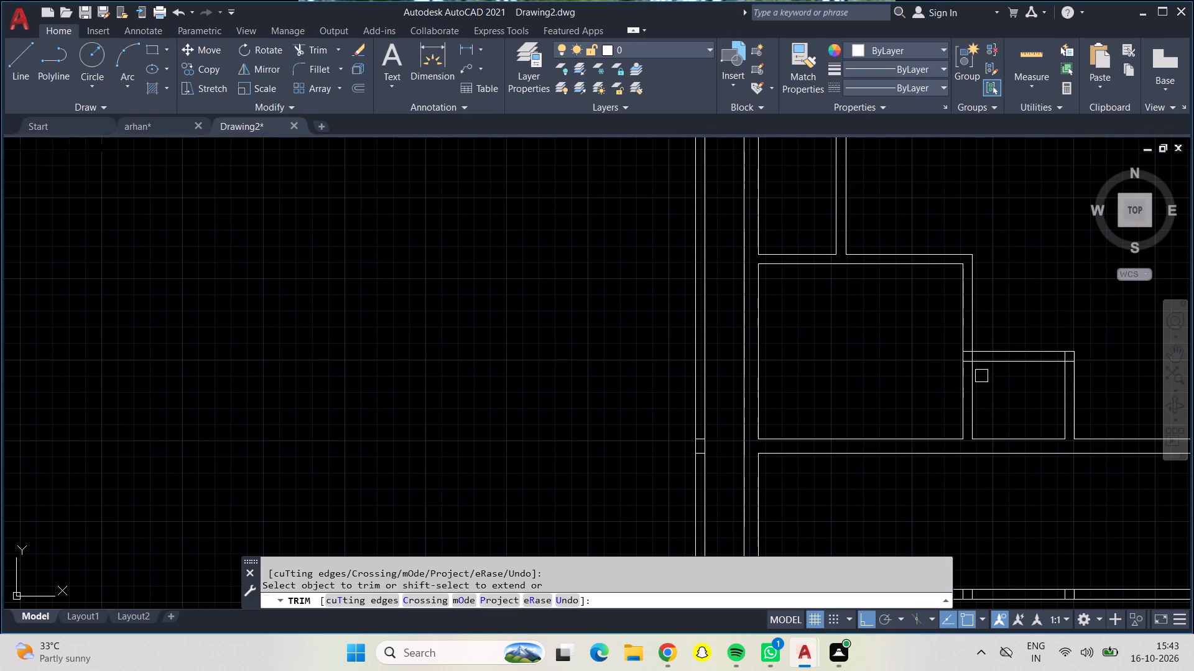
pyautogui.scroll(5, 977, 360)
pyautogui.moveTo(897, 234); pyautogui.dragTo(911, 398)
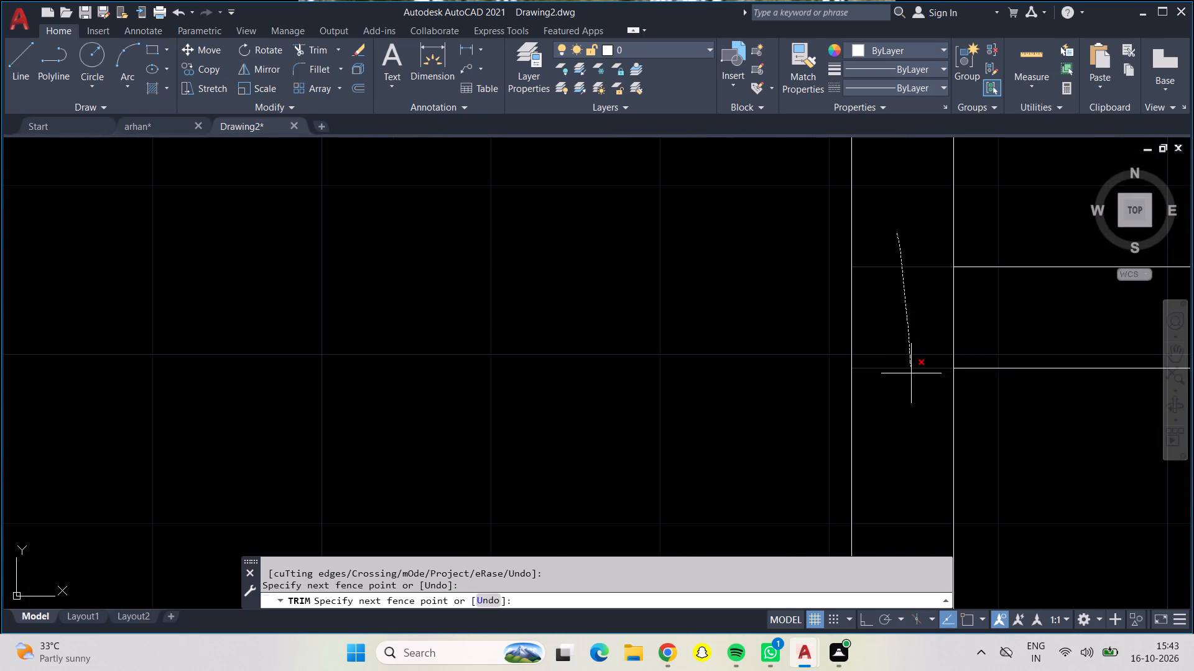
pyautogui.moveTo(911, 398); pyautogui.dragTo(981, 332)
# Trim the overlapping inner lines at the small square room's upper-right wall corner and finish trimming.
pyautogui.scroll(-3, 968, 331)
pyautogui.moveTo(1044, 414); pyautogui.dragTo(817, 404, button='middle')
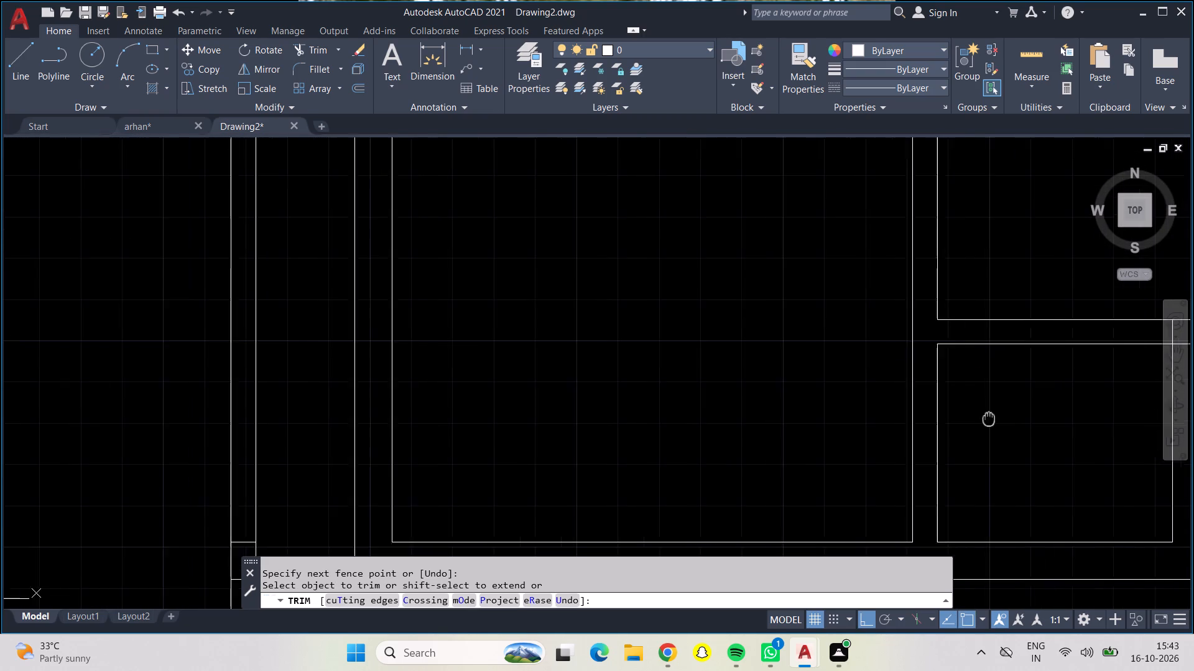
pyautogui.moveTo(817, 404); pyautogui.dragTo(727, 404, button='middle')
pyautogui.scroll(3, 886, 328)
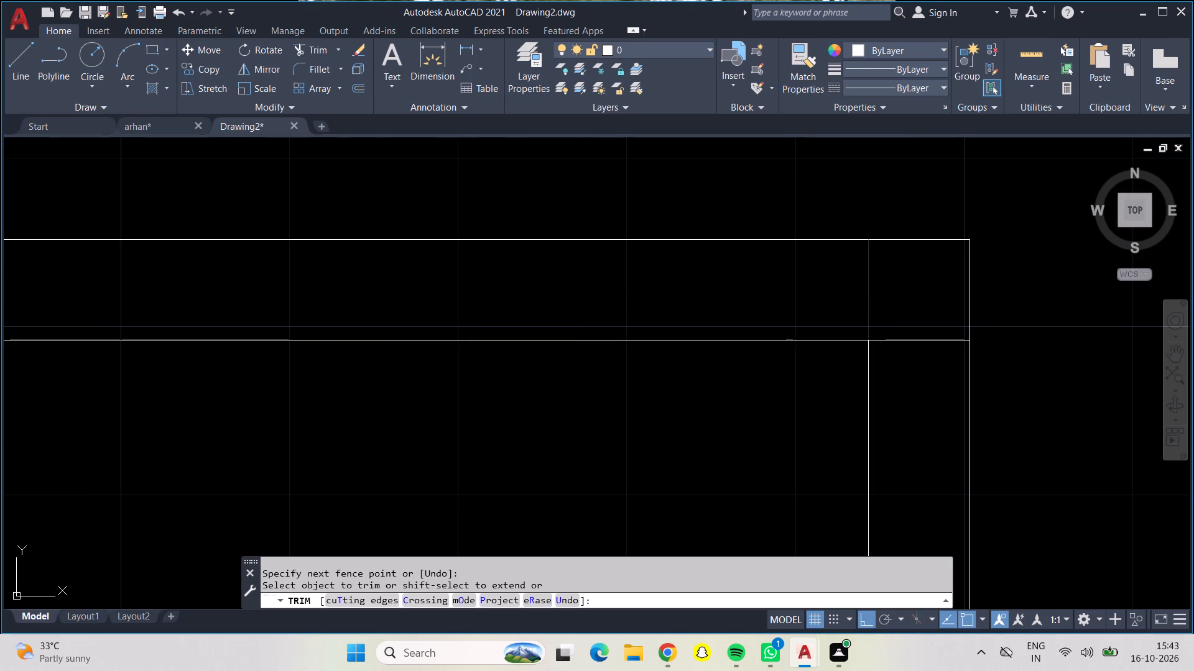
pyautogui.click(870, 307)
pyautogui.click(911, 349)
pyautogui.click(910, 314)
pyautogui.scroll(-2, 910, 314)
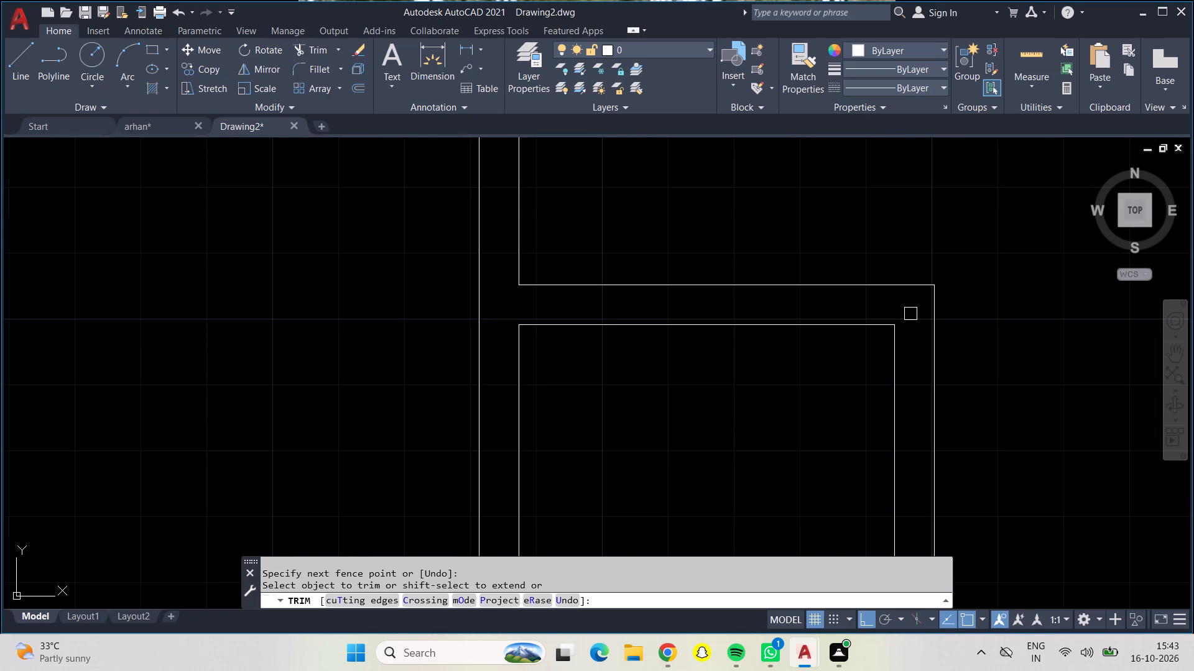
pyautogui.scroll(-2, 751, 368)
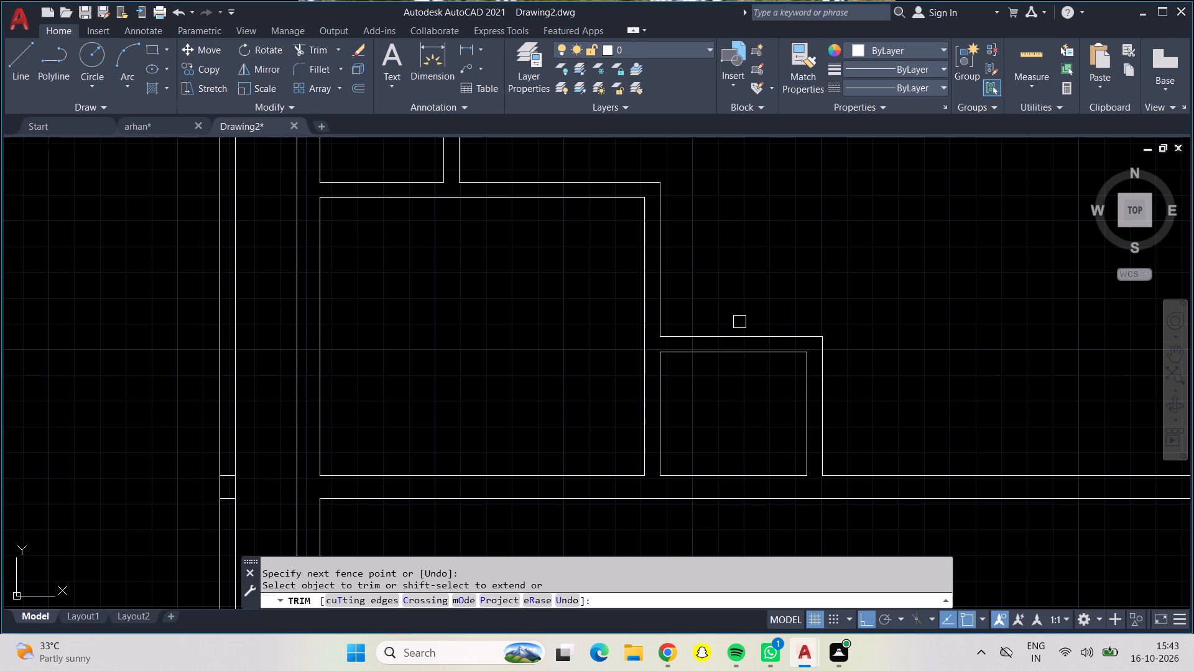
pyautogui.scroll(-1, 798, 362)
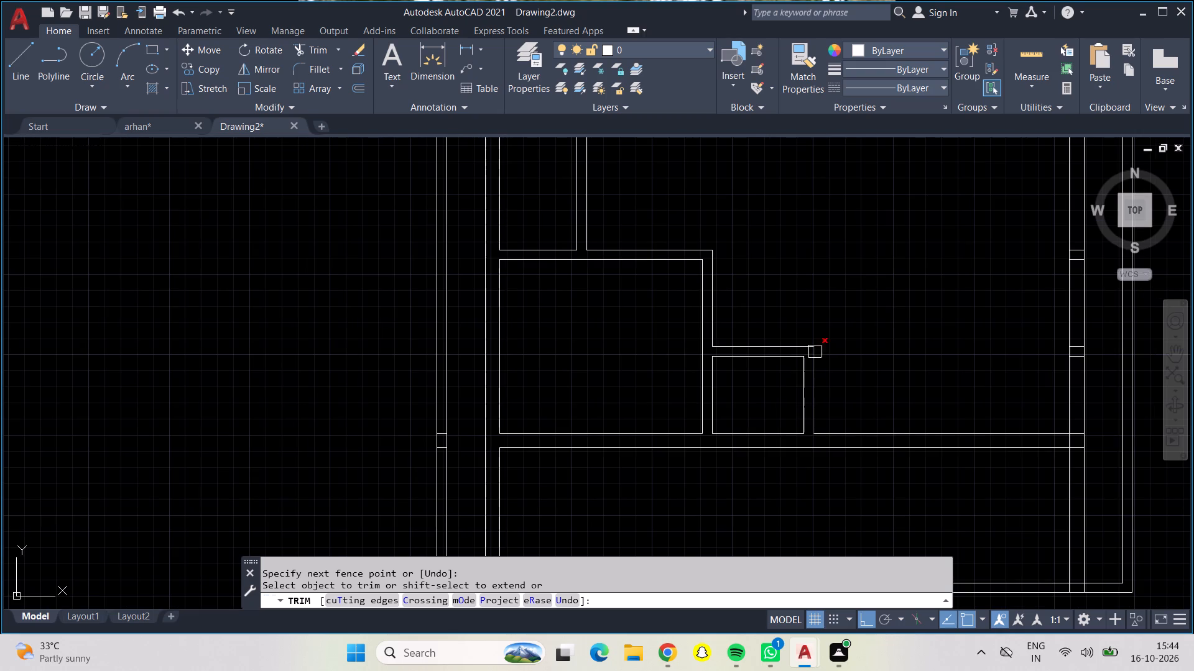
pyautogui.moveTo(828, 293); pyautogui.dragTo(718, 398, button='middle')
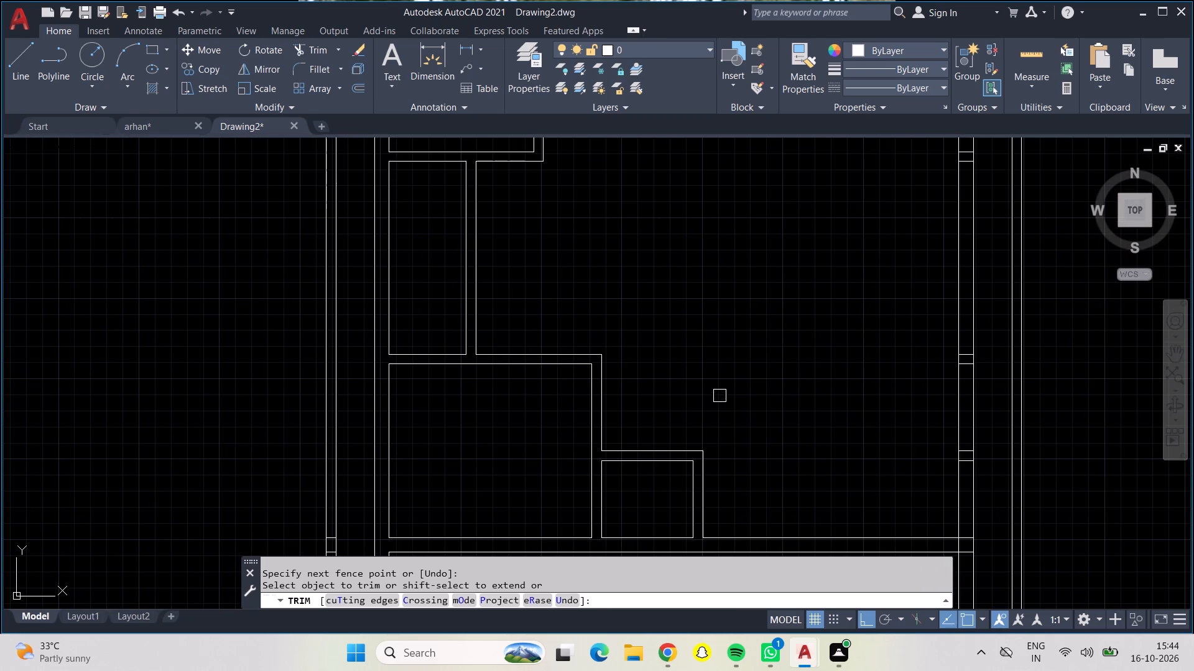
pyautogui.scroll(-1, 728, 387)
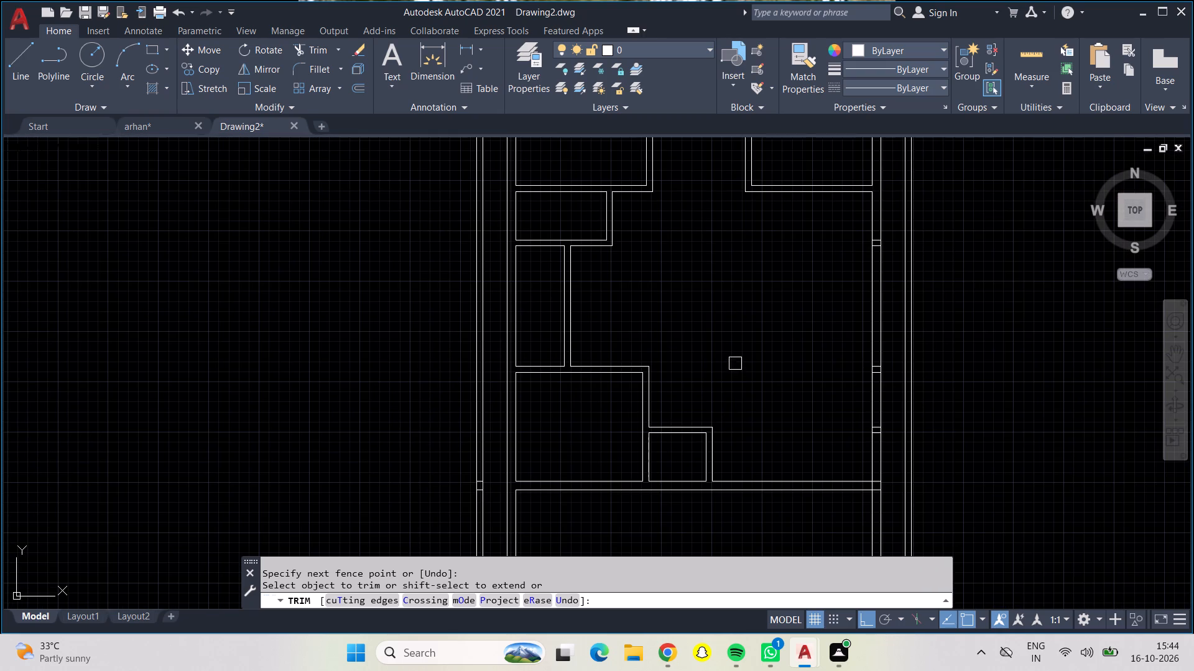
pyautogui.moveTo(736, 363); pyautogui.dragTo(626, 380, button='middle')
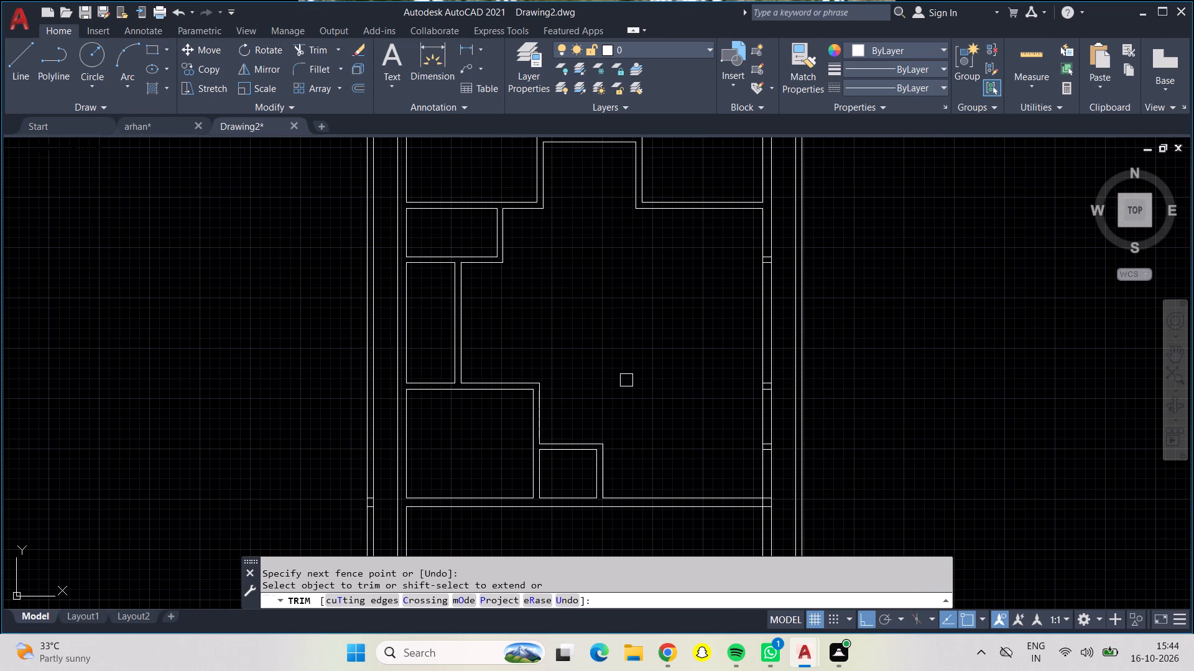
pyautogui.press('Escape')
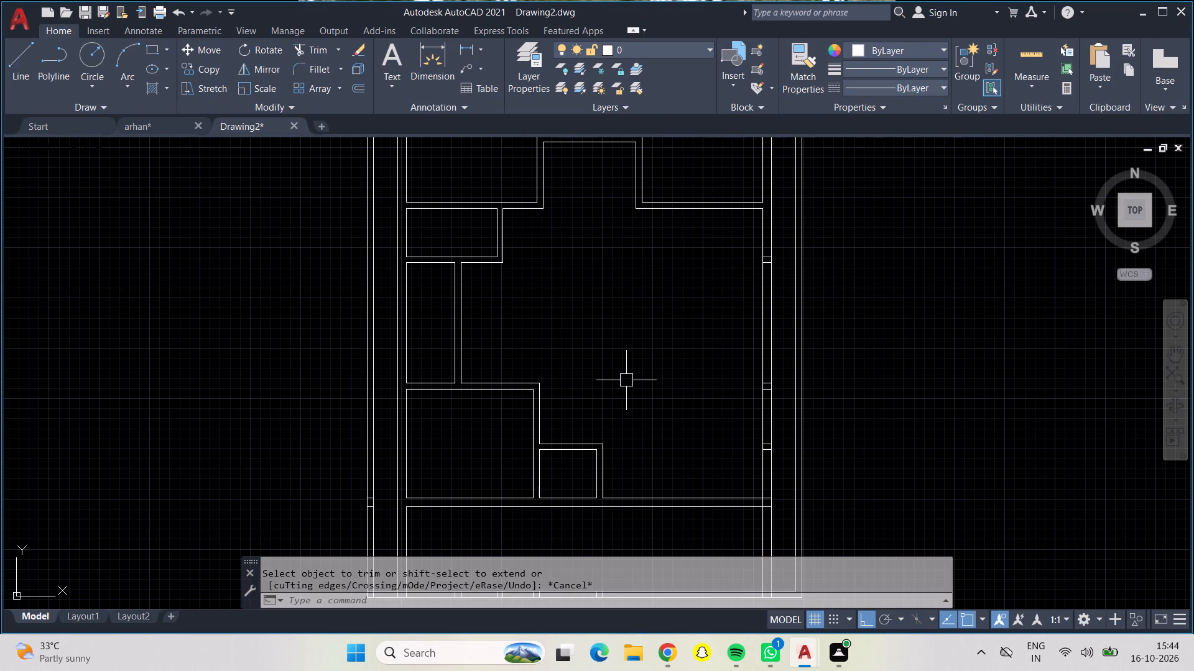
# Offset the inner line of the right outer wall 10' inward into the central hall.
pyautogui.press('o')
pyautogui.press('Return')
pyautogui.write("10'")
pyautogui.press('Return')
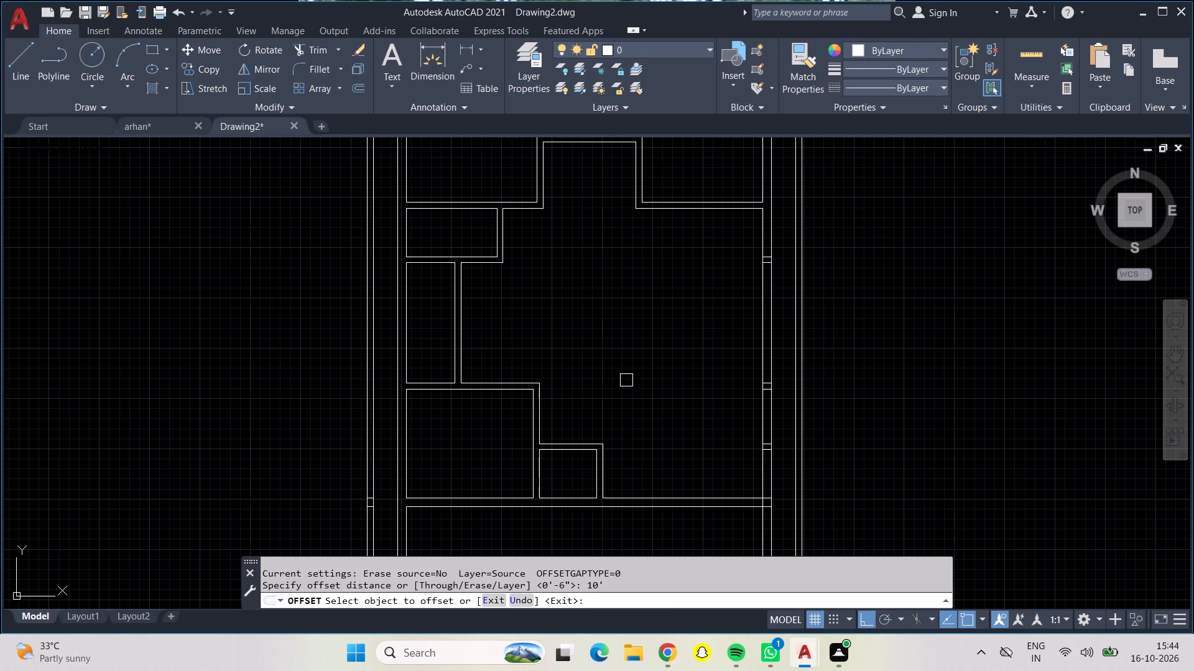
pyautogui.click(761, 340)
pyautogui.click(710, 345)
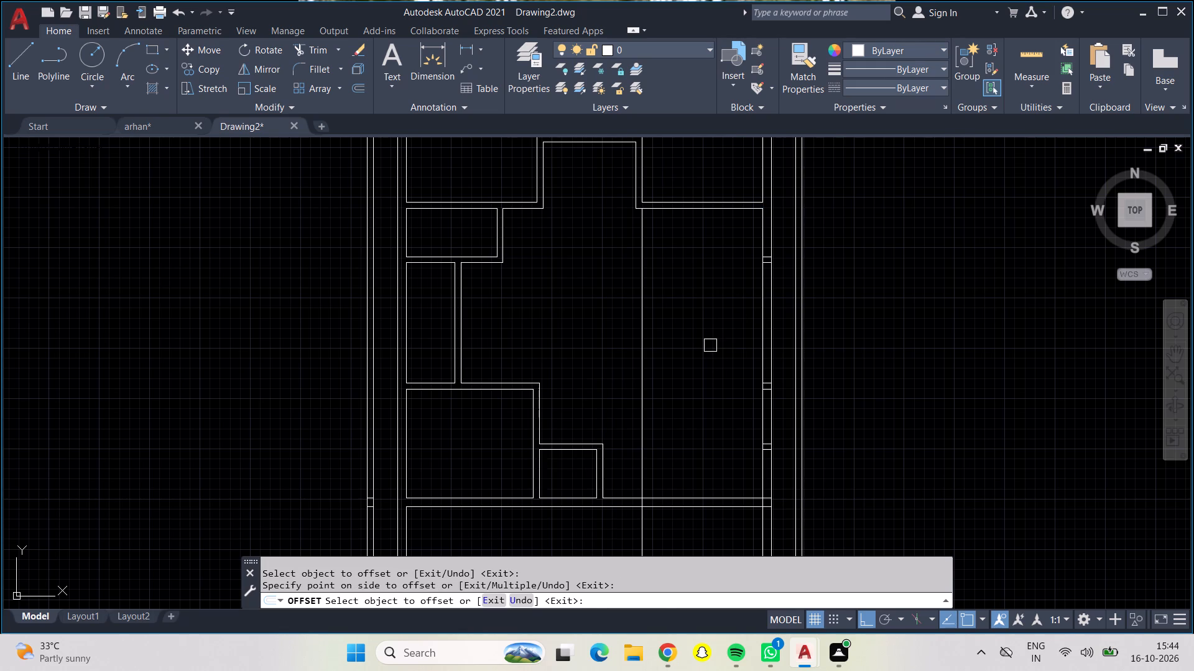
# Offset the new vertical line 6" toward the central hall to form the right-side room's inner wall.
pyautogui.press('Escape')
pyautogui.press('o')
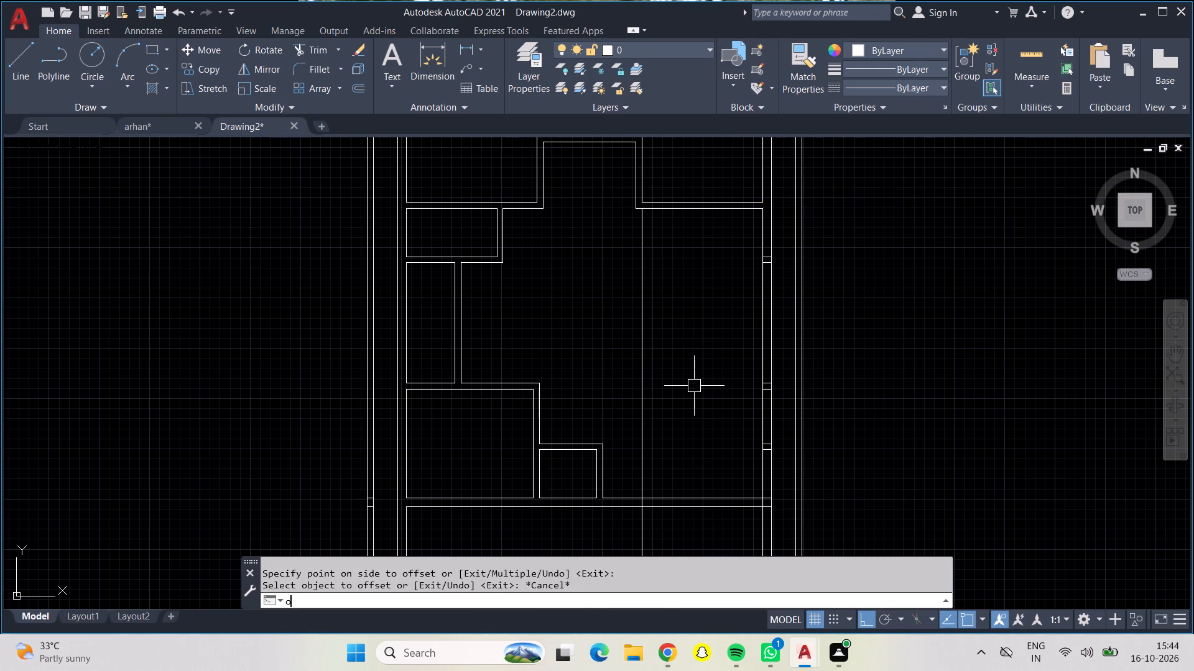
pyautogui.press('Return')
pyautogui.write('6"')
pyautogui.press('Return')
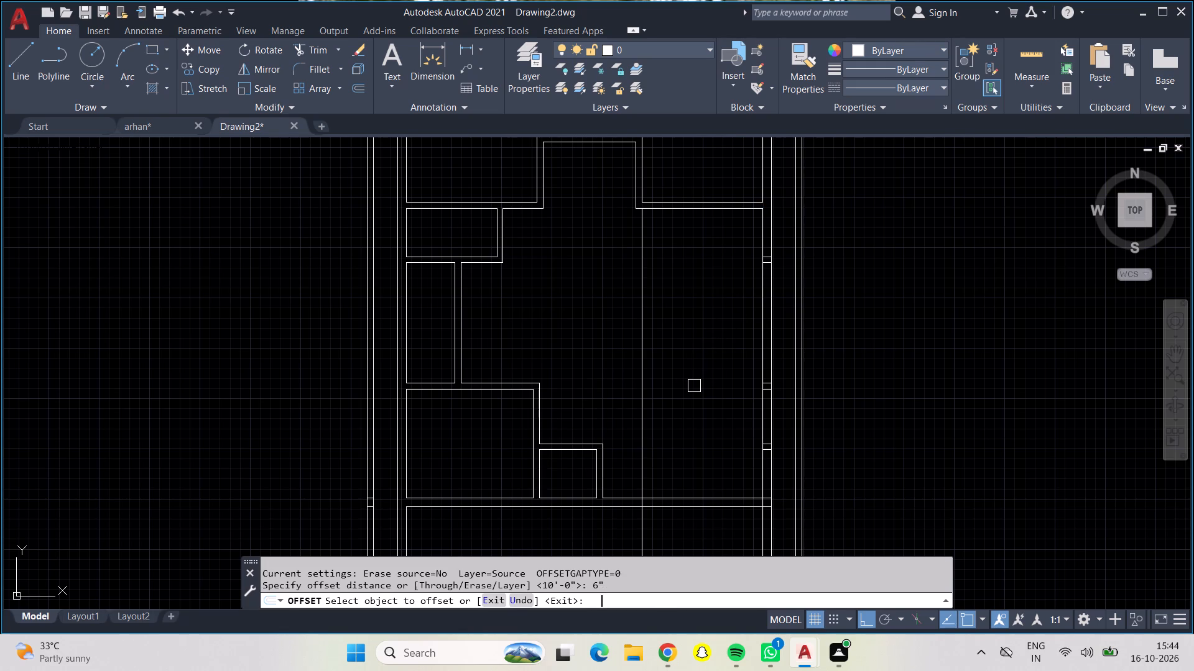
pyautogui.click(636, 316)
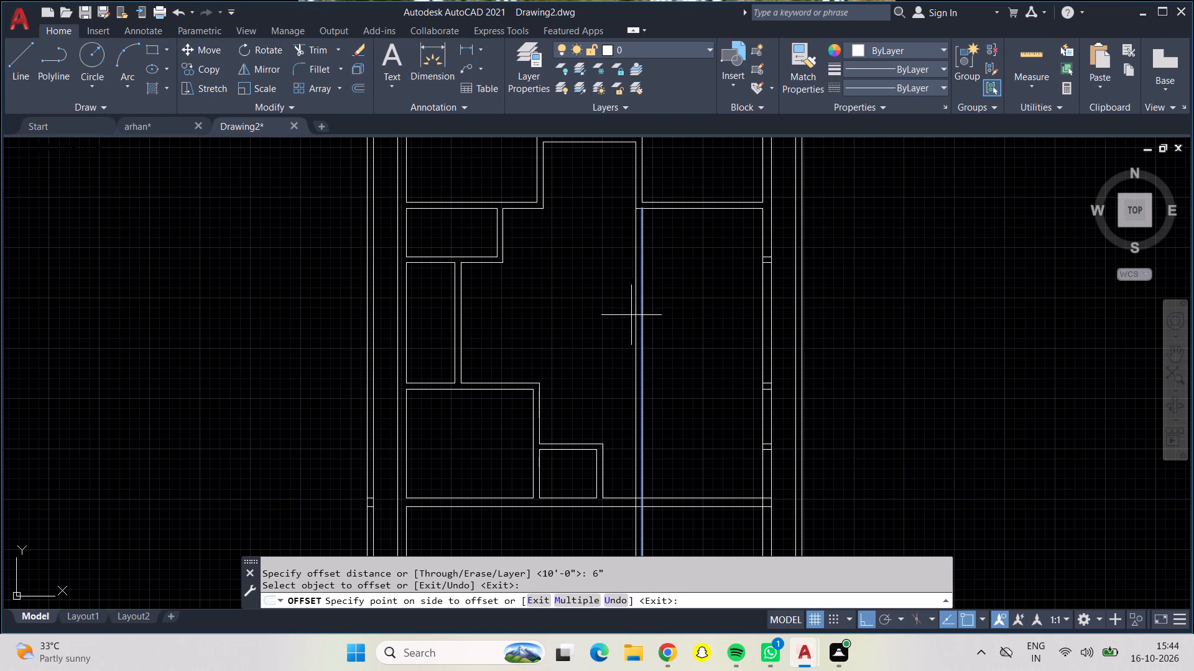
pyautogui.click(629, 314)
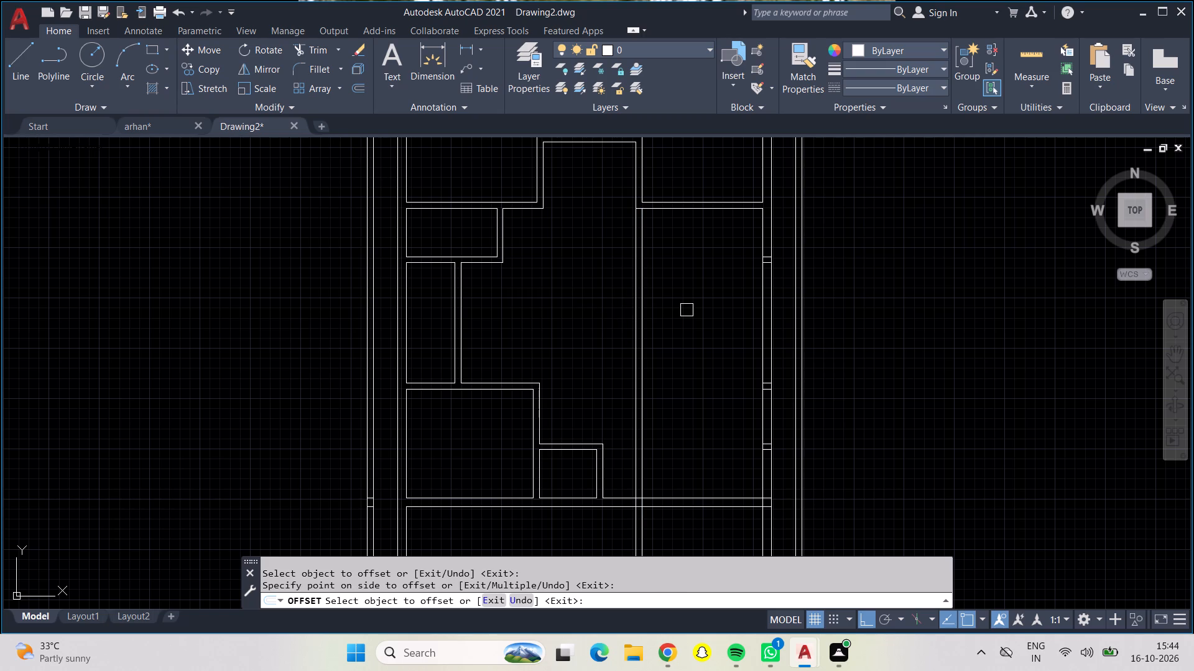
pyautogui.press('Escape')
# Offset the lower wall line of the upper right room 12' downward to set the next room's length.
pyautogui.press('o')
pyautogui.press('Return')
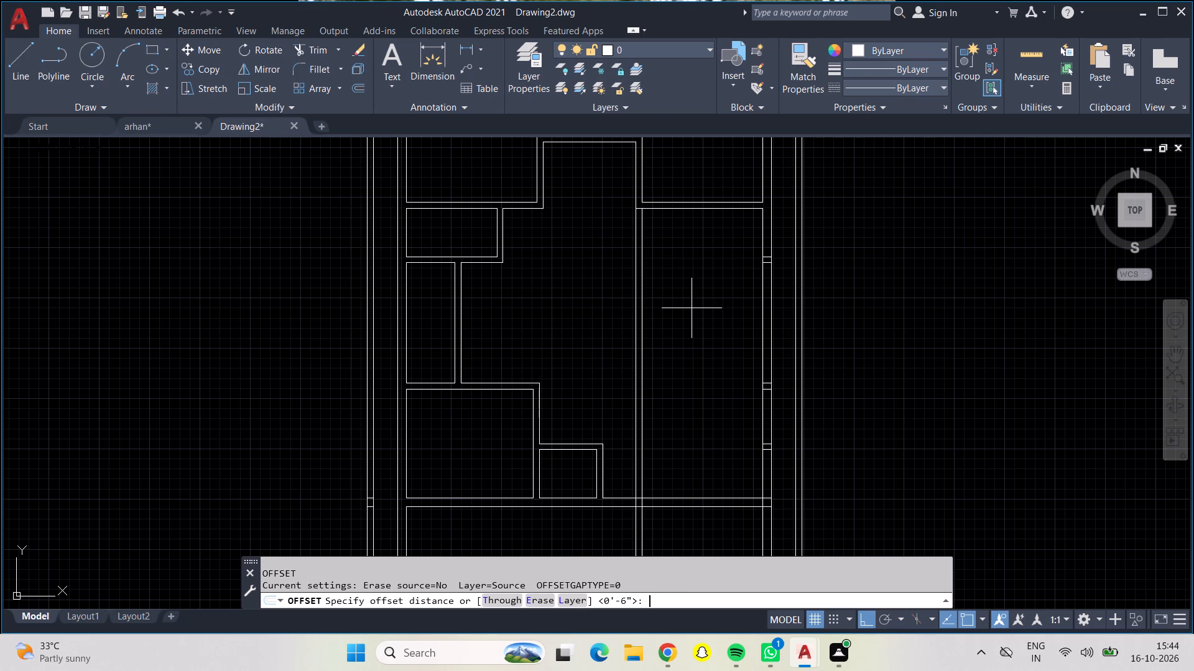
pyautogui.write("12'")
pyautogui.press('Return')
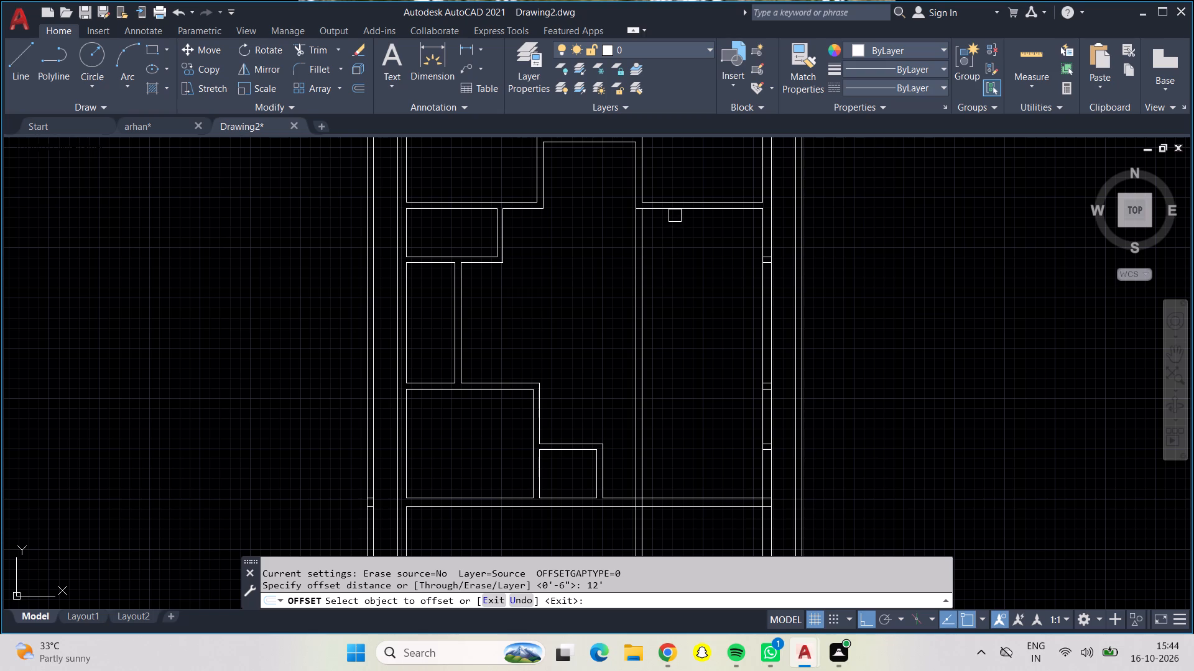
pyautogui.click(677, 214)
pyautogui.click(683, 269)
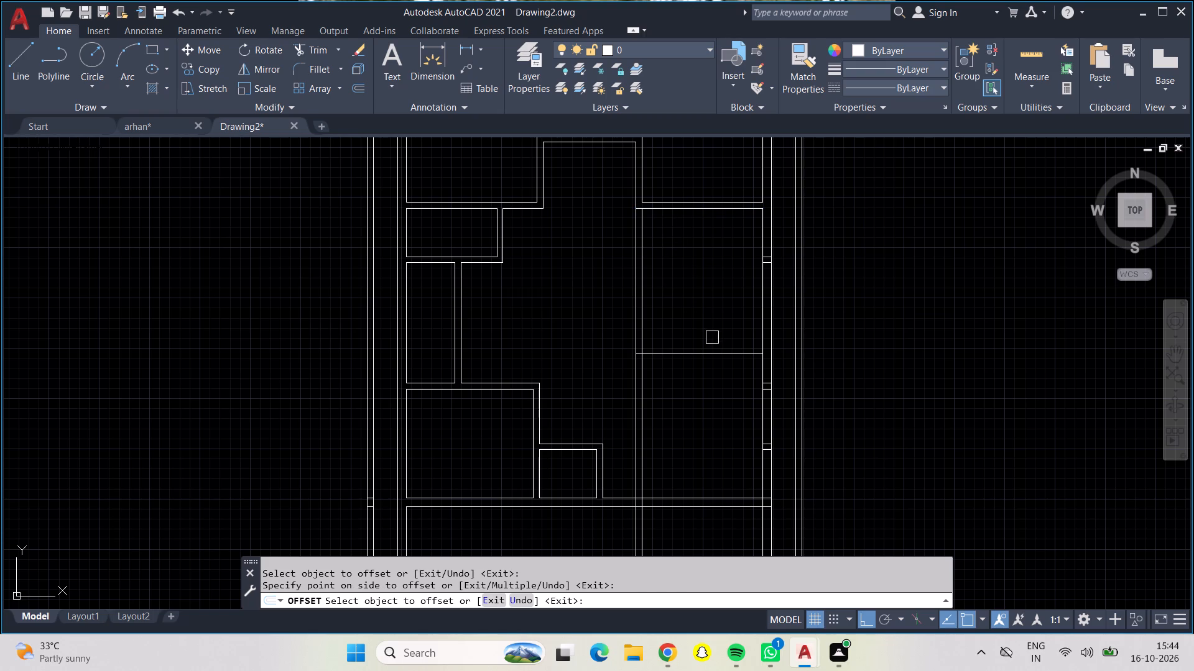
pyautogui.moveTo(710, 286); pyautogui.dragTo(708, 237, button='middle')
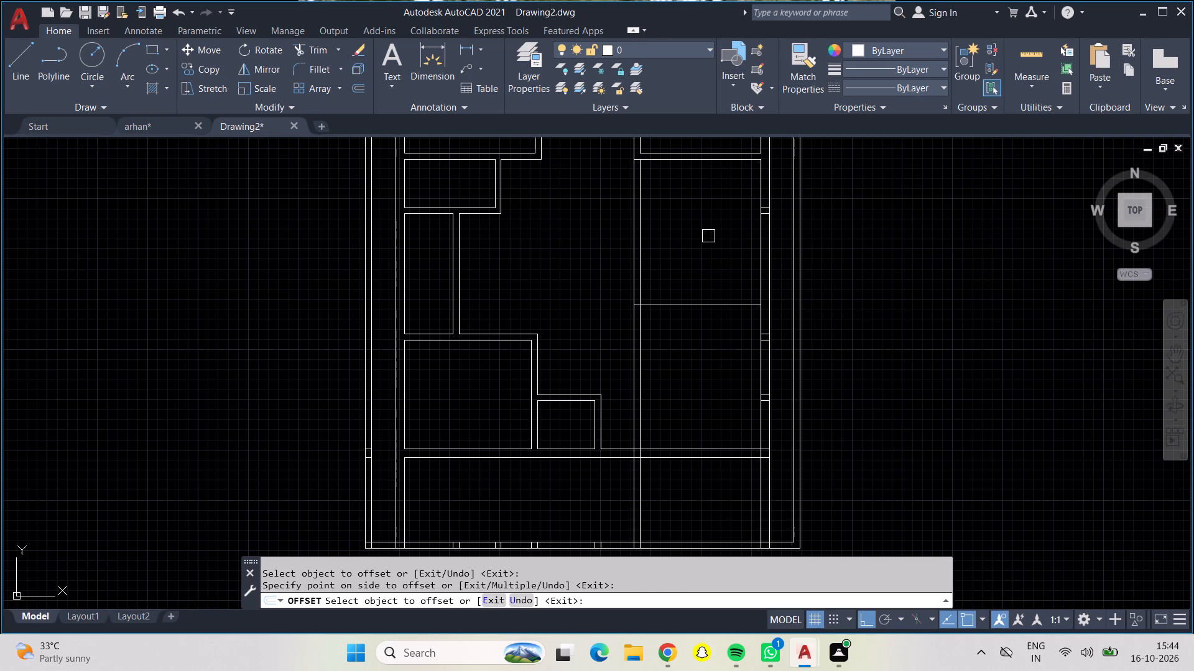
pyautogui.press('Escape')
# Offset the new horizontal line in the right-side room 6" upward to give its lower wall thickness.
pyautogui.press('o')
pyautogui.press('Return')
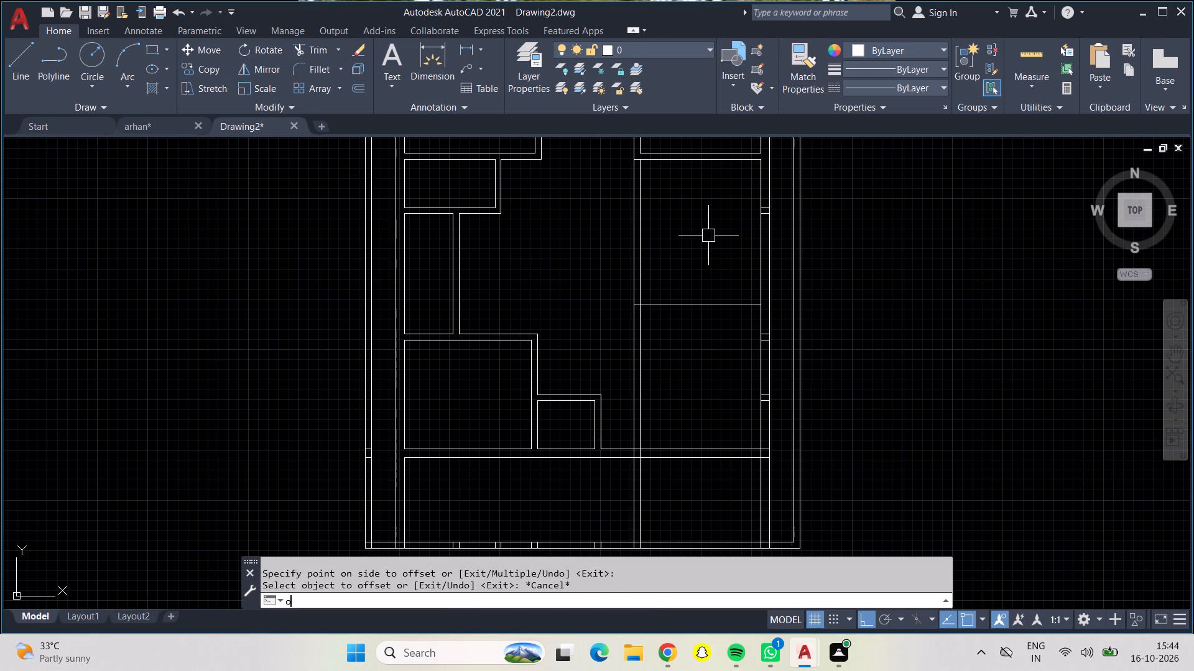
pyautogui.write('6"')
pyautogui.press('Return')
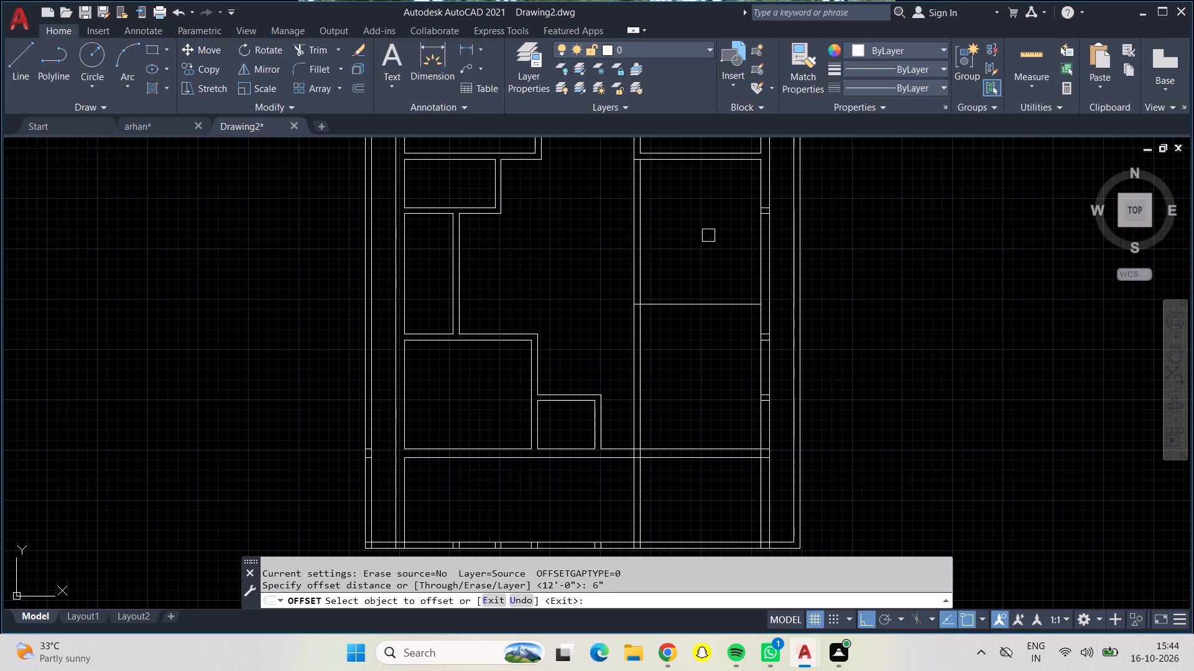
pyautogui.click(733, 302)
pyautogui.click(733, 274)
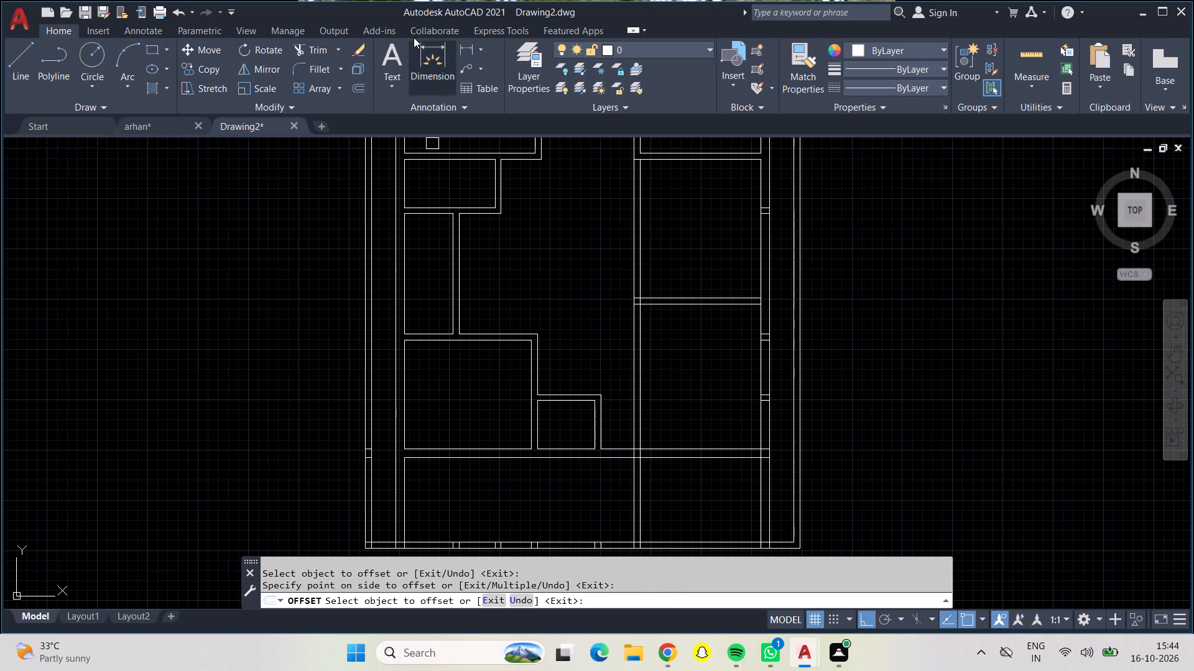
# Trim away the new vertical wall's lines below the 12' room, including the pieces crossing the long horizontal wall and bottom area.
pyautogui.click(320, 49)
pyautogui.moveTo(590, 325); pyautogui.dragTo(626, 348)
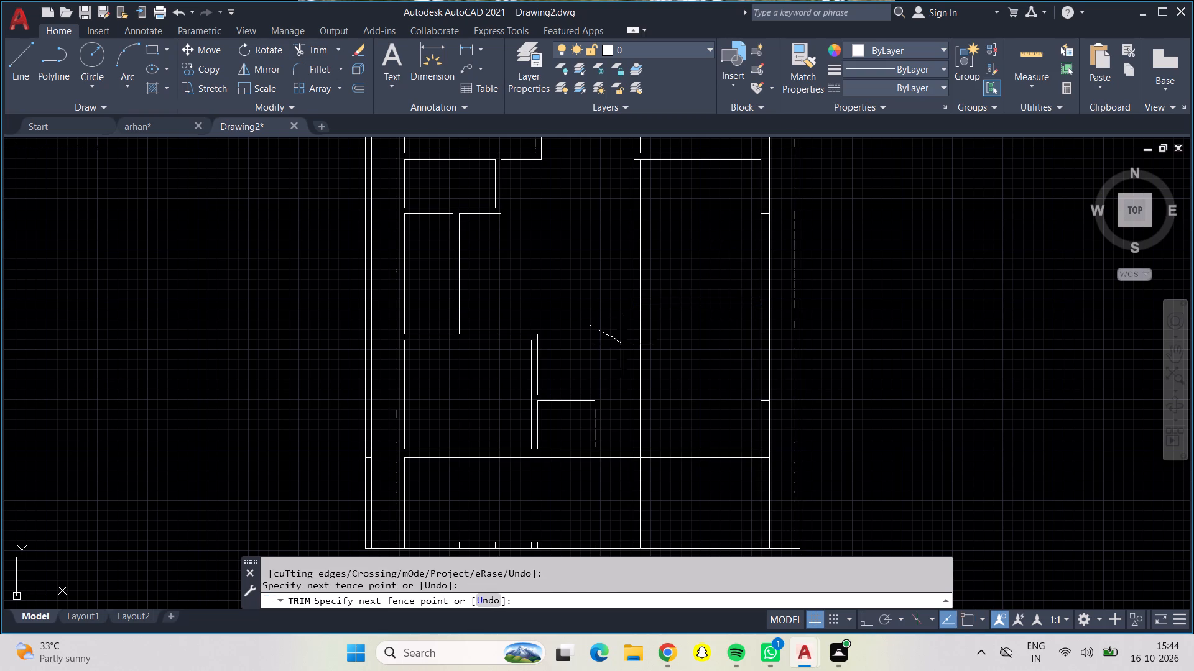
pyautogui.moveTo(626, 348); pyautogui.dragTo(644, 355)
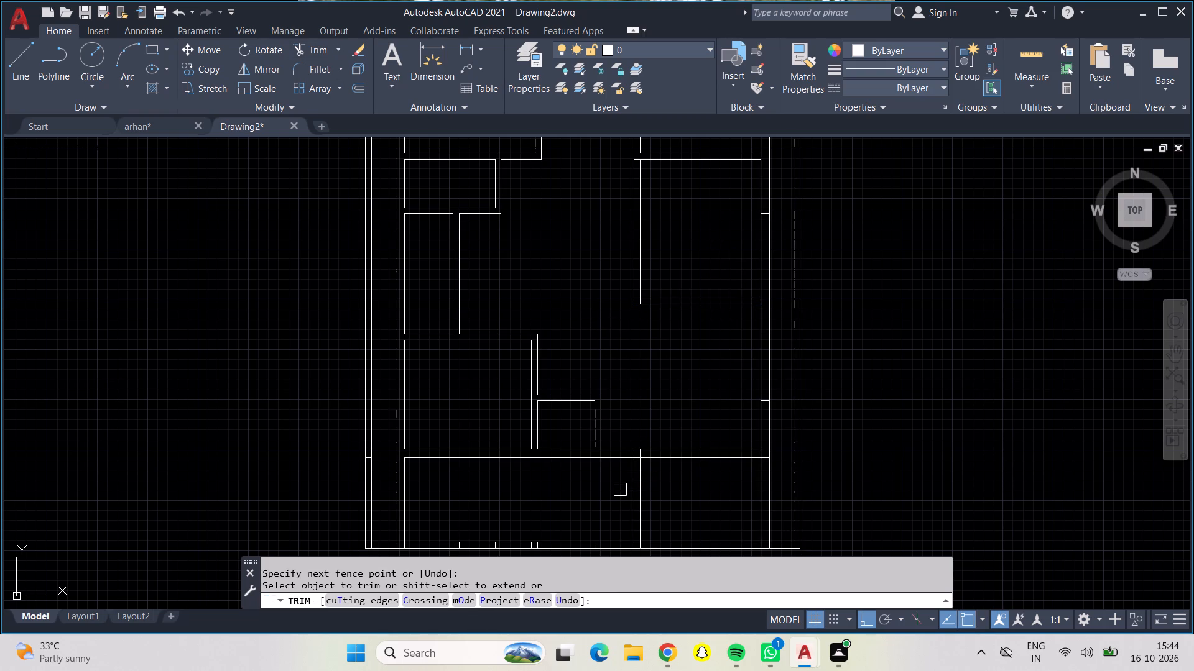
pyautogui.moveTo(610, 486); pyautogui.dragTo(655, 509)
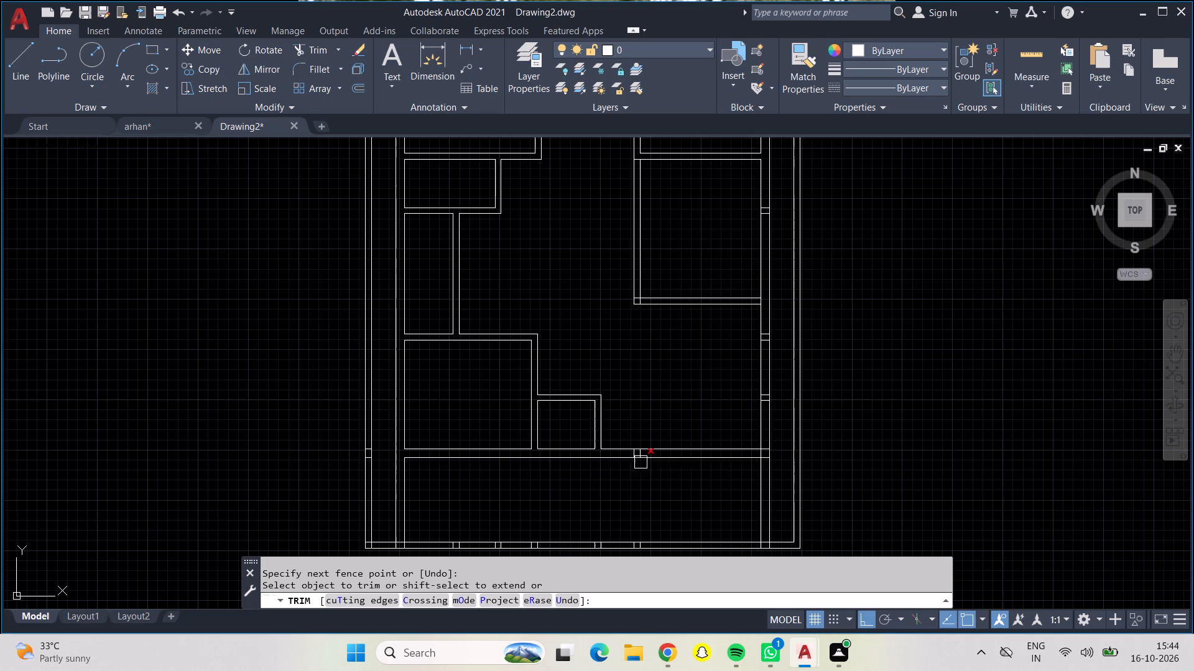
pyautogui.scroll(3, 639, 450)
pyautogui.moveTo(614, 467); pyautogui.dragTo(641, 467)
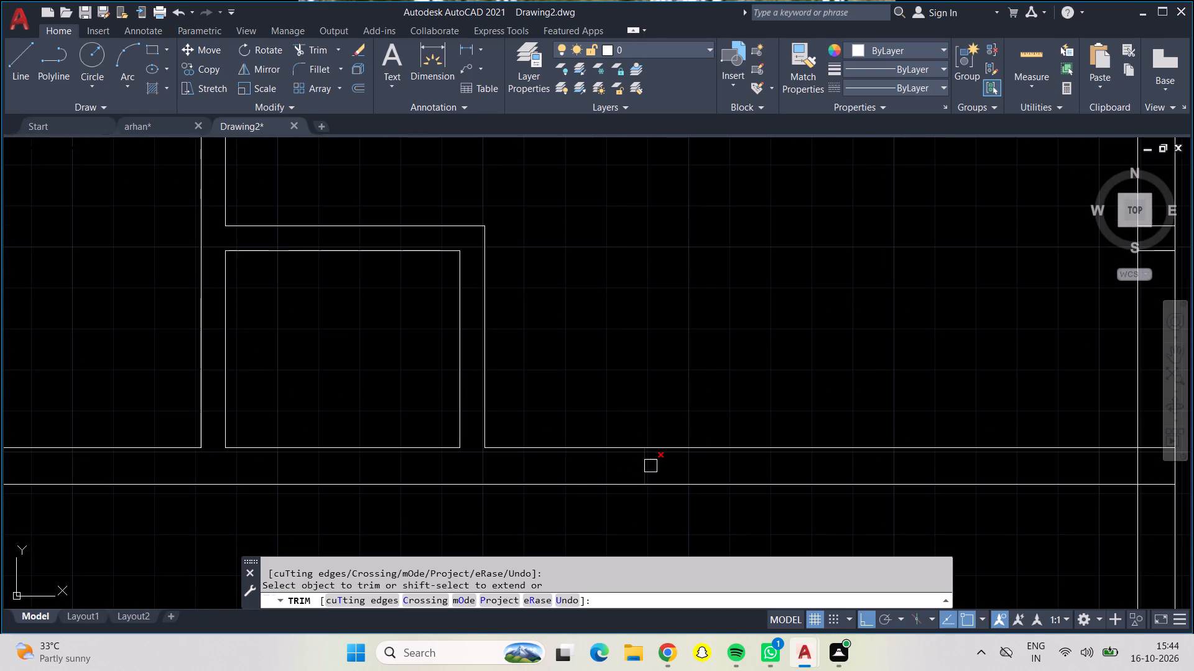
pyautogui.click(650, 466)
# Trim the crossing lines where the long horizontal wall meets the right outer wall to open the junction.
pyautogui.scroll(-2, 667, 467)
pyautogui.moveTo(643, 389); pyautogui.dragTo(281, 237, button='middle')
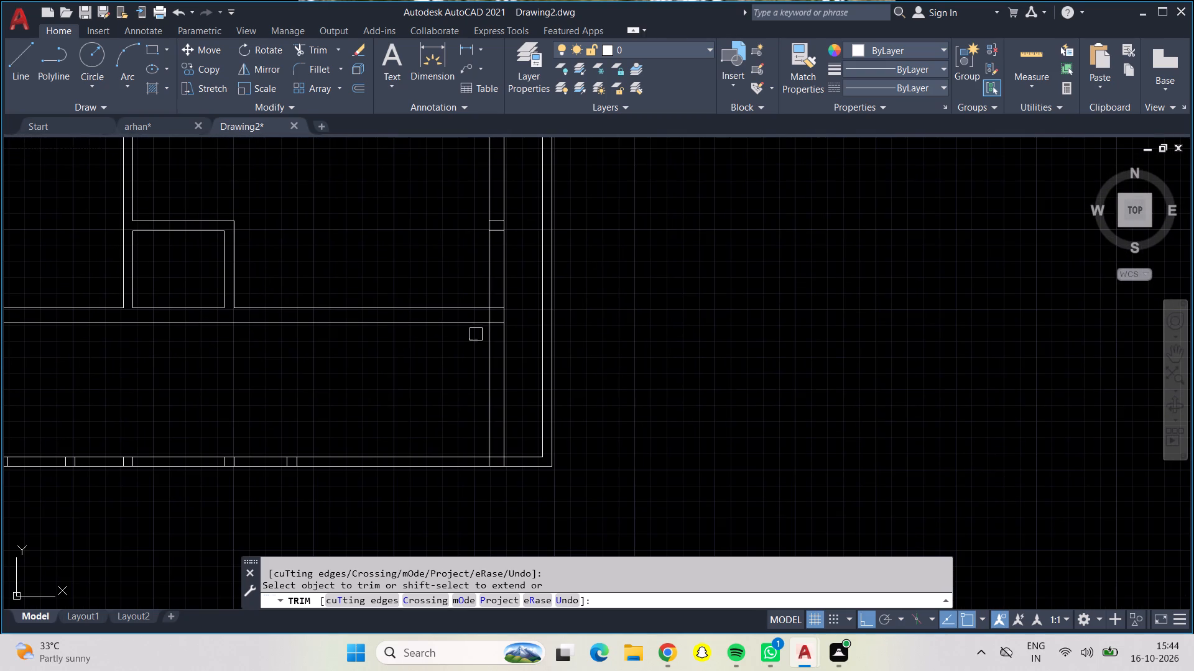
pyautogui.scroll(4, 494, 308)
pyautogui.click(459, 343)
pyautogui.moveTo(489, 309); pyautogui.dragTo(486, 326)
pyautogui.click(491, 392)
pyautogui.click(506, 431)
# Trim the two pairs of short lines crossing the right outer wall between the long horizontal wall and the new room.
pyautogui.scroll(-2, 504, 416)
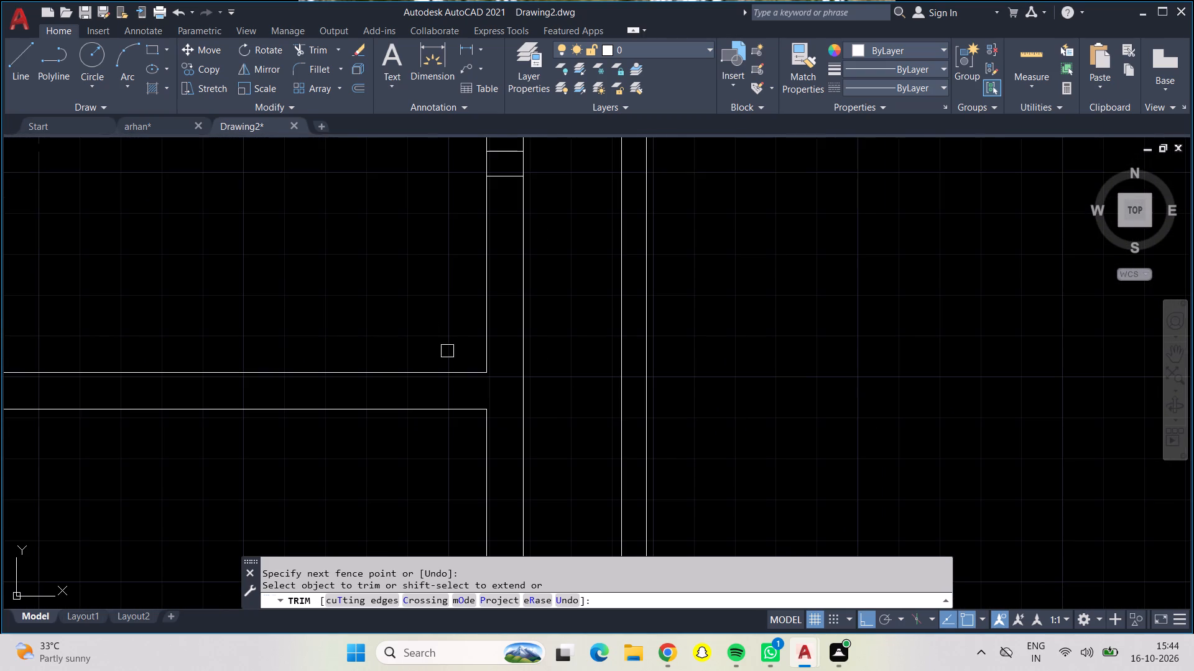
pyautogui.moveTo(427, 304); pyautogui.dragTo(341, 443, button='middle')
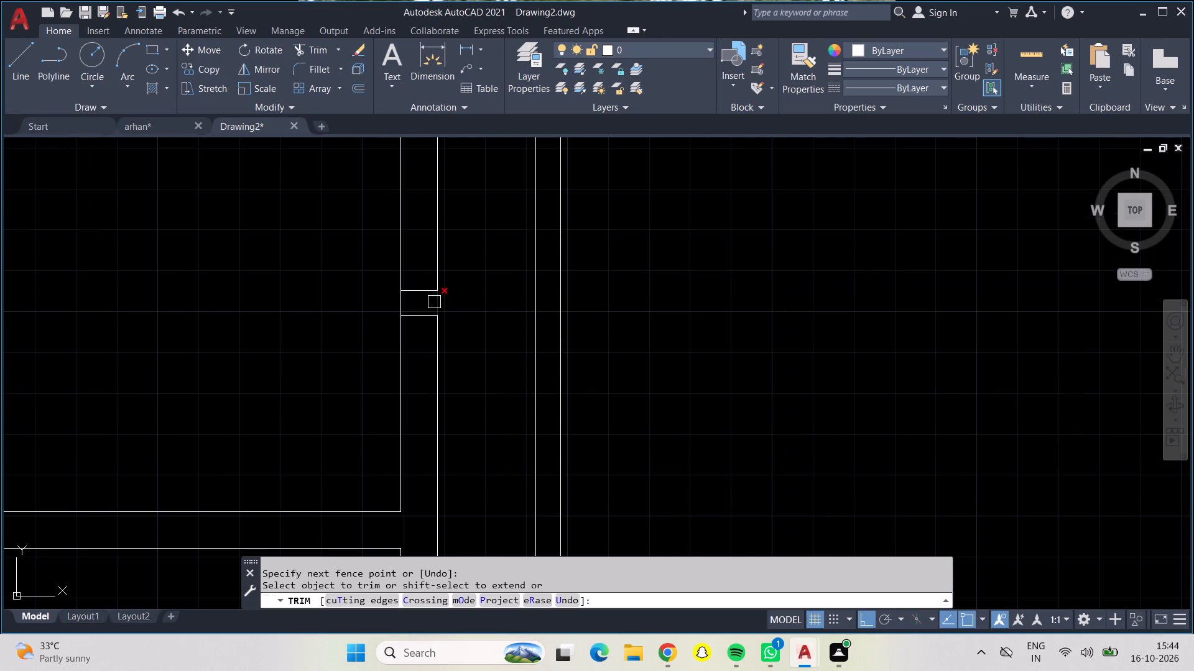
pyautogui.scroll(3, 434, 299)
pyautogui.moveTo(374, 197); pyautogui.dragTo(368, 425)
pyautogui.scroll(-4, 369, 424)
pyautogui.moveTo(285, 401); pyautogui.dragTo(282, 401, button='middle')
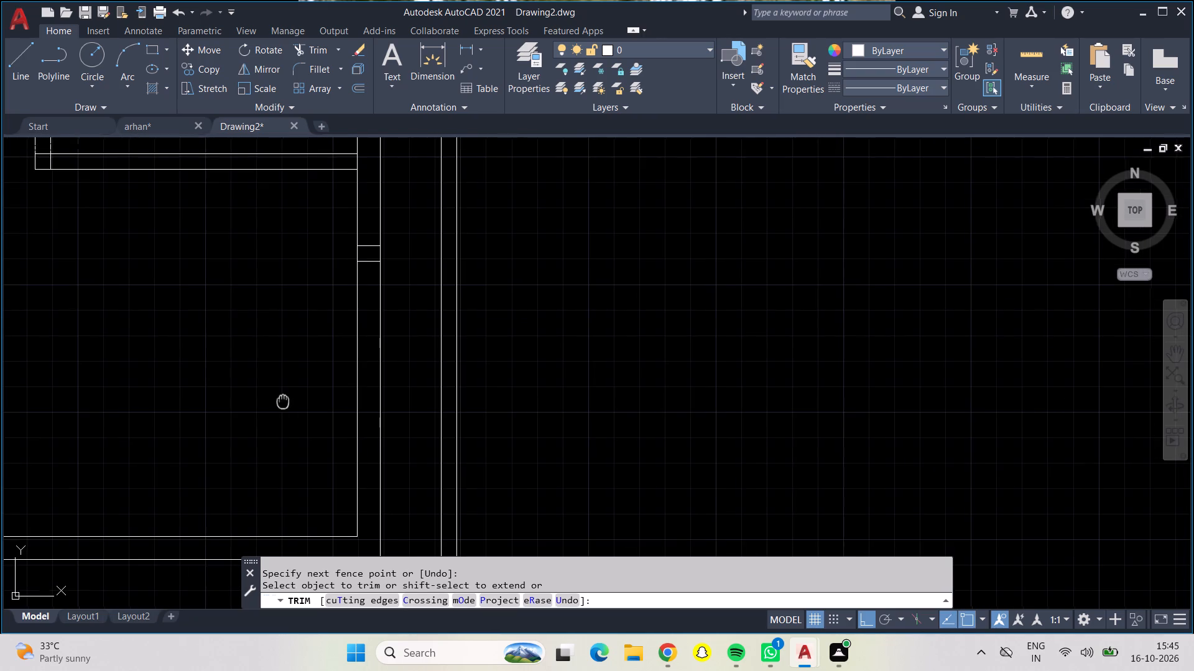
pyautogui.moveTo(282, 401); pyautogui.dragTo(286, 593, button='middle')
pyautogui.scroll(3, 366, 463)
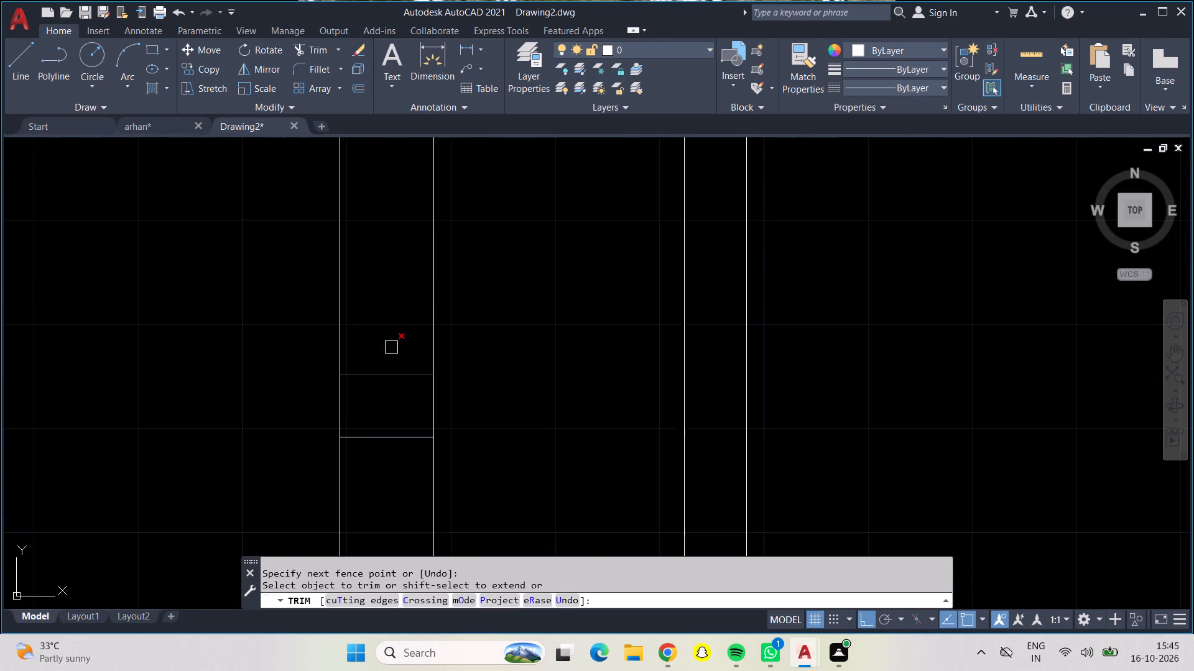
pyautogui.moveTo(397, 326); pyautogui.dragTo(387, 447)
# Trim the new right room's lower wall clean at its outer wall junction and at its lower-left corner.
pyautogui.scroll(-2, 386, 447)
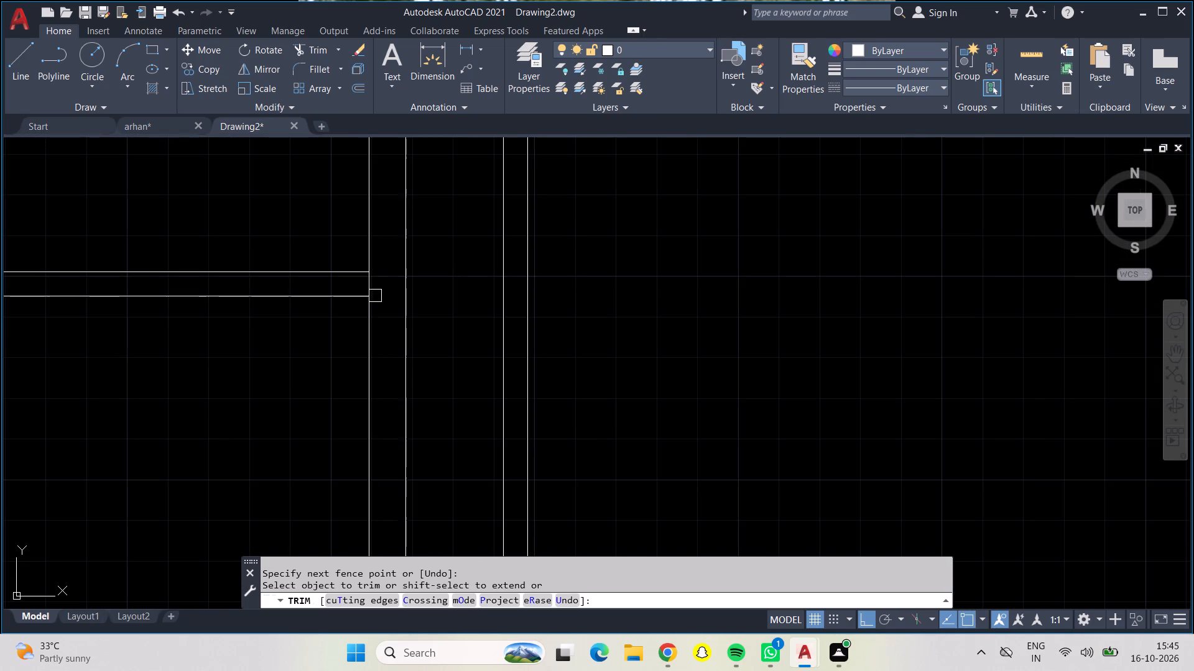
pyautogui.scroll(3, 374, 283)
pyautogui.click(351, 281)
pyautogui.scroll(-4, 346, 283)
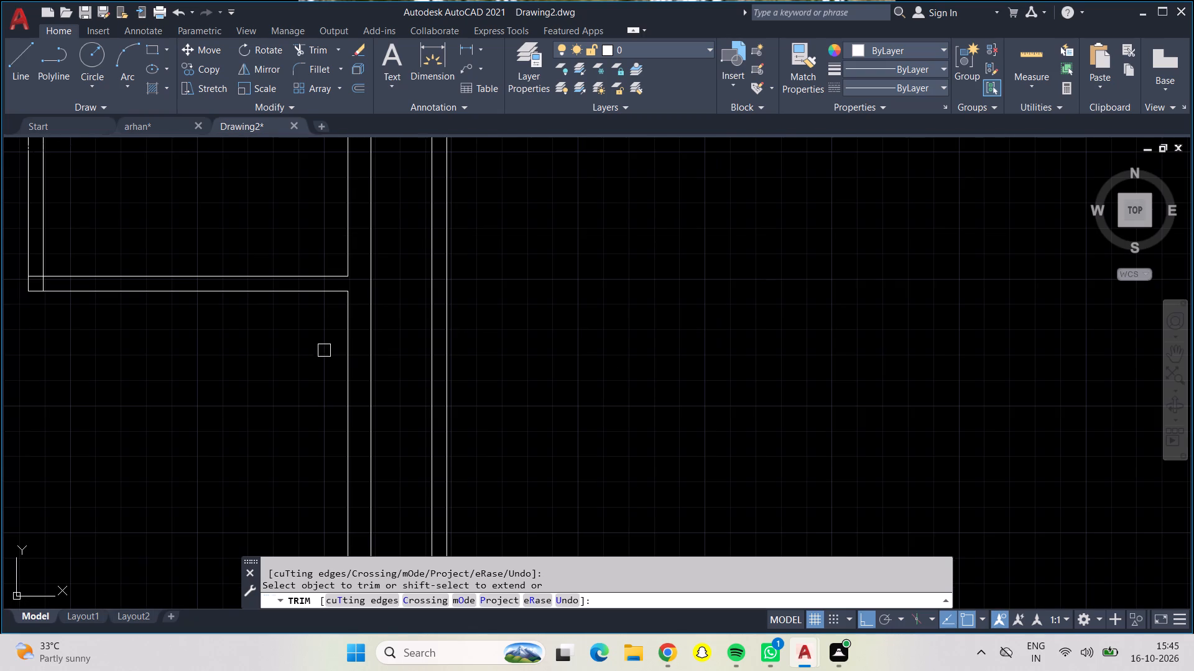
pyautogui.moveTo(246, 350); pyautogui.dragTo(480, 536, button='middle')
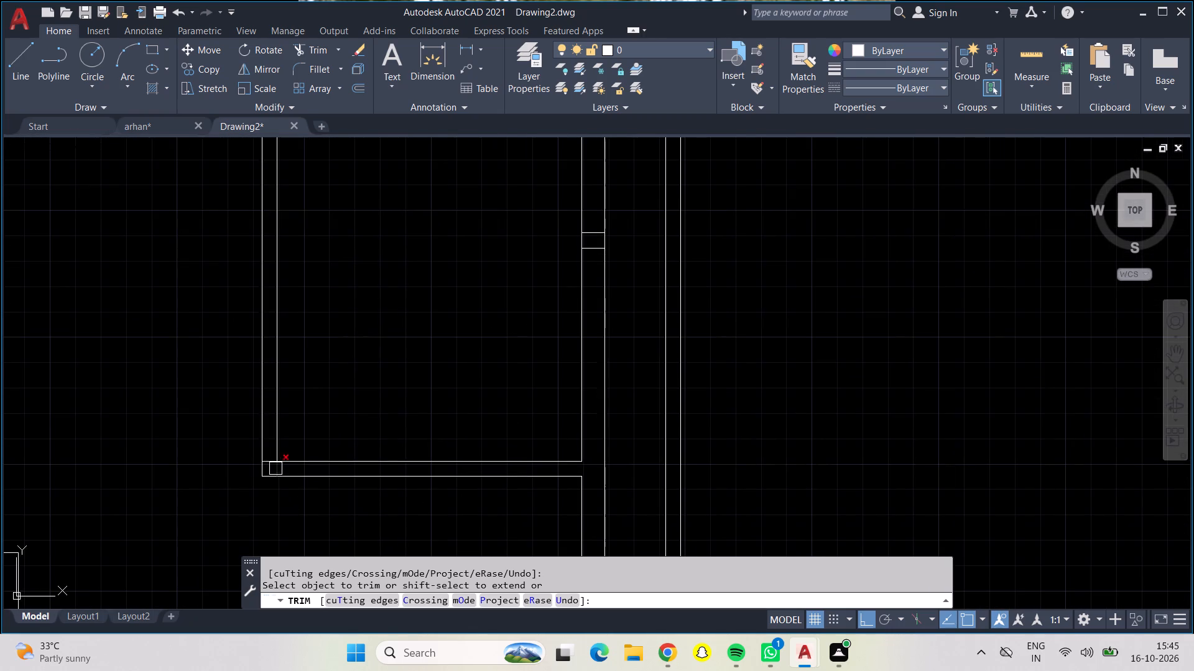
pyautogui.scroll(3, 274, 468)
pyautogui.moveTo(262, 419); pyautogui.dragTo(312, 484)
# Trim the pair of short lines crossing the right outer wall beside the new right room.
pyautogui.scroll(-1, 318, 484)
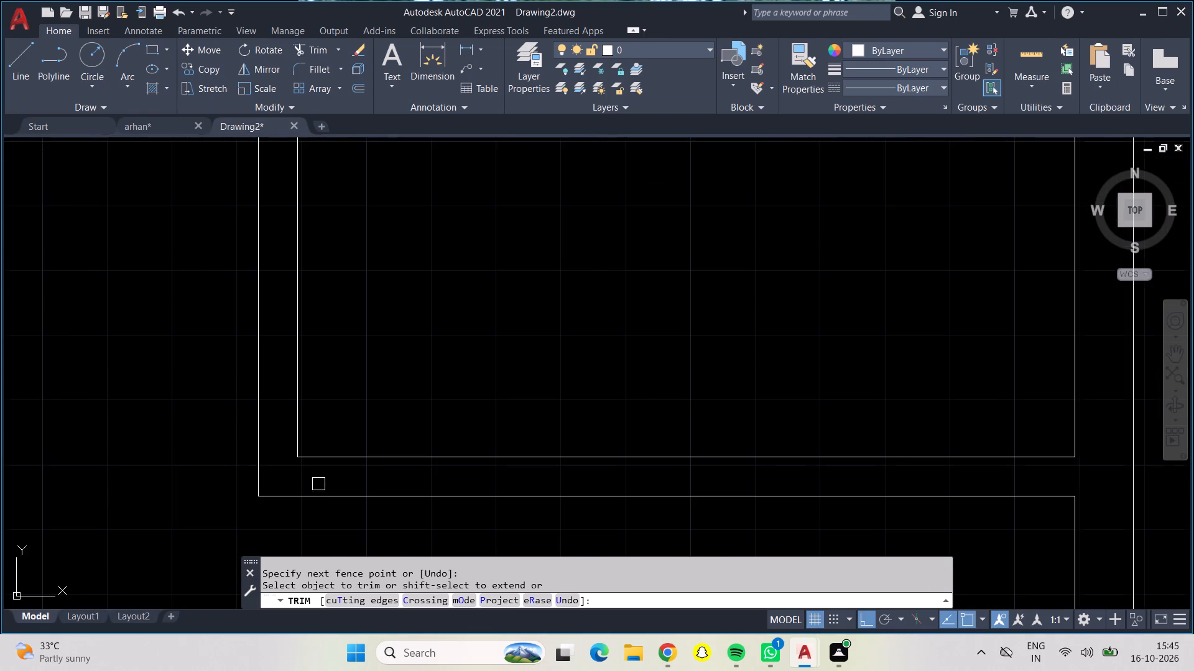
pyautogui.scroll(-2, 438, 381)
pyautogui.moveTo(435, 378); pyautogui.dragTo(244, 496, button='middle')
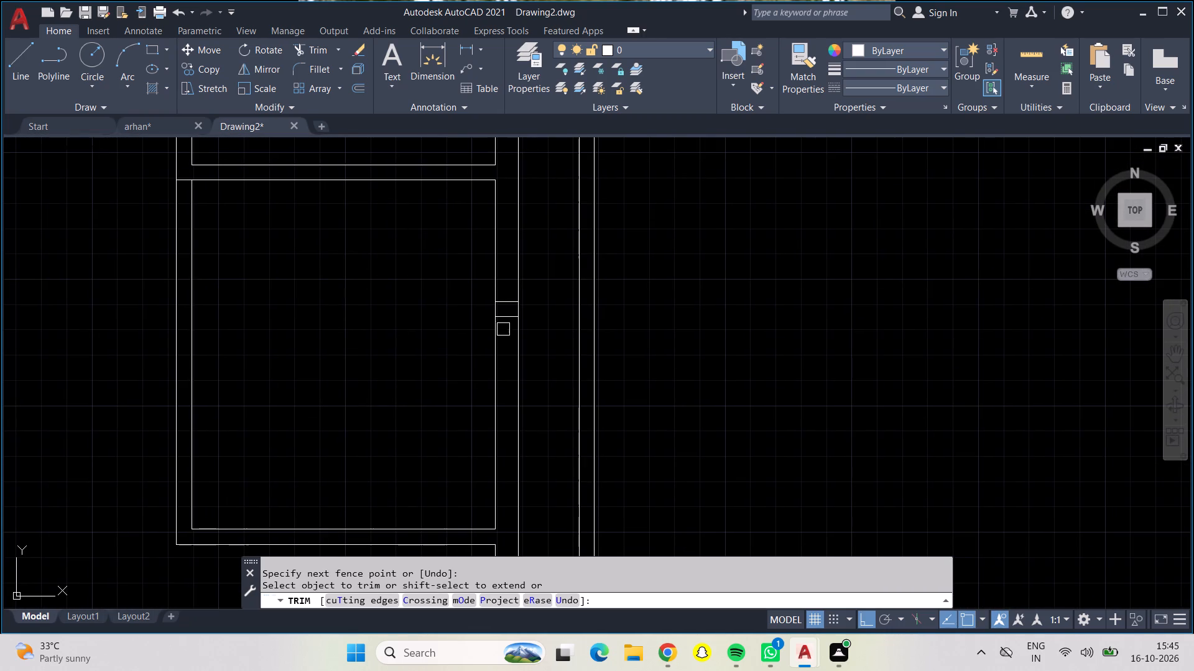
pyautogui.scroll(3, 514, 331)
pyautogui.moveTo(501, 180); pyautogui.dragTo(493, 315)
# Open the junction where the new right room's upper wall meets the central hall's right wall.
pyautogui.scroll(-3, 488, 316)
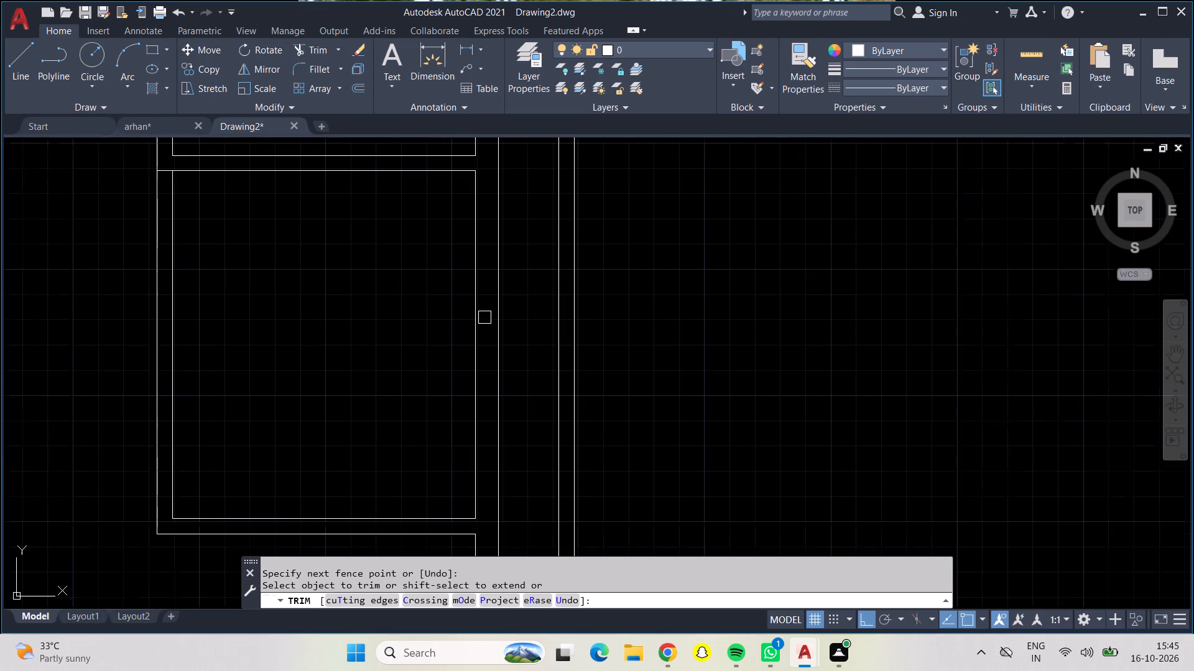
pyautogui.moveTo(285, 313); pyautogui.dragTo(461, 498, button='middle')
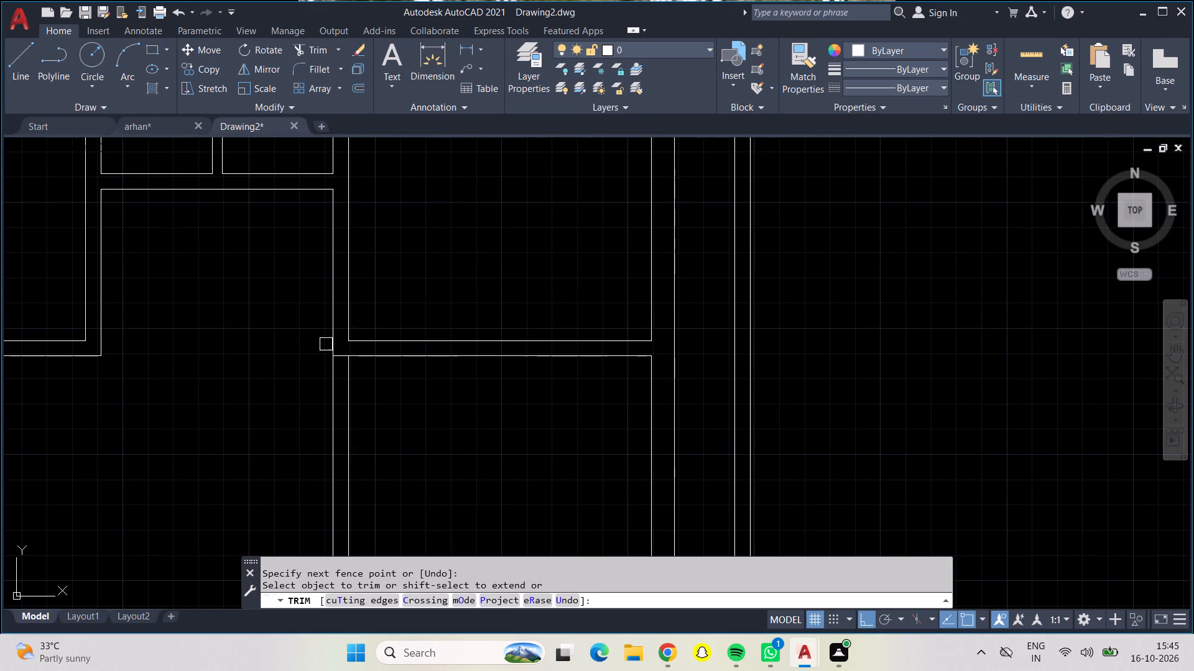
pyautogui.scroll(3, 351, 366)
pyautogui.moveTo(333, 310); pyautogui.dragTo(317, 397)
# Examine the whole floor plan's room layout and wall junctions.
pyautogui.scroll(-3, 317, 397)
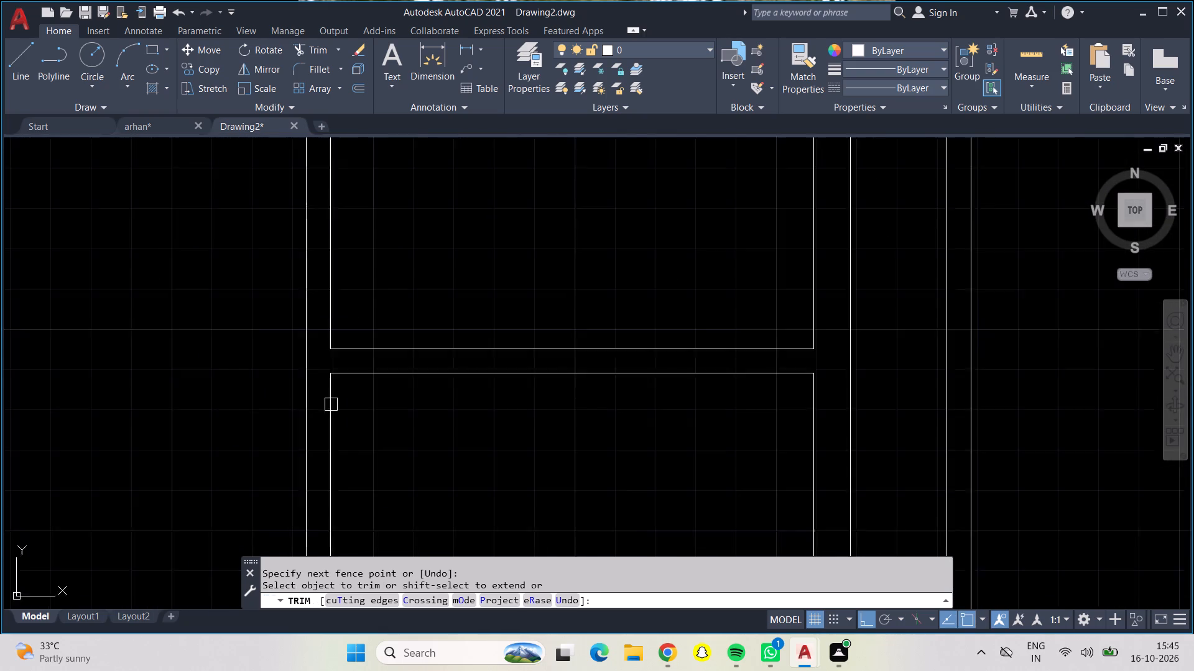
pyautogui.moveTo(392, 412); pyautogui.dragTo(408, 298, button='middle')
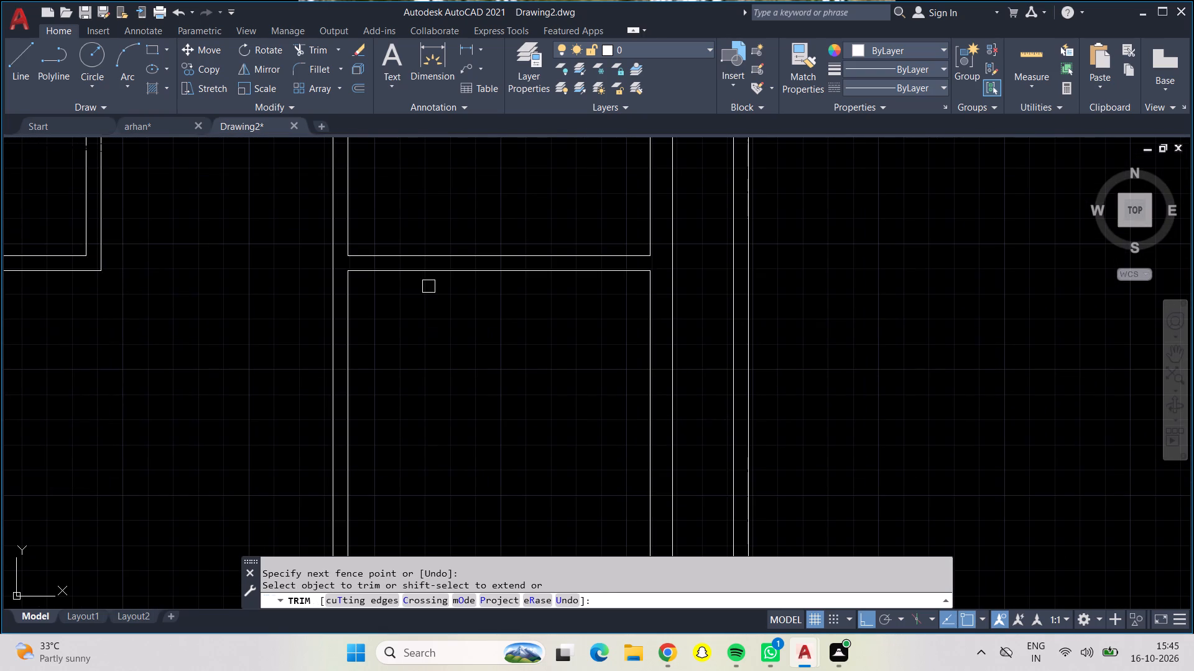
pyautogui.scroll(-2, 431, 287)
pyautogui.moveTo(447, 312); pyautogui.dragTo(467, 367, button='middle')
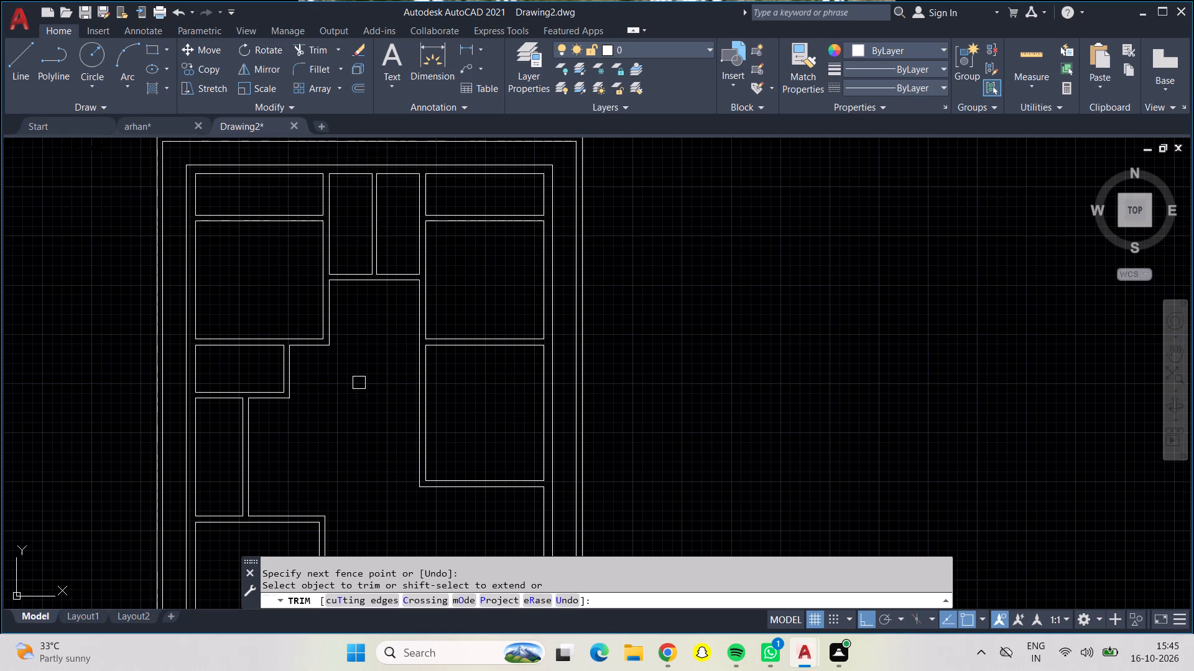
pyautogui.moveTo(356, 387); pyautogui.dragTo(387, 208, button='middle')
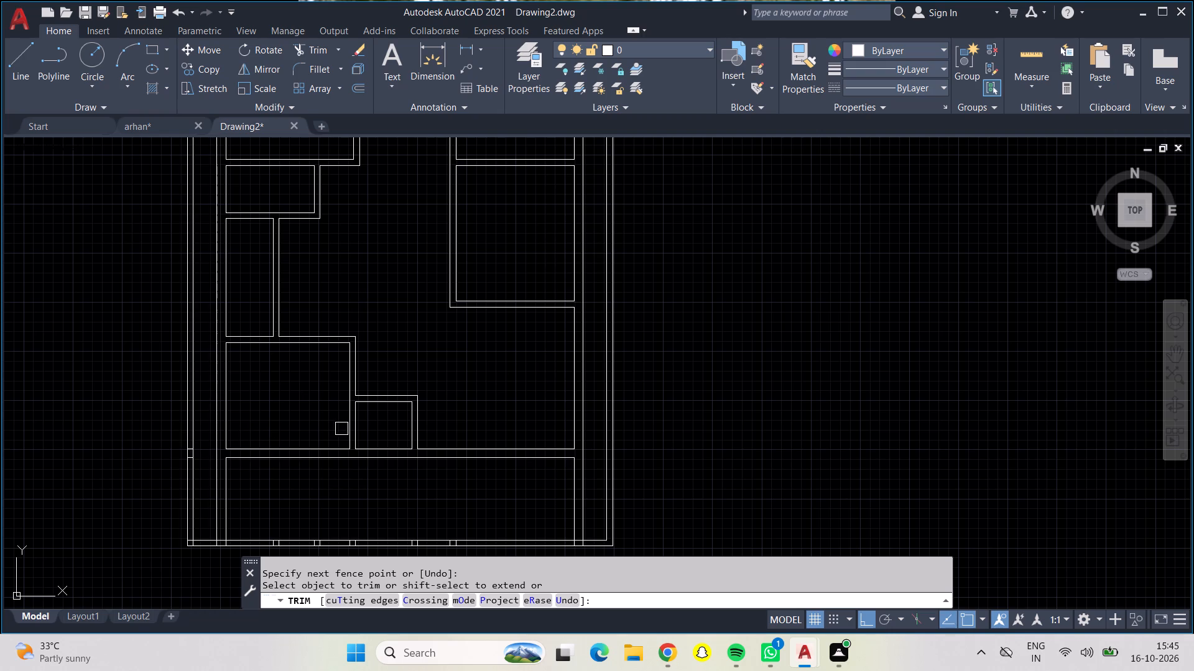
pyautogui.moveTo(432, 366); pyautogui.dragTo(448, 496, button='middle')
pyautogui.middleClick(450, 506)
pyautogui.scroll(-1, 434, 454)
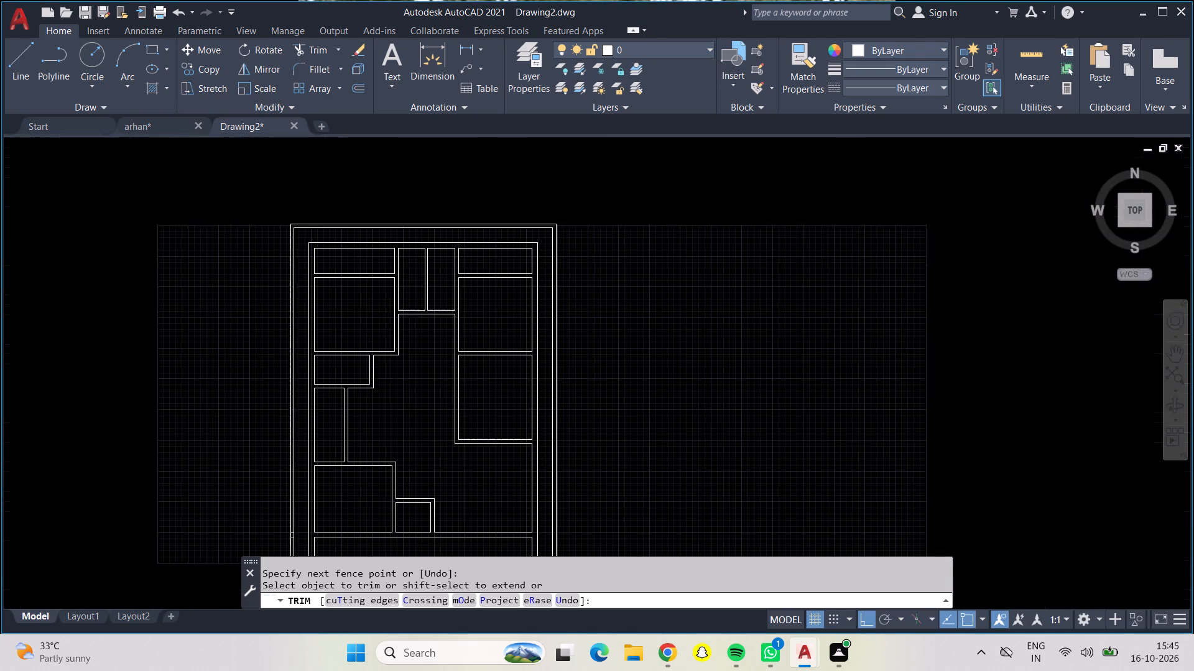
pyautogui.moveTo(434, 454); pyautogui.dragTo(407, 413, button='middle')
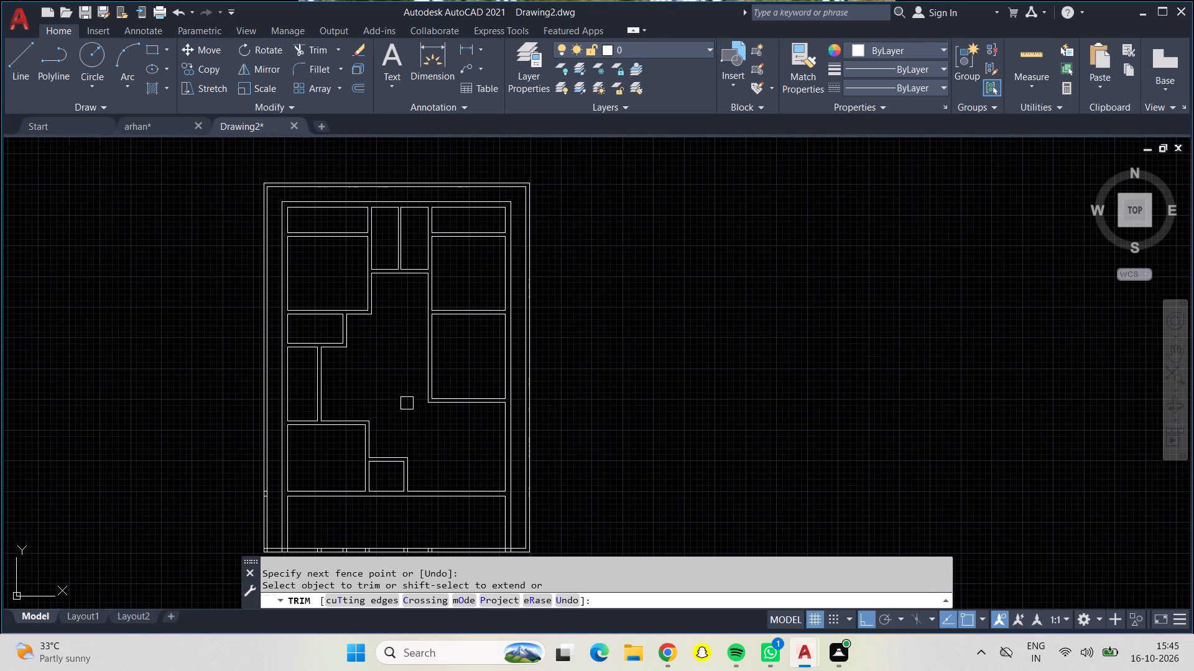
pyautogui.moveTo(404, 409); pyautogui.dragTo(425, 369, button='middle')
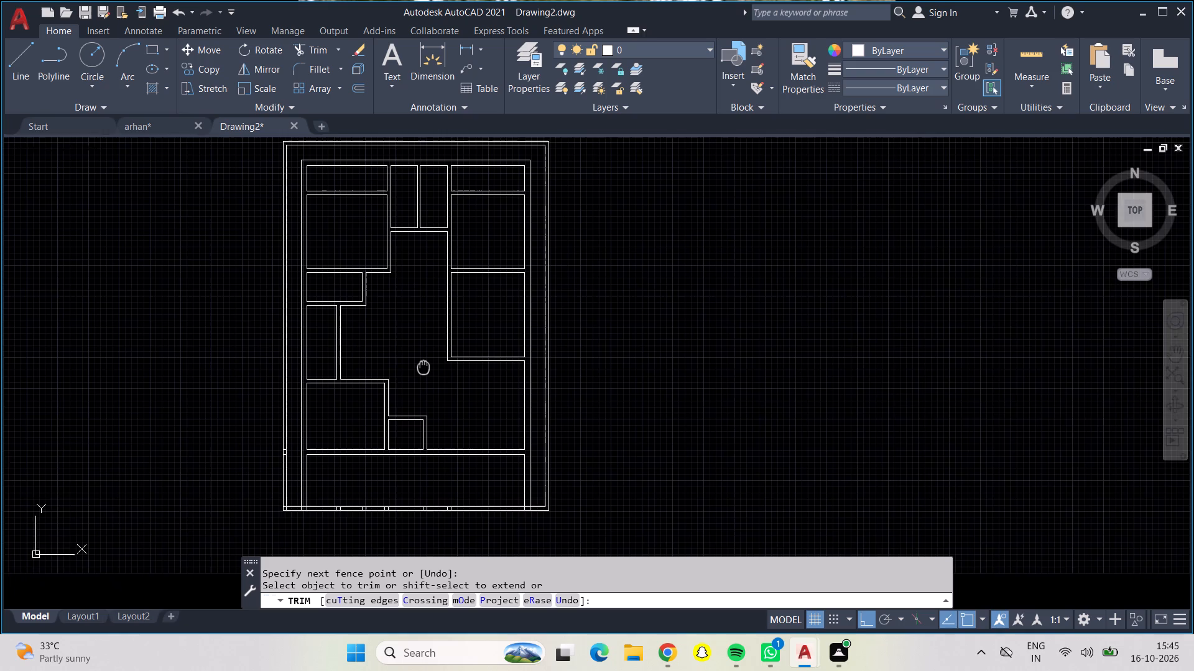
pyautogui.moveTo(425, 369); pyautogui.dragTo(428, 377, button='middle')
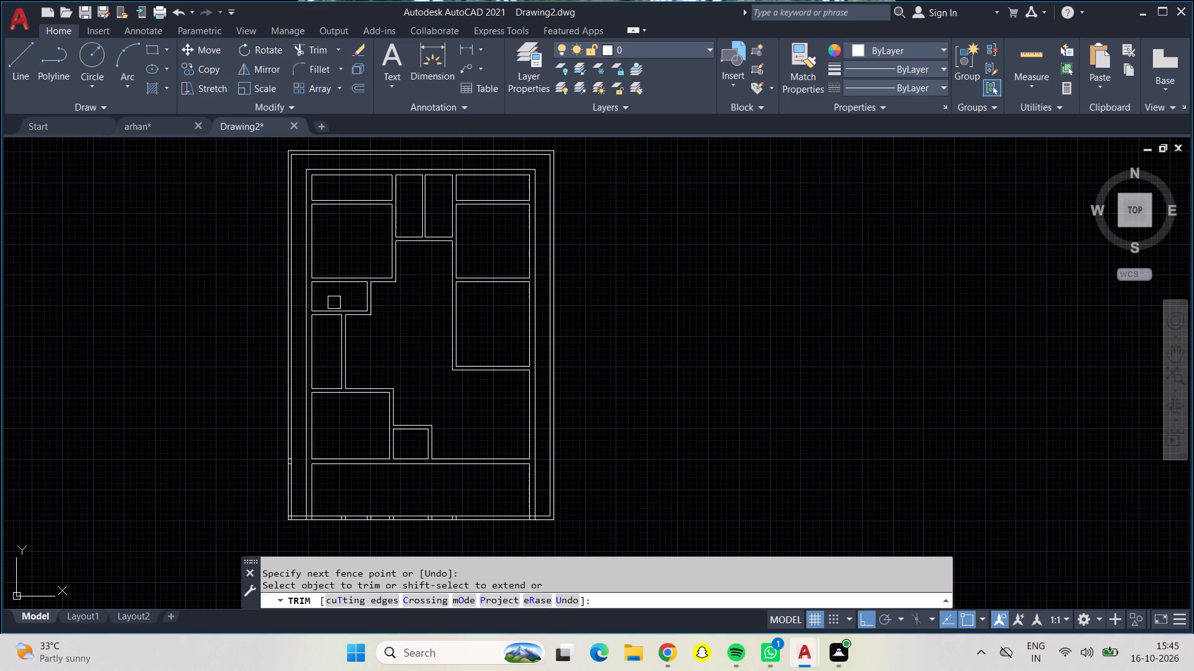
# Trim the pair of short lines crossing the left outer wall beside the bottom strip room's upper wall.
pyautogui.scroll(1, 331, 300)
pyautogui.scroll(-1, 331, 300)
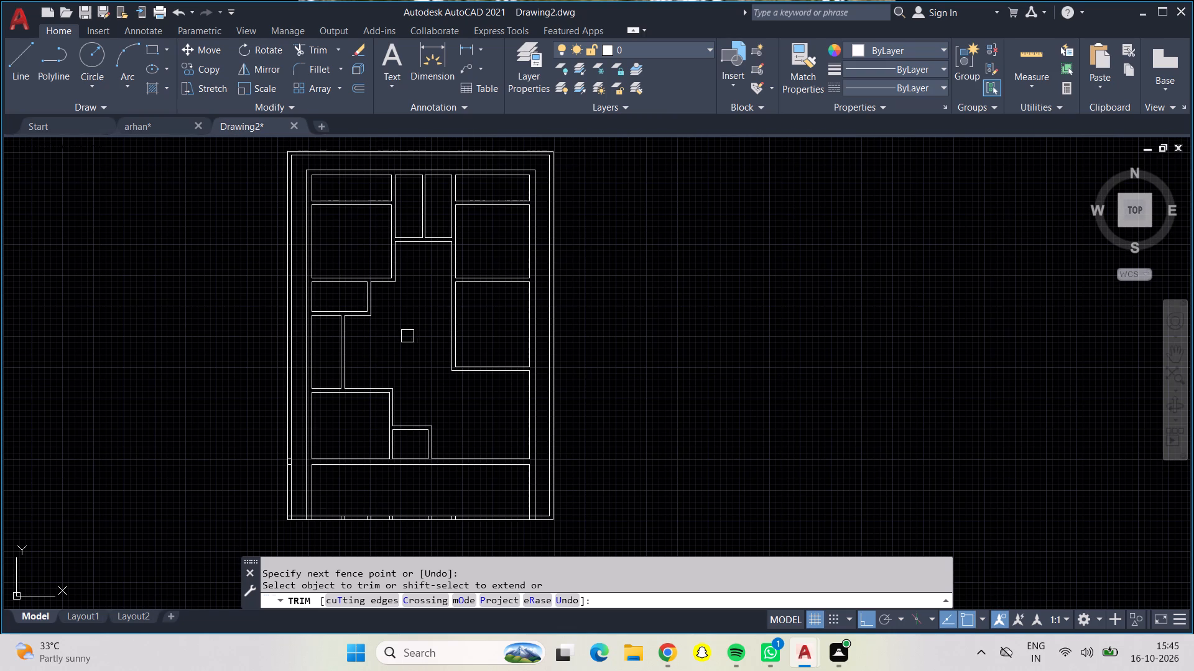
pyautogui.moveTo(406, 336); pyautogui.dragTo(395, 271, button='middle')
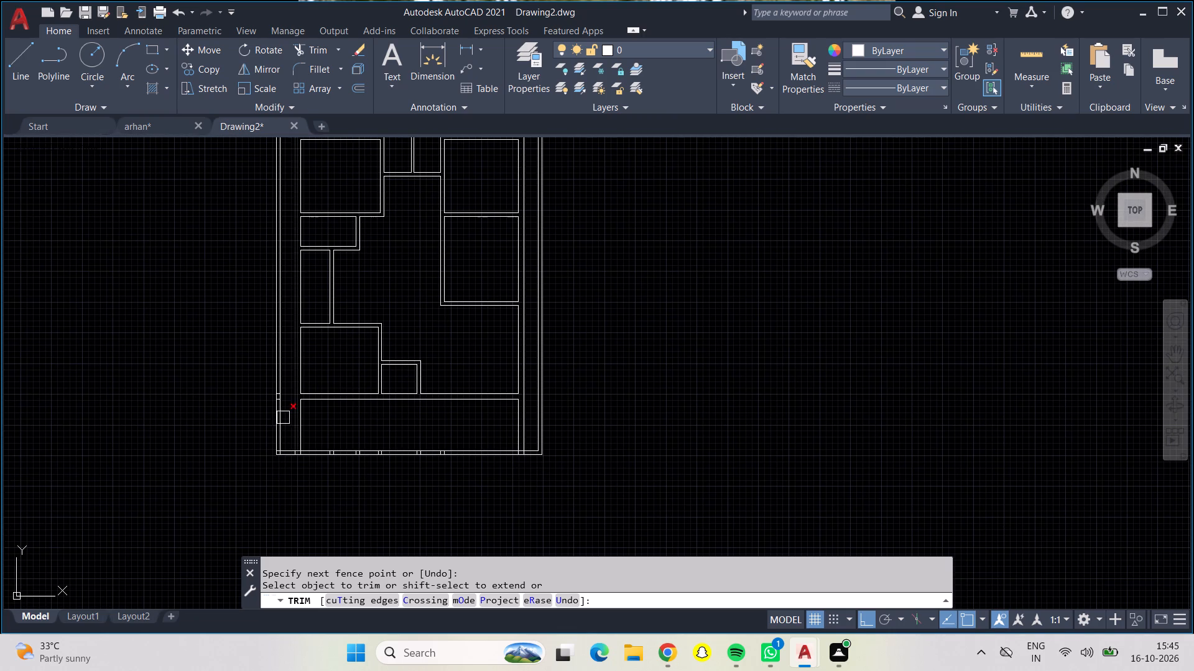
pyautogui.moveTo(374, 418); pyautogui.dragTo(393, 475, button='middle')
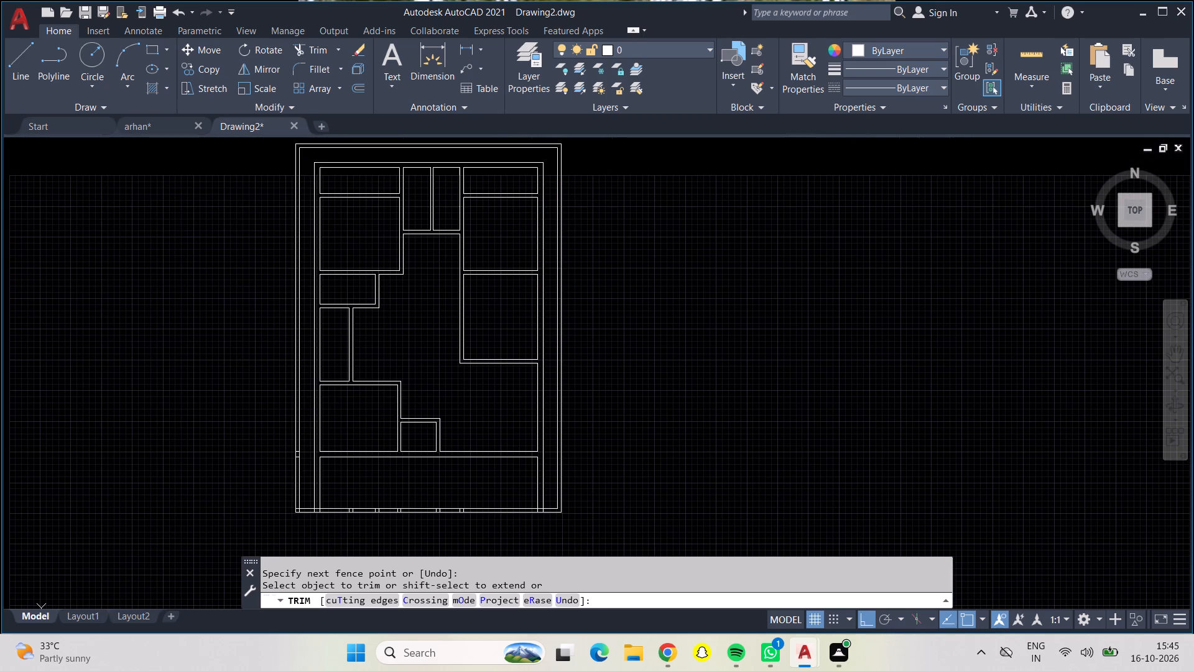
pyautogui.moveTo(393, 475); pyautogui.dragTo(365, 398, button='middle')
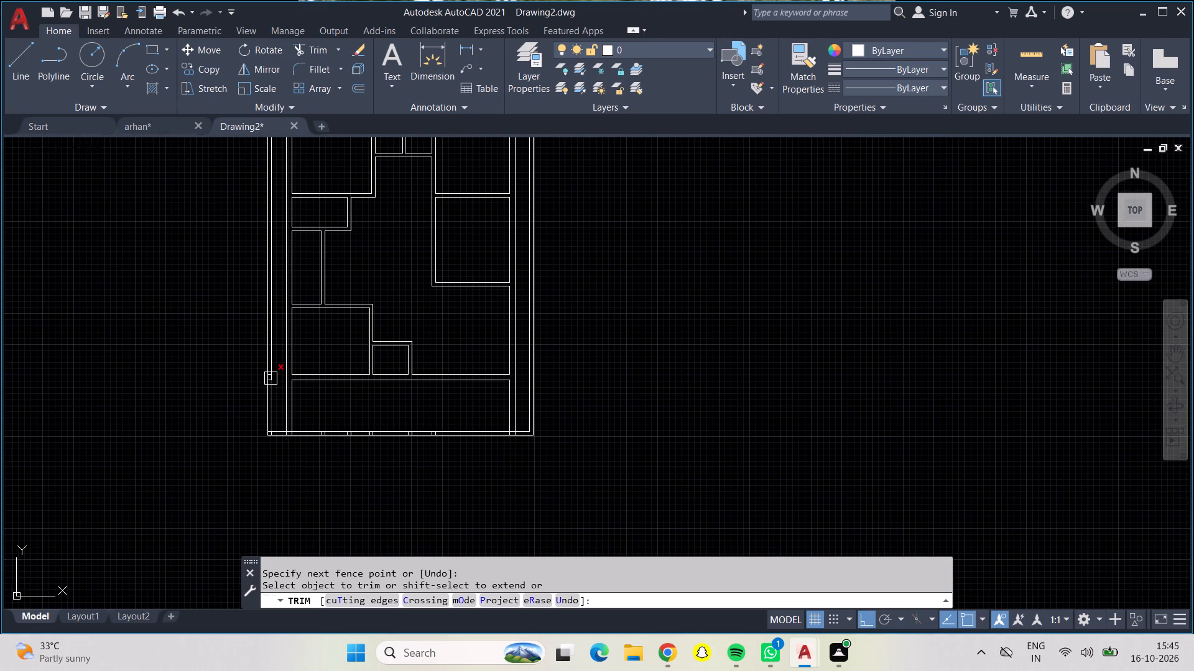
pyautogui.scroll(5, 274, 378)
pyautogui.scroll(1, 221, 396)
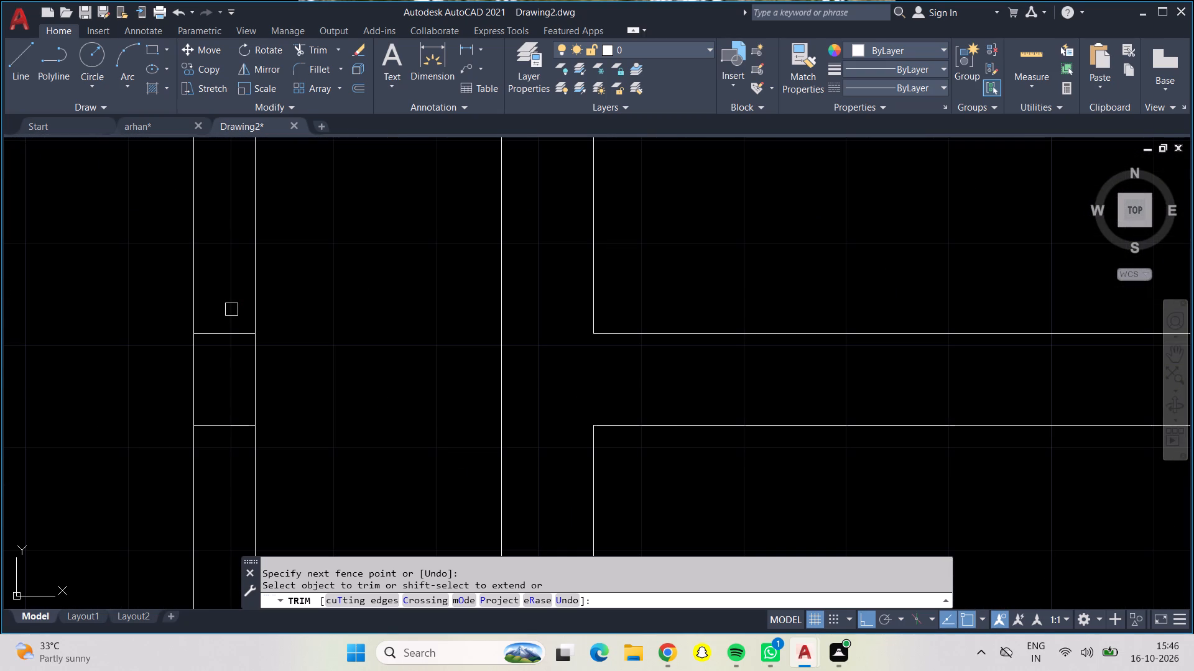
pyautogui.moveTo(232, 309); pyautogui.dragTo(229, 491)
# Trim the outer wall's lower-left corner clean and cut the two inner left wall lines back to the bottom wall's inner face.
pyautogui.scroll(-1, 264, 473)
pyautogui.moveTo(293, 476); pyautogui.dragTo(311, 173, button='middle')
pyautogui.moveTo(326, 414); pyautogui.dragTo(369, 120, button='middle')
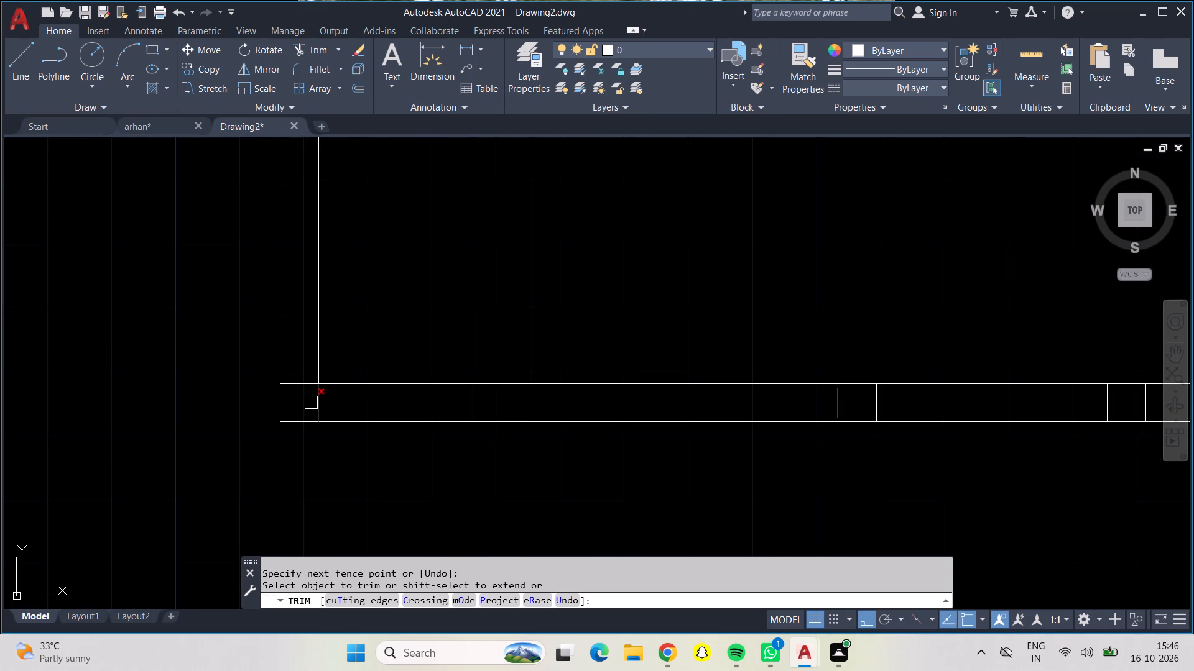
pyautogui.click(305, 383)
pyautogui.click(319, 403)
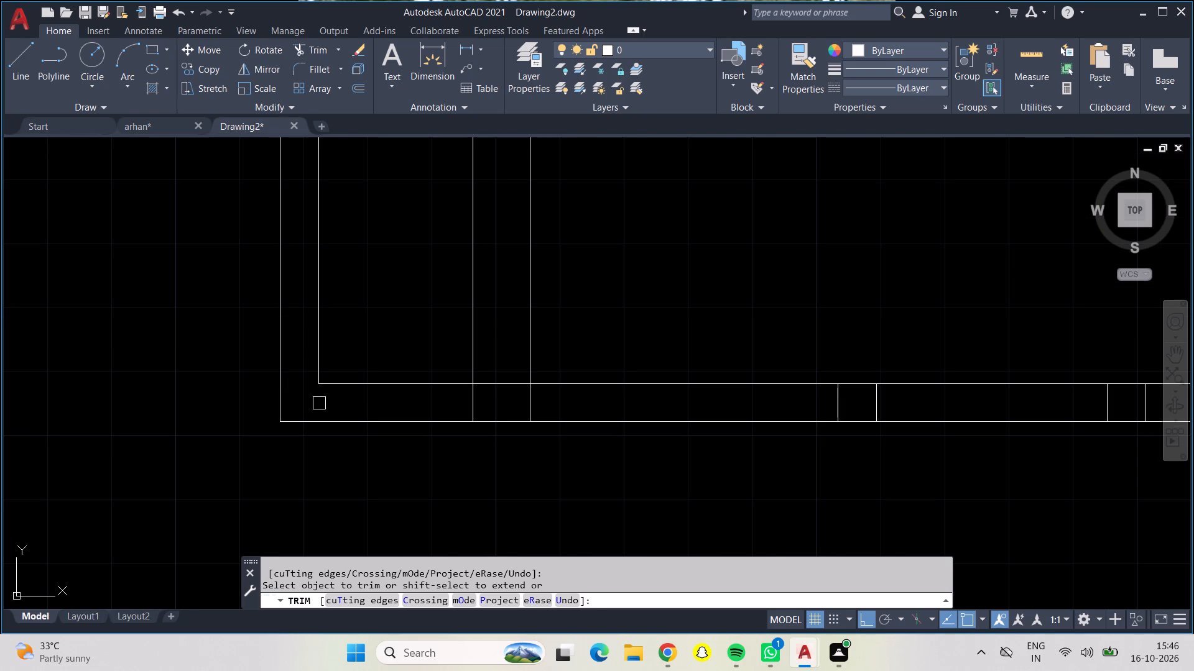
pyautogui.click(476, 401)
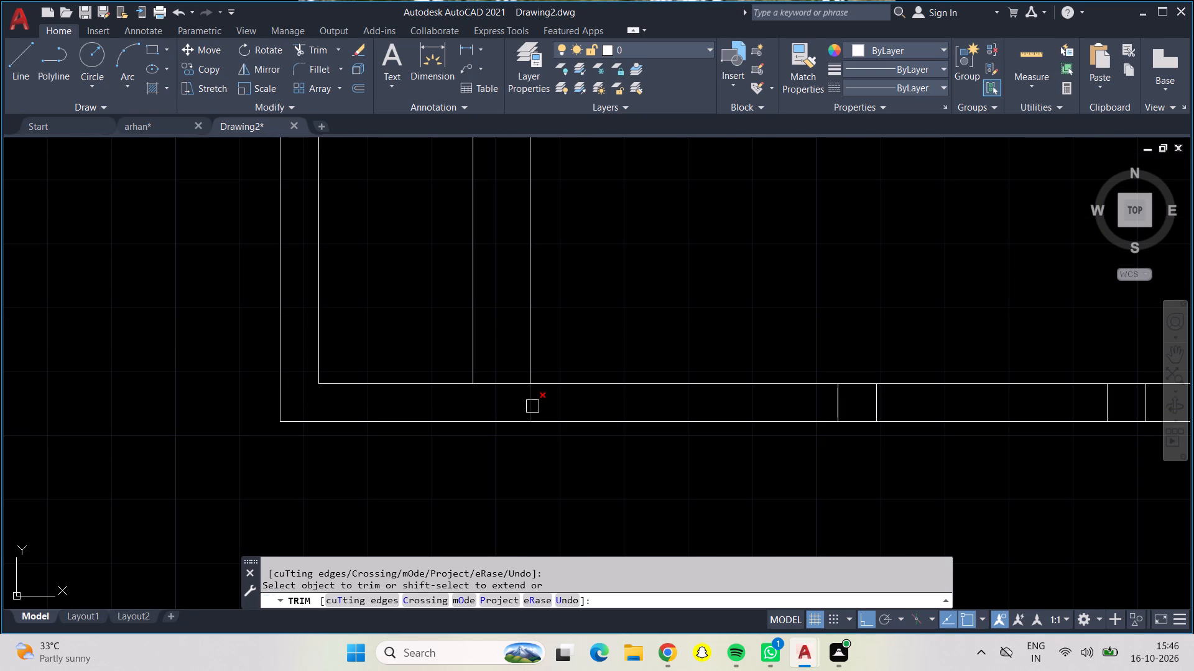
pyautogui.click(532, 406)
# Trim the two leftmost pairs of short lines crossing the bottom outer wall.
pyautogui.scroll(-2, 522, 408)
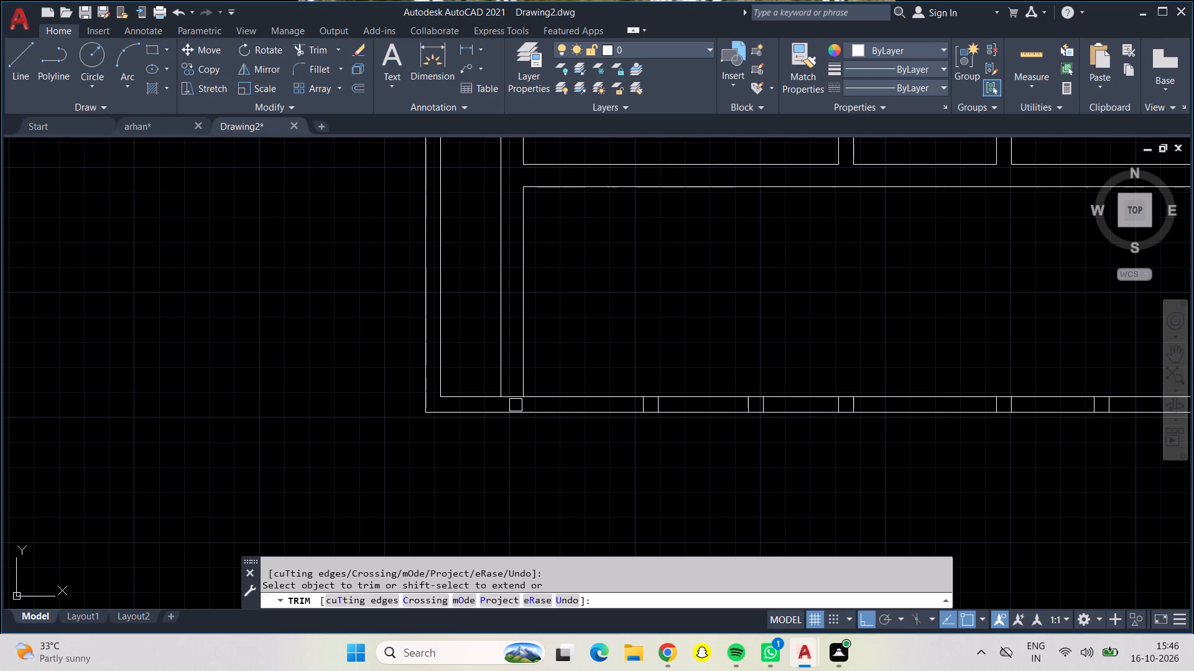
pyautogui.scroll(4, 580, 420)
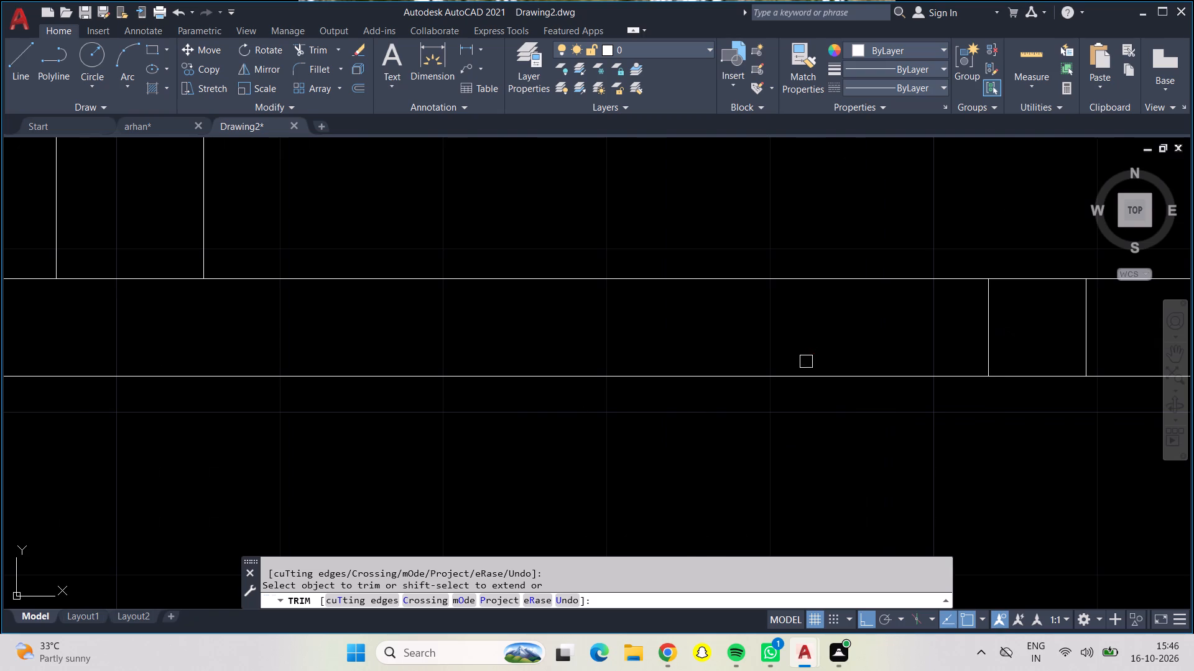
pyautogui.moveTo(807, 332); pyautogui.dragTo(298, 429, button='middle')
pyautogui.moveTo(299, 432); pyautogui.dragTo(571, 429)
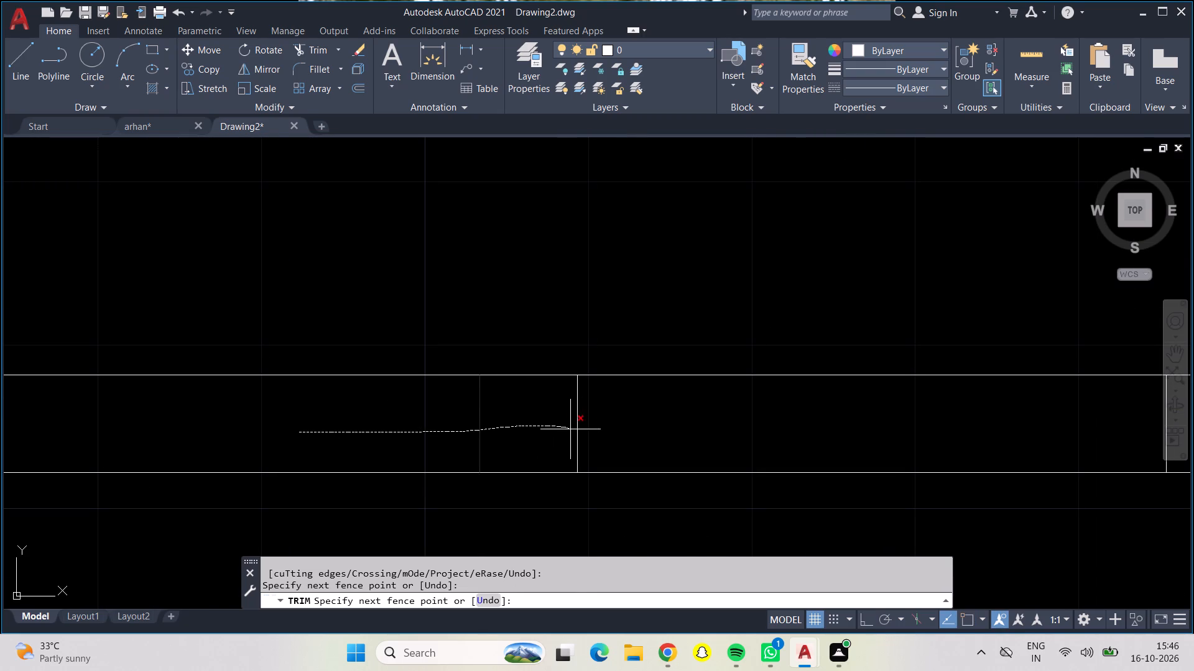
pyautogui.moveTo(571, 429); pyautogui.dragTo(585, 430)
pyautogui.scroll(-1, 590, 432)
pyautogui.moveTo(581, 432); pyautogui.dragTo(187, 427, button='middle')
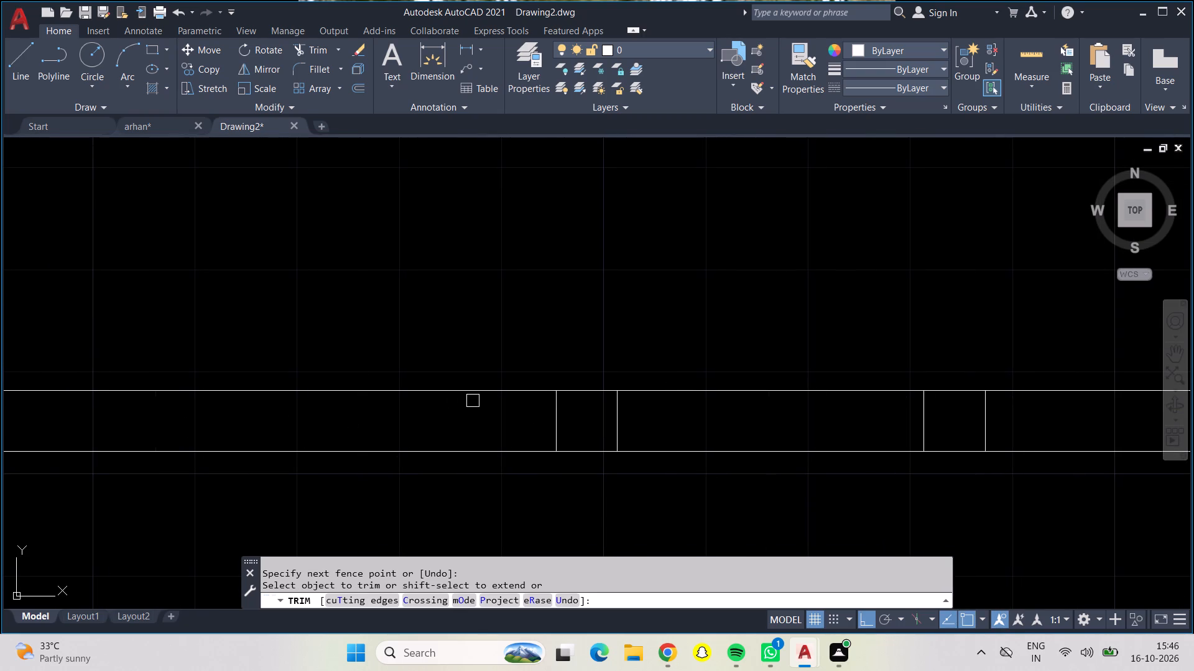
pyautogui.moveTo(522, 429); pyautogui.dragTo(640, 430)
# Trim the remaining three pairs of short lines crossing the bottom outer wall.
pyautogui.moveTo(599, 432); pyautogui.dragTo(171, 414, button='middle')
pyautogui.moveTo(477, 406); pyautogui.dragTo(499, 405)
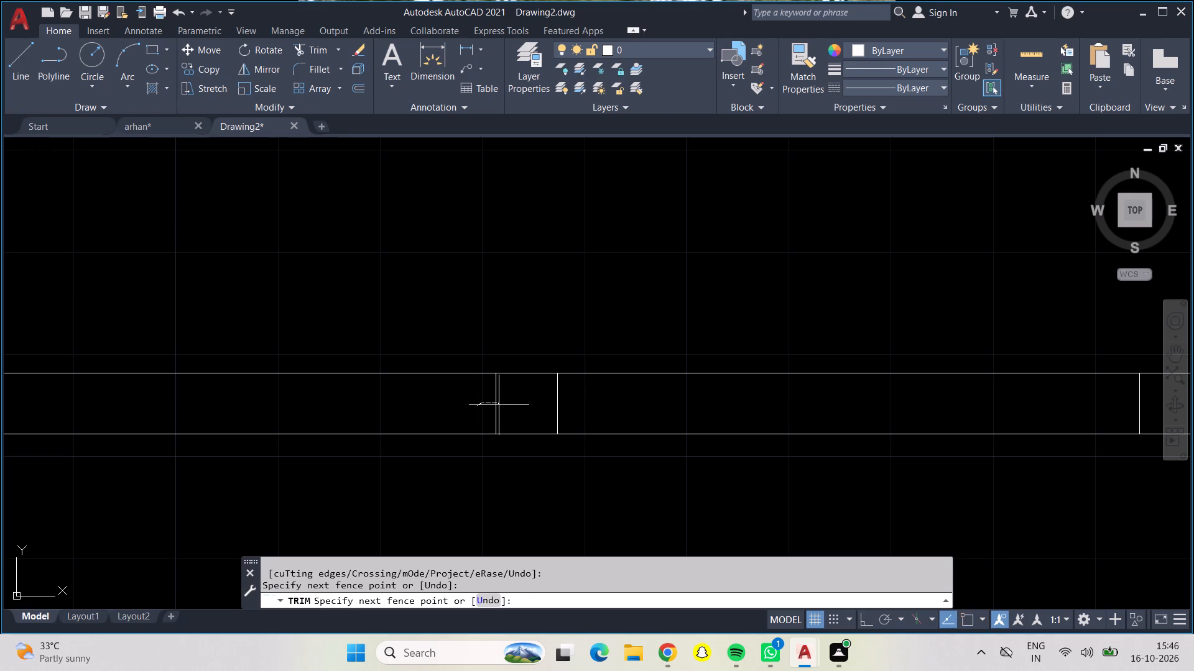
pyautogui.moveTo(499, 405); pyautogui.dragTo(570, 408)
pyautogui.moveTo(565, 415); pyautogui.dragTo(0, 410, button='middle')
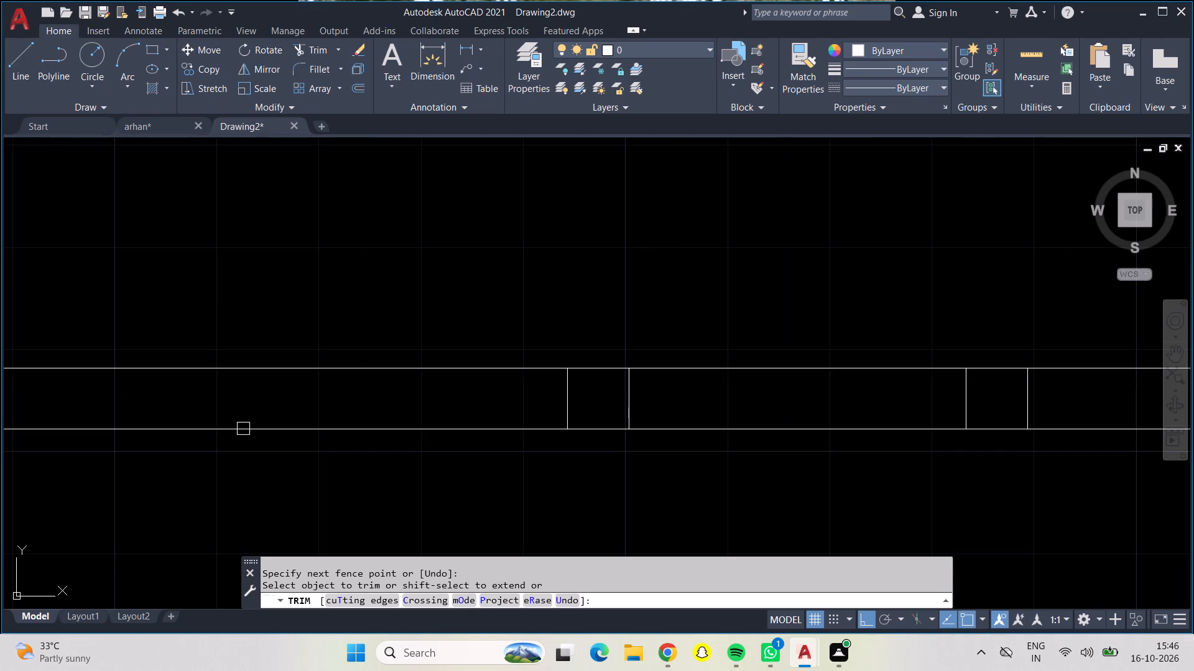
pyautogui.moveTo(545, 401); pyautogui.dragTo(635, 409)
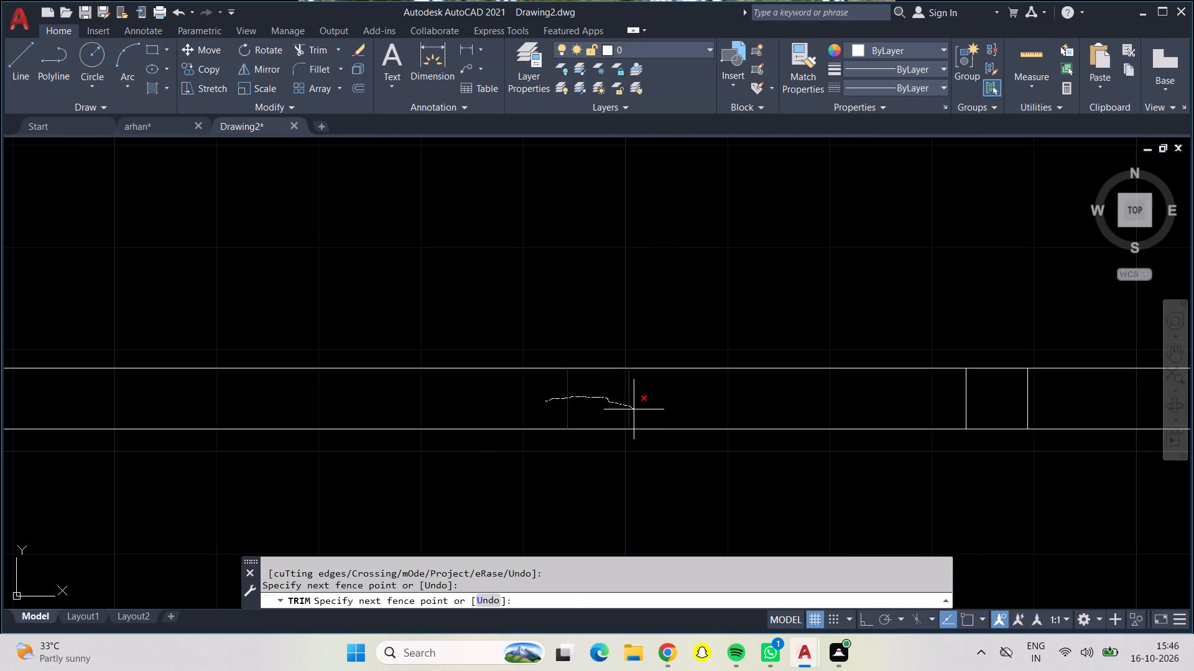
pyautogui.moveTo(635, 409); pyautogui.dragTo(639, 410)
pyautogui.moveTo(641, 413); pyautogui.dragTo(0, 484, button='middle')
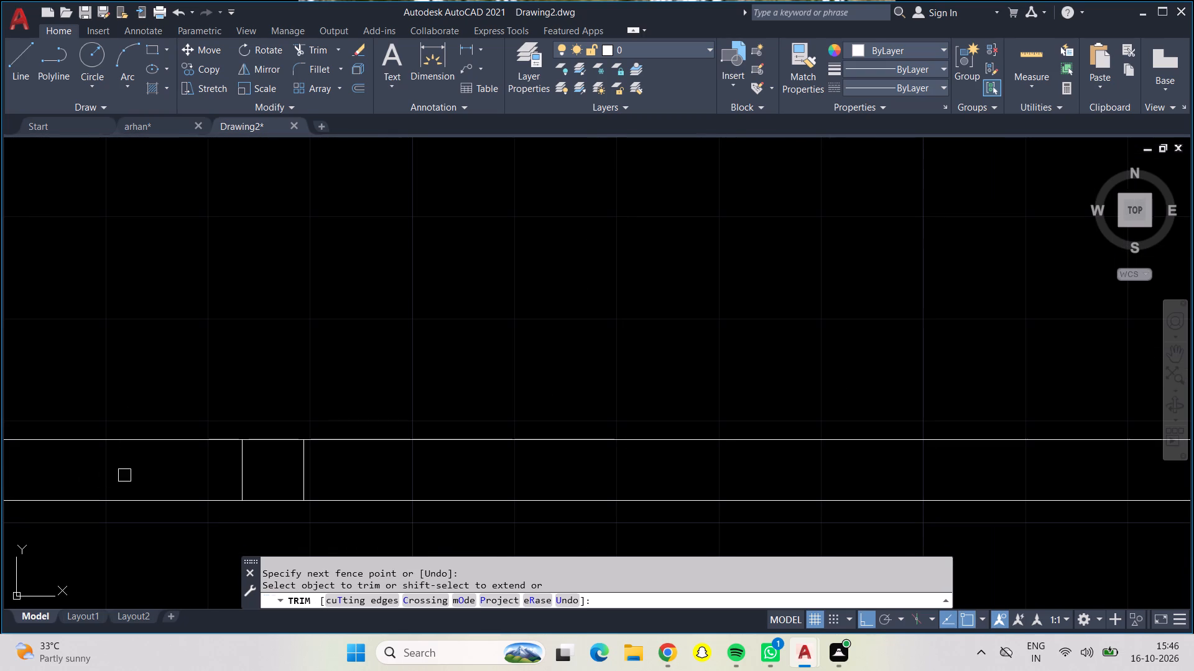
pyautogui.moveTo(211, 463); pyautogui.dragTo(331, 475)
# Trim the two inner right wall lines back to the bottom outer wall's inner face near the lower-right corner.
pyautogui.moveTo(313, 479); pyautogui.dragTo(159, 442, button='middle')
pyautogui.scroll(-1, 313, 479)
pyautogui.moveTo(517, 429); pyautogui.dragTo(507, 429, button='middle')
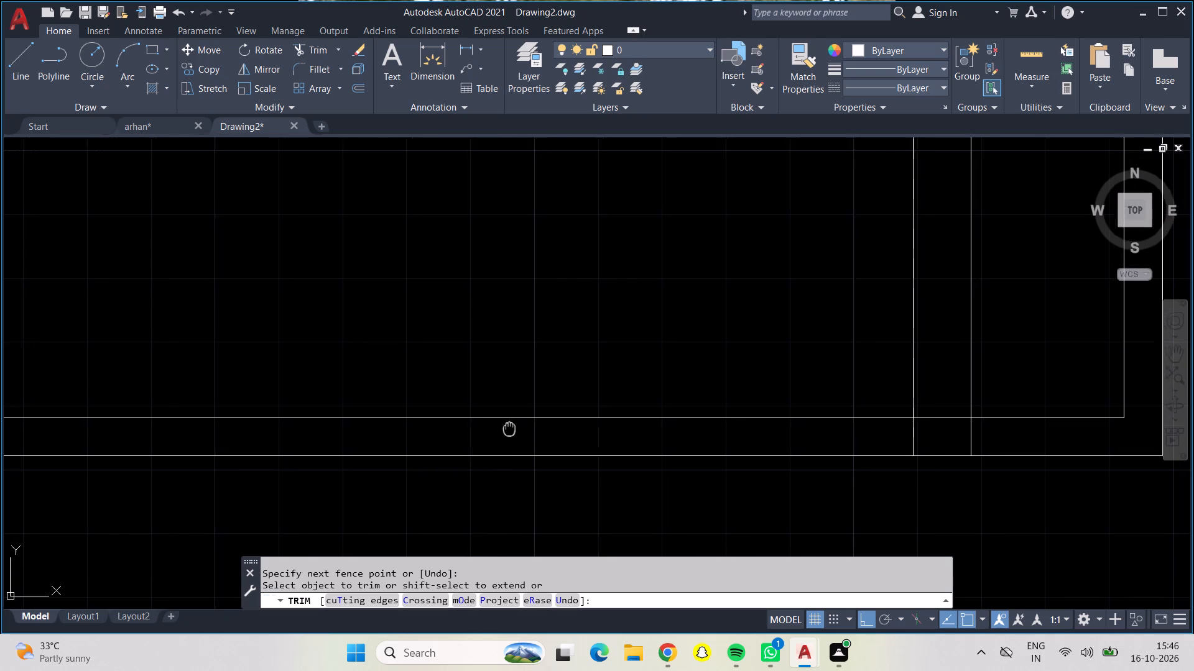
pyautogui.moveTo(507, 429); pyautogui.dragTo(60, 447, button='middle')
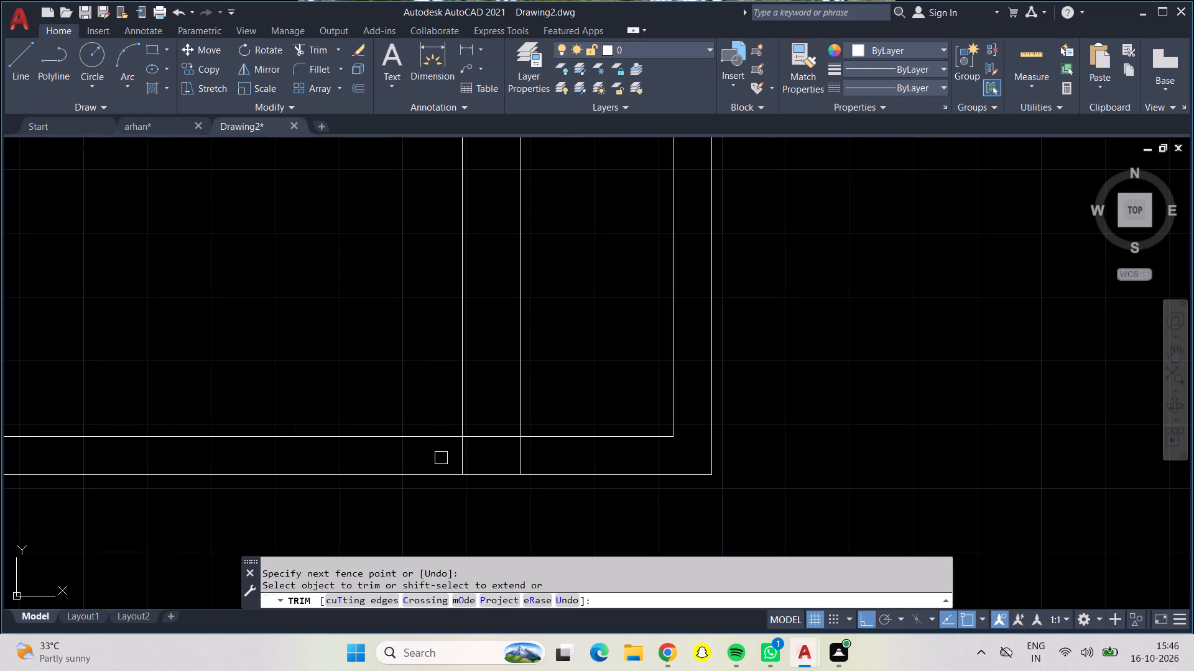
pyautogui.moveTo(442, 457); pyautogui.dragTo(534, 454)
# End the trimming and examine the whole floor plan's room layout and wall junctions.
pyautogui.scroll(-1, 531, 457)
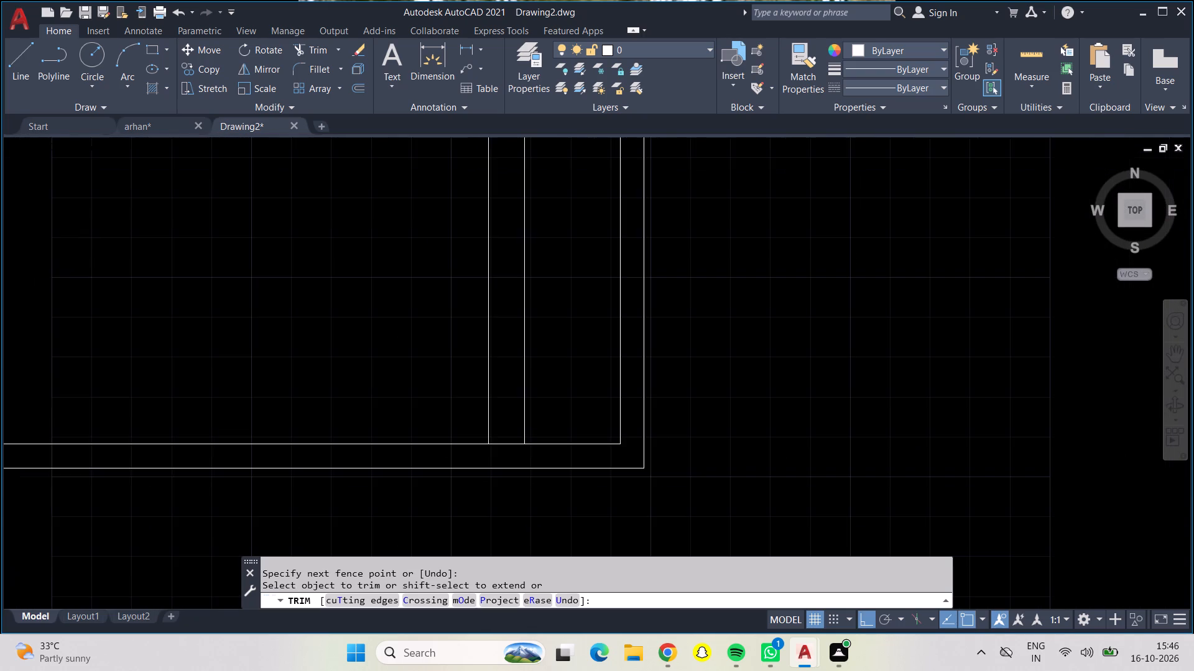
pyautogui.scroll(-2, 531, 457)
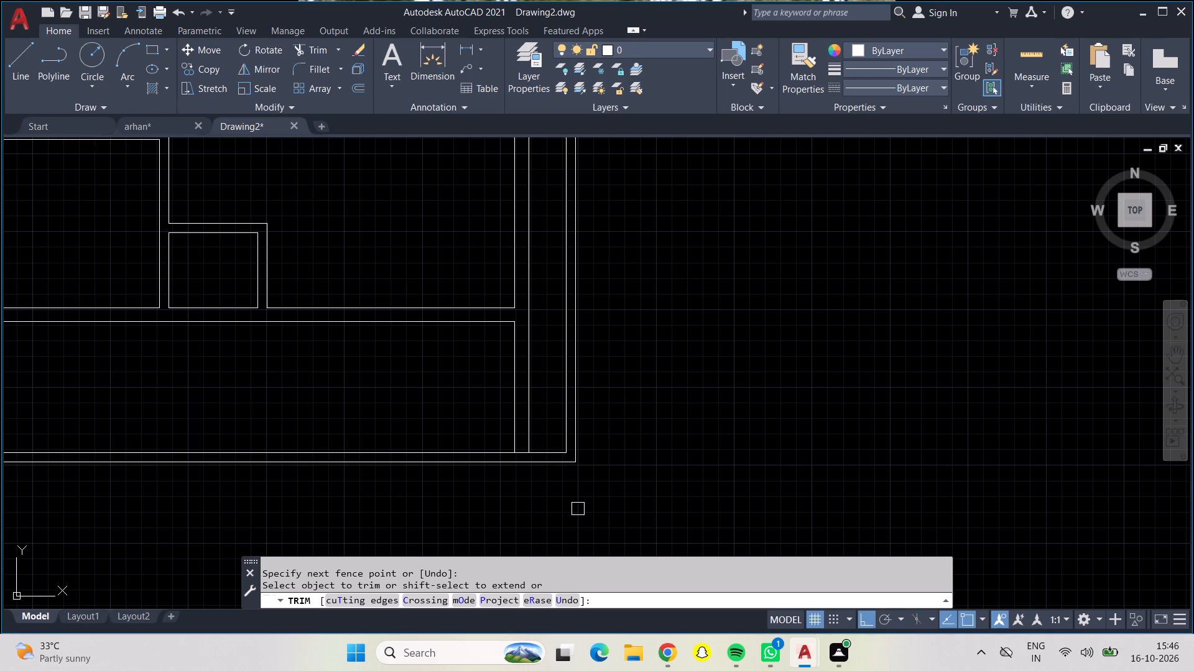
pyautogui.scroll(-1, 200, 437)
pyautogui.moveTo(220, 391); pyautogui.dragTo(249, 480, button='middle')
pyautogui.scroll(-1, 227, 412)
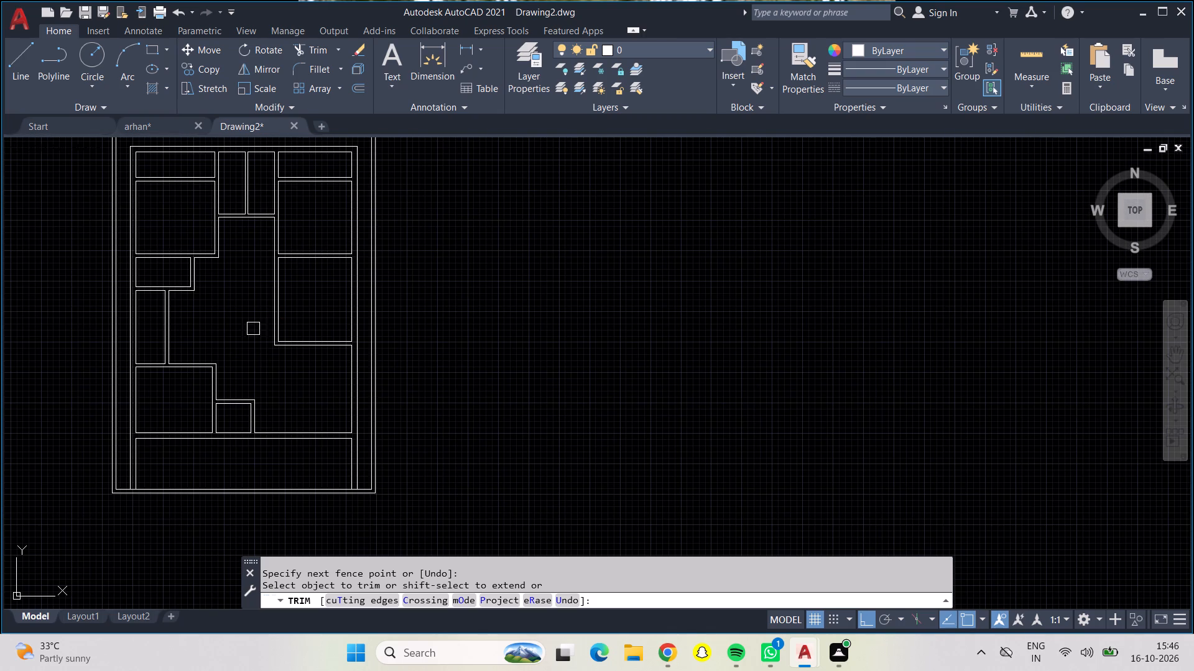
pyautogui.moveTo(239, 332); pyautogui.dragTo(292, 385, button='middle')
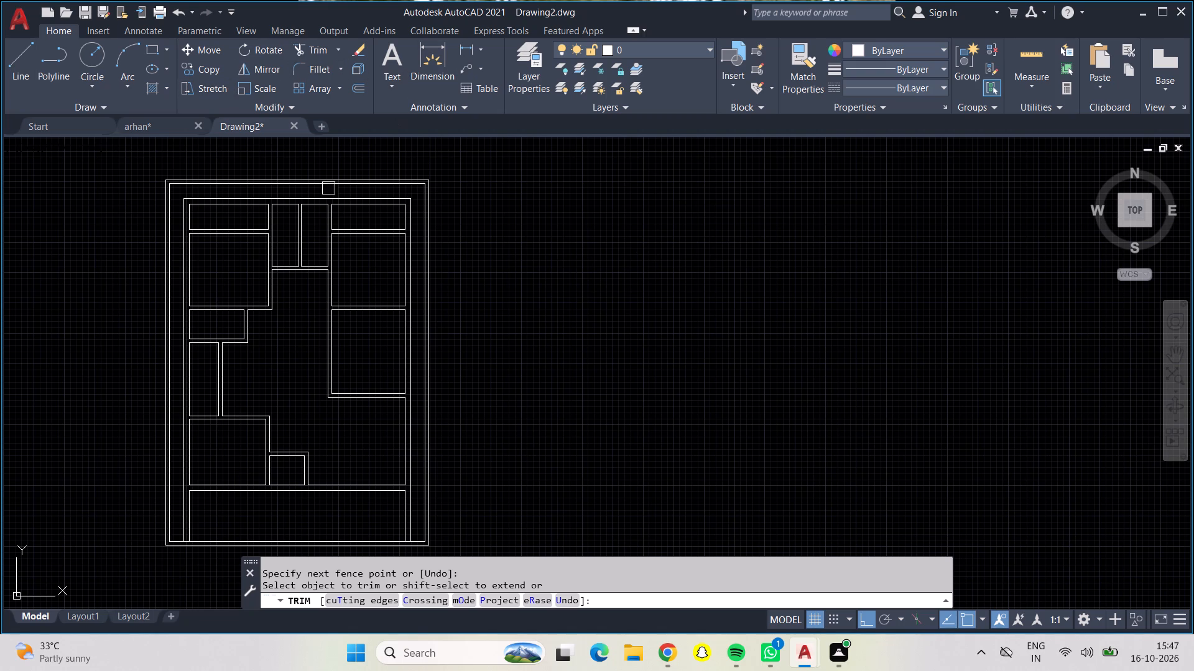
pyautogui.press('Escape')
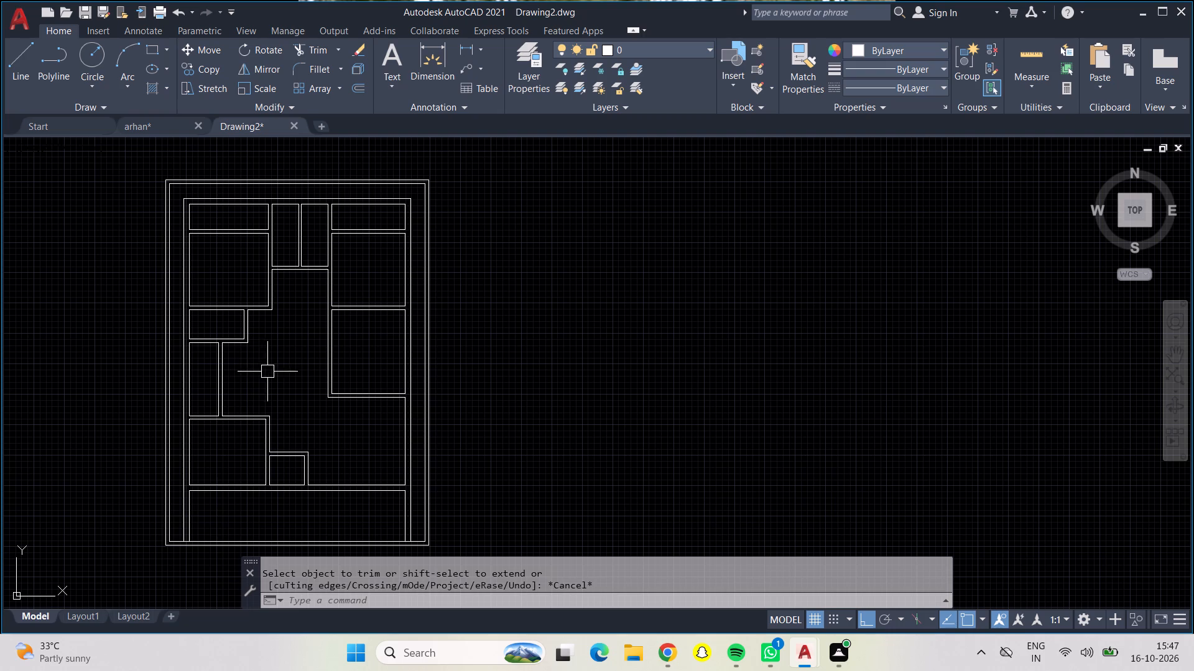
pyautogui.moveTo(275, 351); pyautogui.dragTo(270, 379, button='middle')
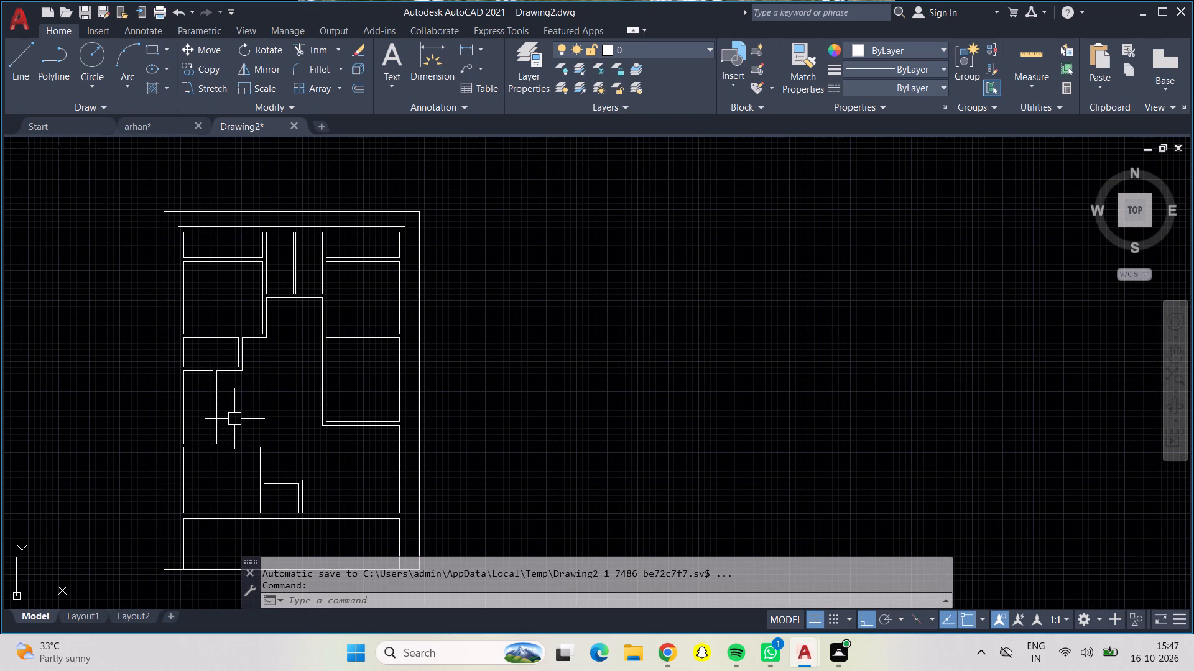
pyautogui.scroll(1, 192, 417)
pyautogui.scroll(-1, 192, 417)
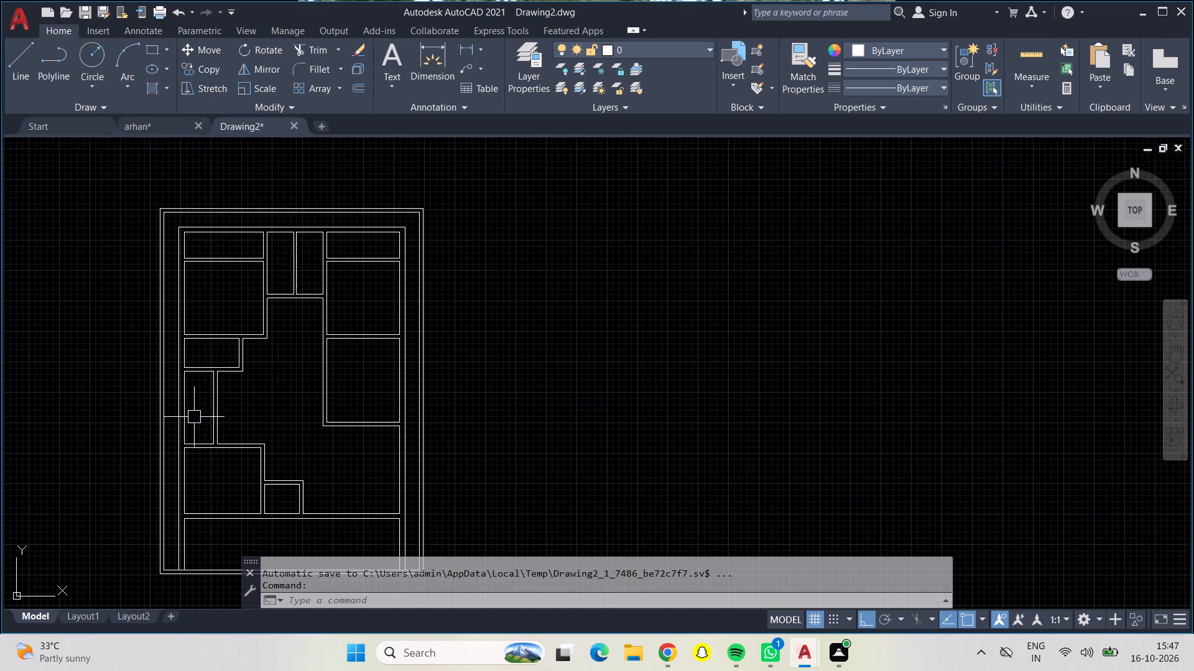
pyautogui.moveTo(233, 402); pyautogui.dragTo(207, 416, button='middle')
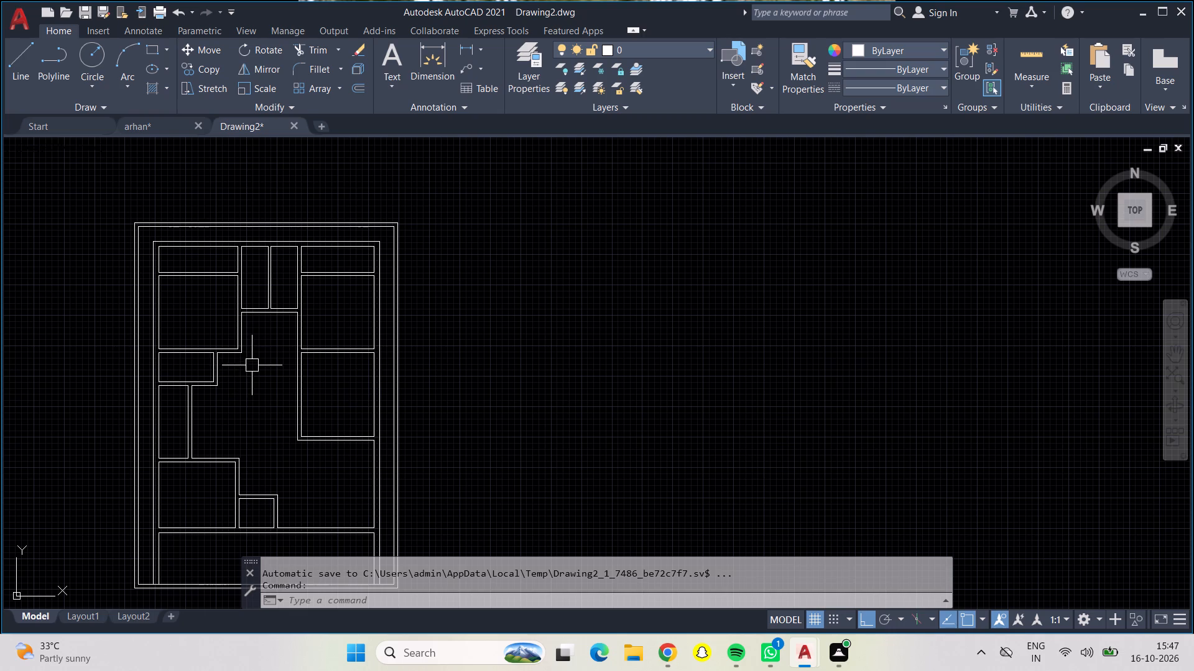
pyautogui.scroll(2, 216, 347)
pyautogui.scroll(-3, 217, 355)
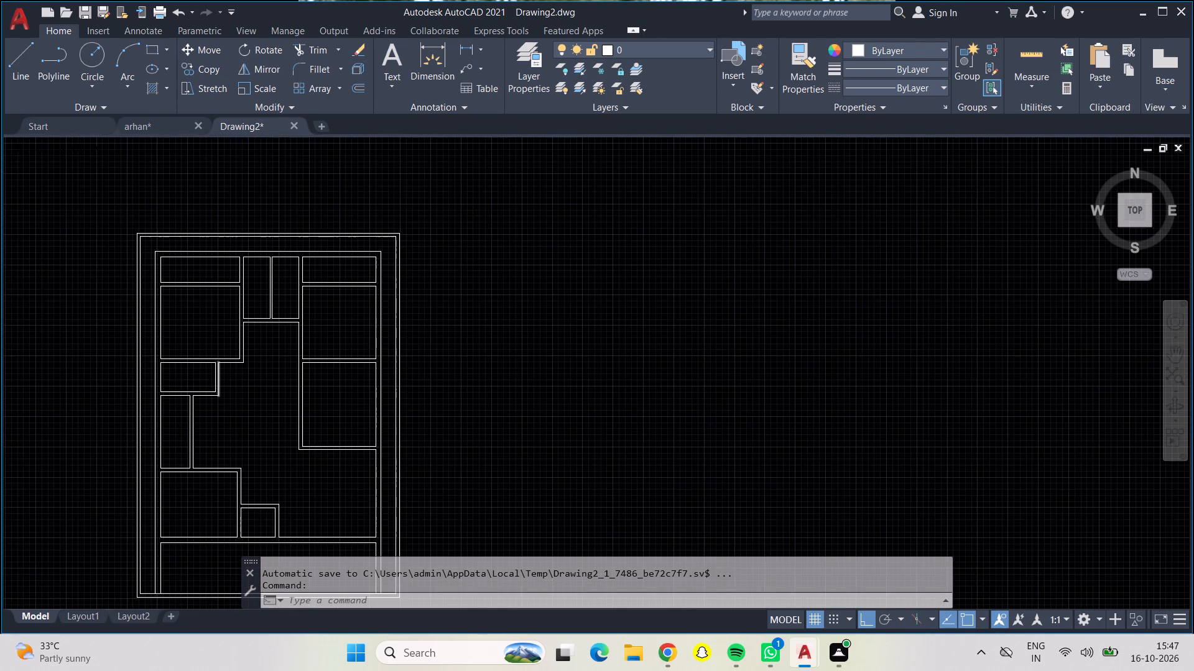
pyautogui.scroll(3, 234, 329)
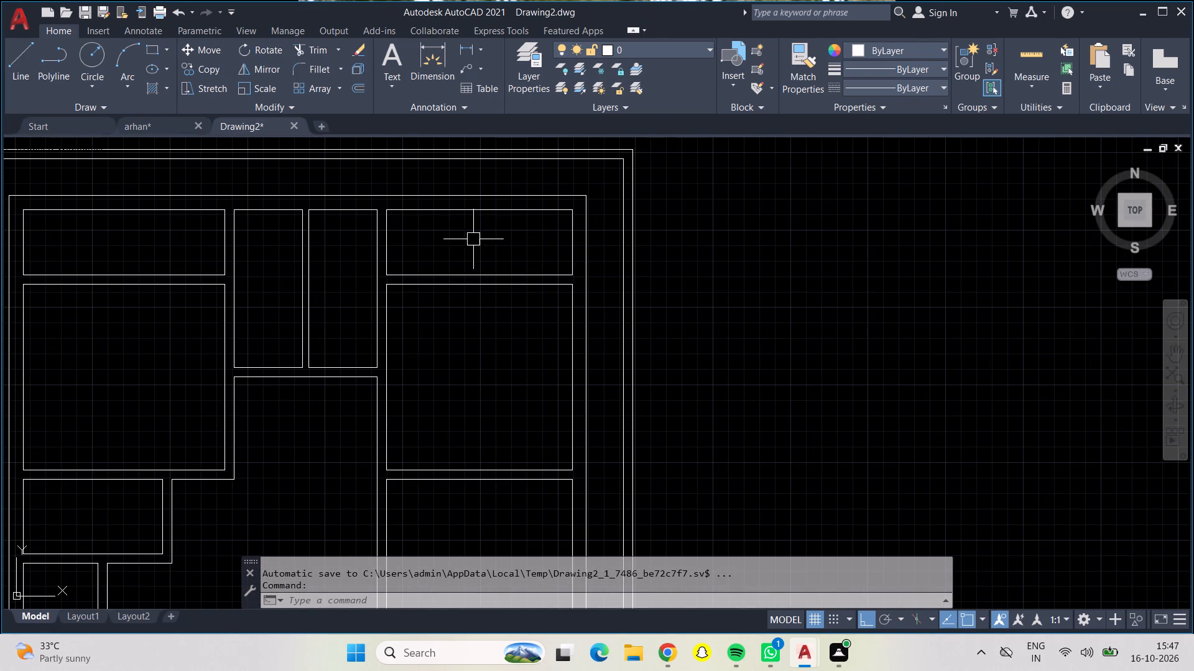
pyautogui.scroll(-1, 322, 232)
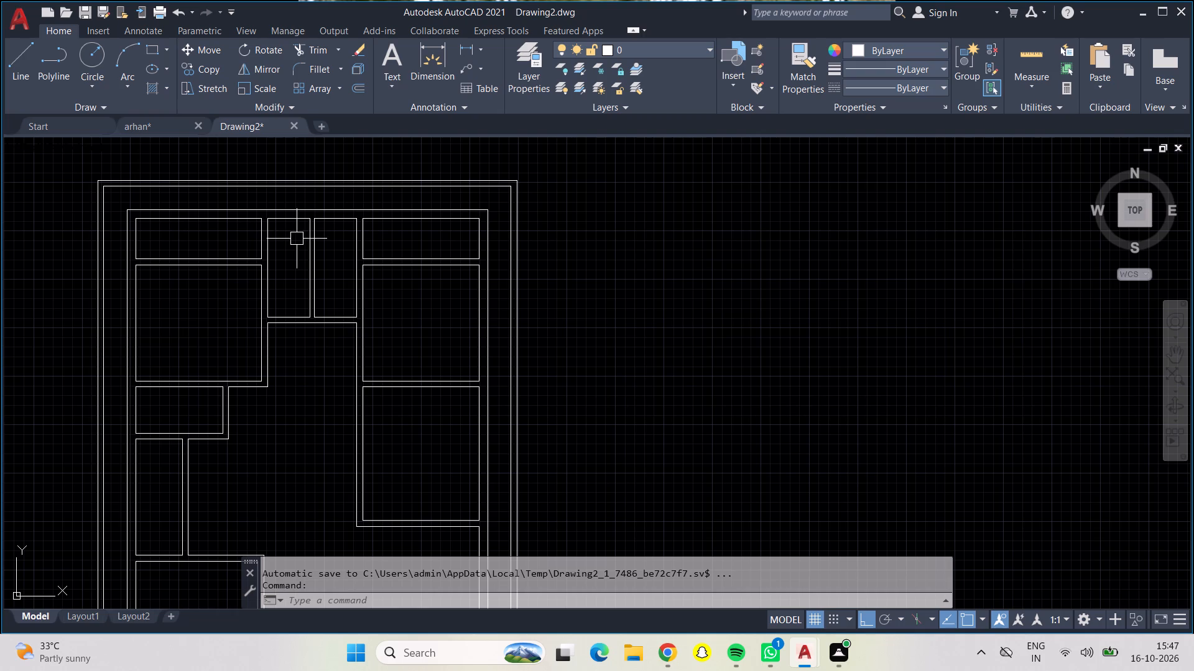
pyautogui.moveTo(297, 239); pyautogui.dragTo(304, 273, button='middle')
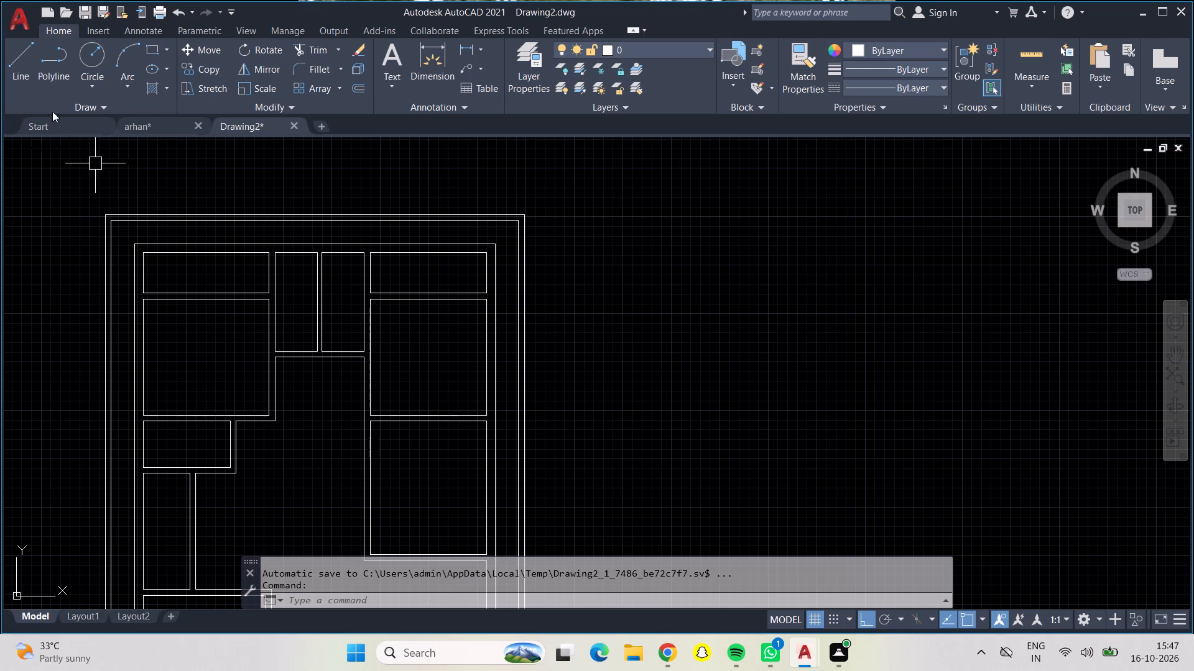
# Draw short lines joining the upper and lower left corners of the narrow left-side room to the house's outer wall line.
pyautogui.click(17, 57)
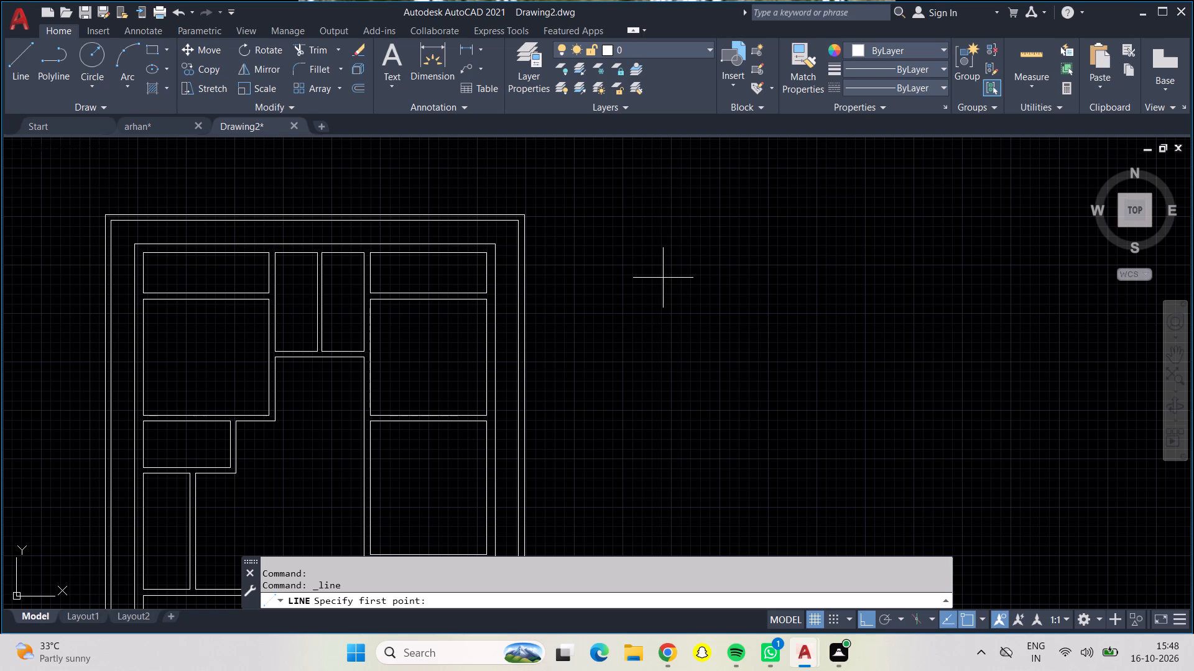
pyautogui.moveTo(218, 358); pyautogui.dragTo(215, 314, button='middle')
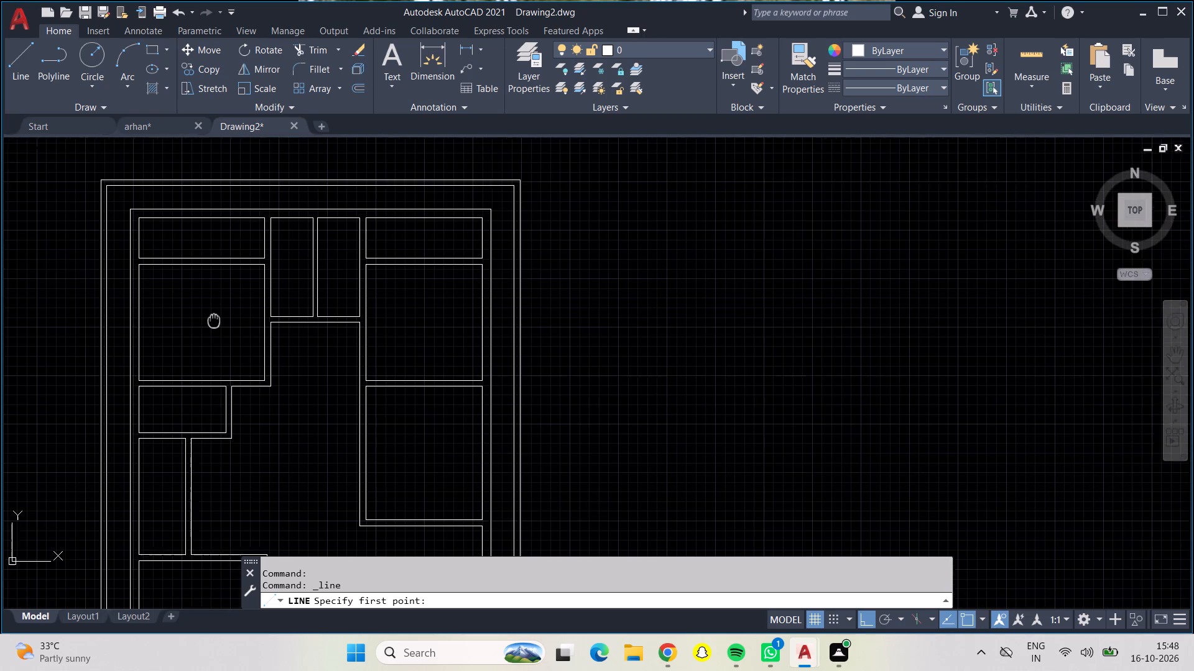
pyautogui.moveTo(215, 314); pyautogui.dragTo(215, 312, button='middle')
pyautogui.scroll(3, 153, 429)
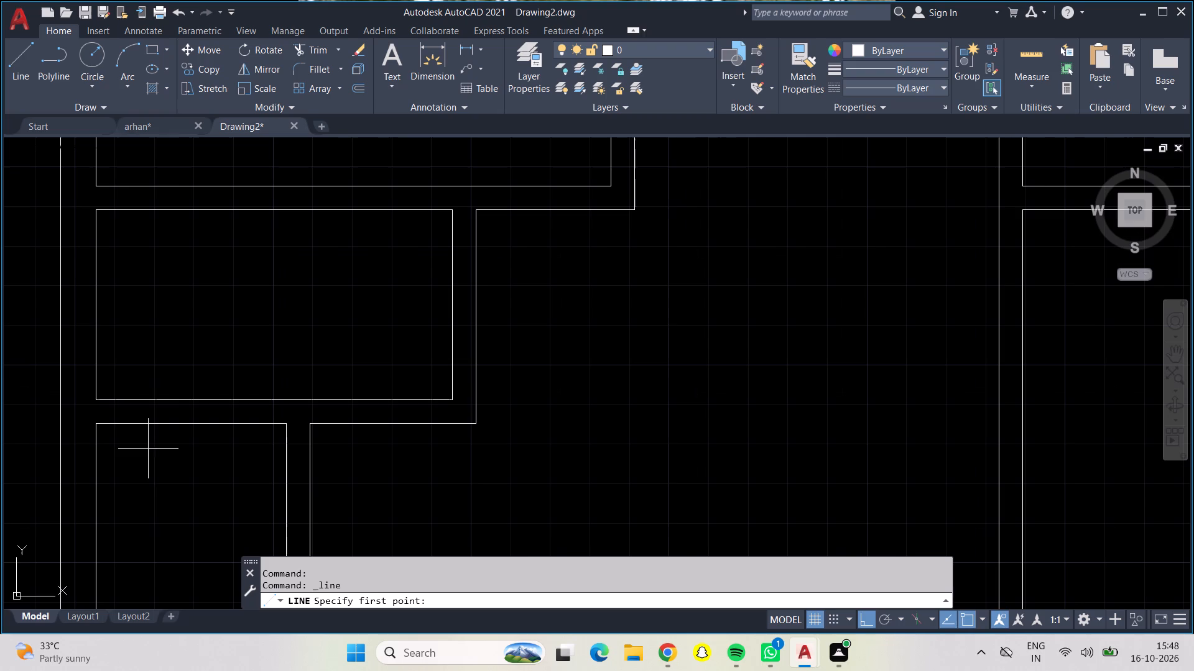
pyautogui.scroll(-1, 150, 460)
pyautogui.moveTo(152, 461); pyautogui.dragTo(225, 299, button='middle')
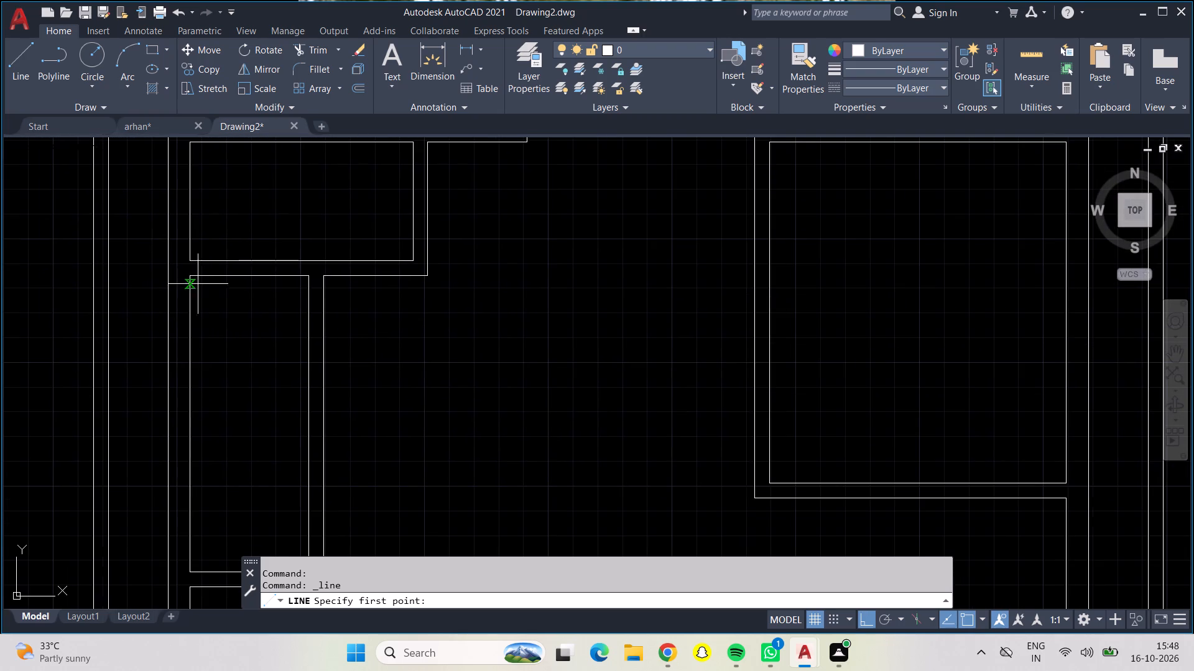
pyautogui.click(190, 273)
pyautogui.click(167, 276)
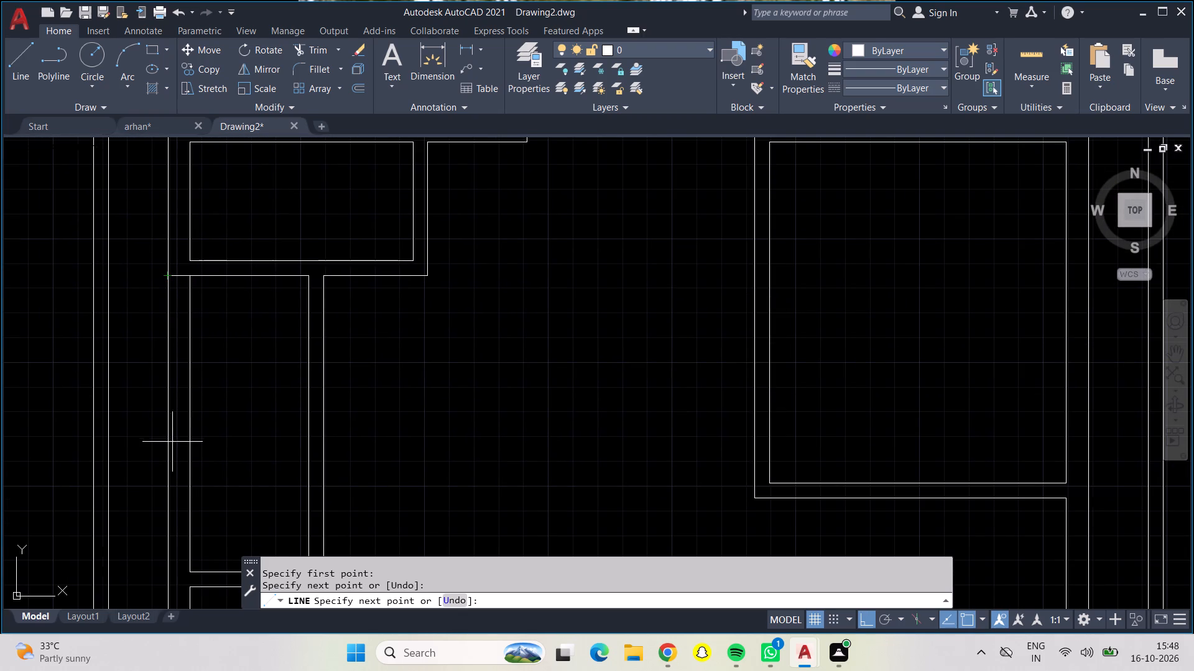
pyautogui.click(193, 570)
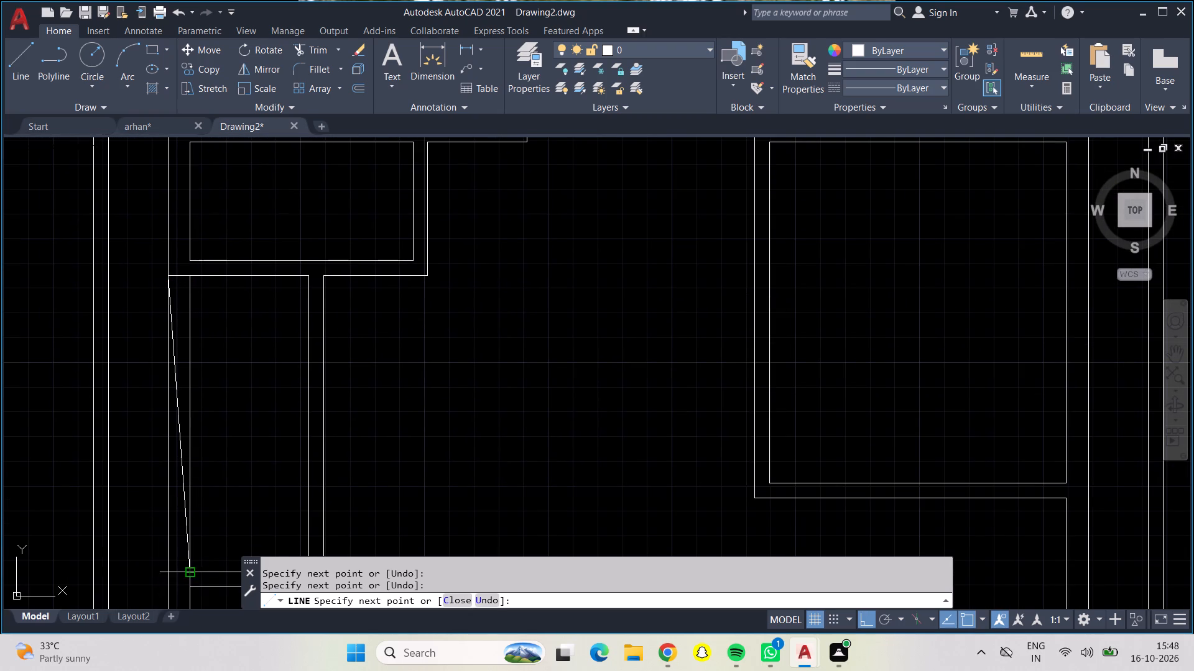
pyautogui.click(170, 568)
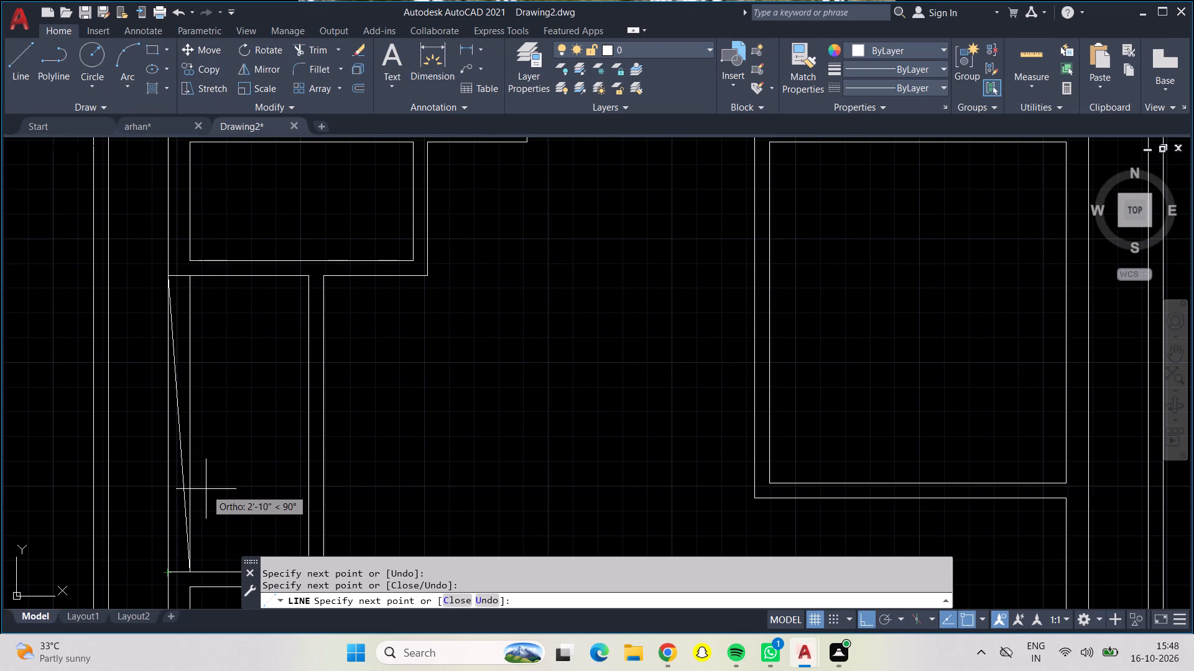
pyautogui.press('Escape')
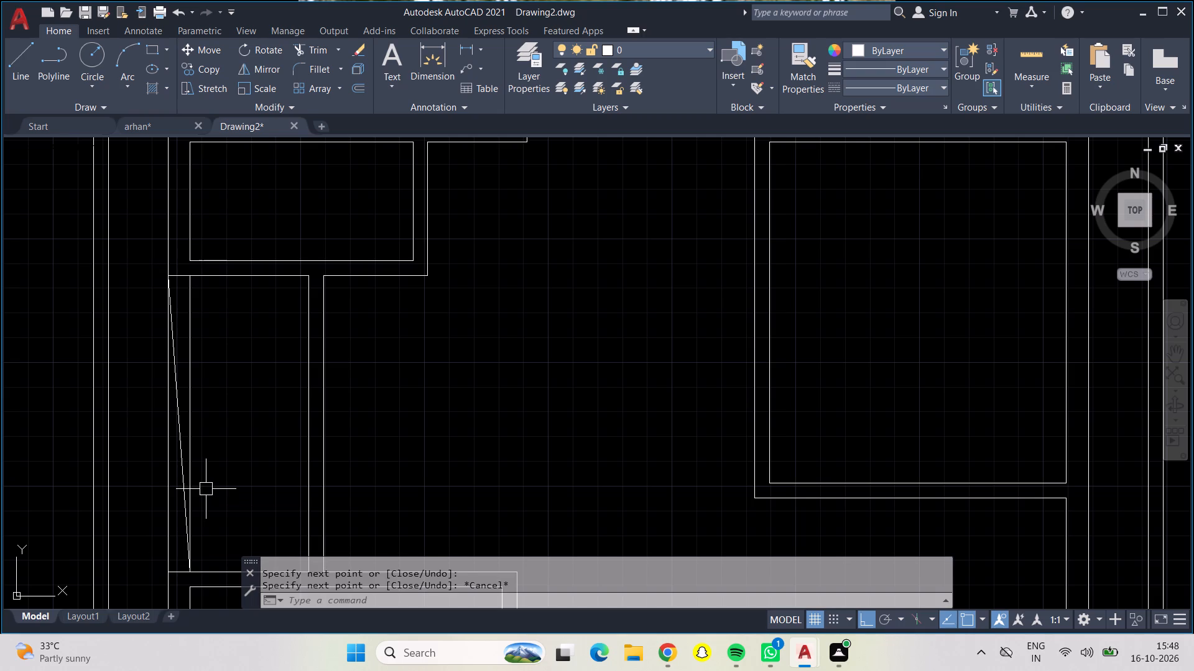
# Offset the narrow left-side room's left wall line 6" outward.
pyautogui.press('o')
pyautogui.press('Return')
pyautogui.write('6"')
pyautogui.press('Return')
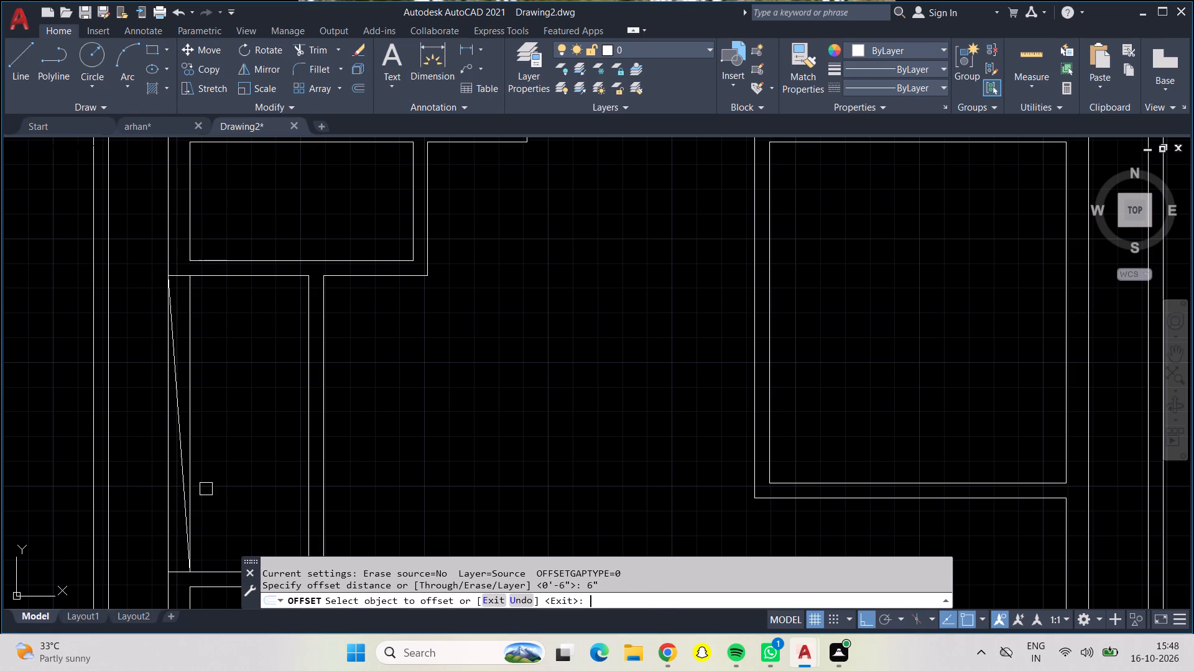
pyautogui.click(188, 383)
pyautogui.click(146, 398)
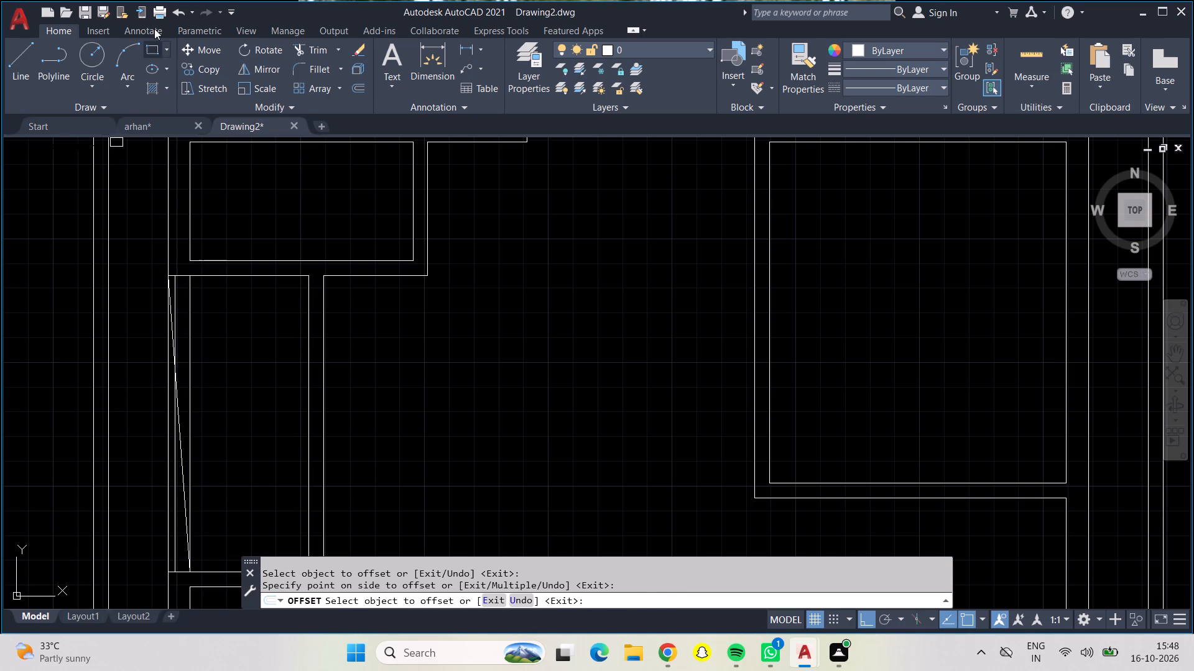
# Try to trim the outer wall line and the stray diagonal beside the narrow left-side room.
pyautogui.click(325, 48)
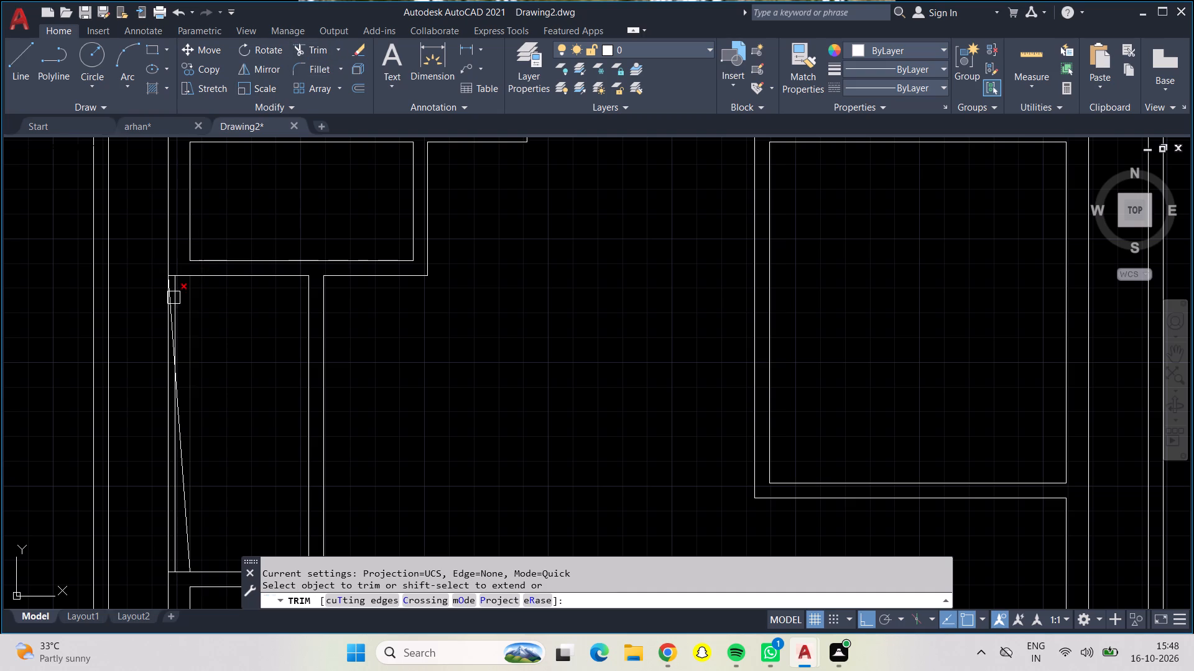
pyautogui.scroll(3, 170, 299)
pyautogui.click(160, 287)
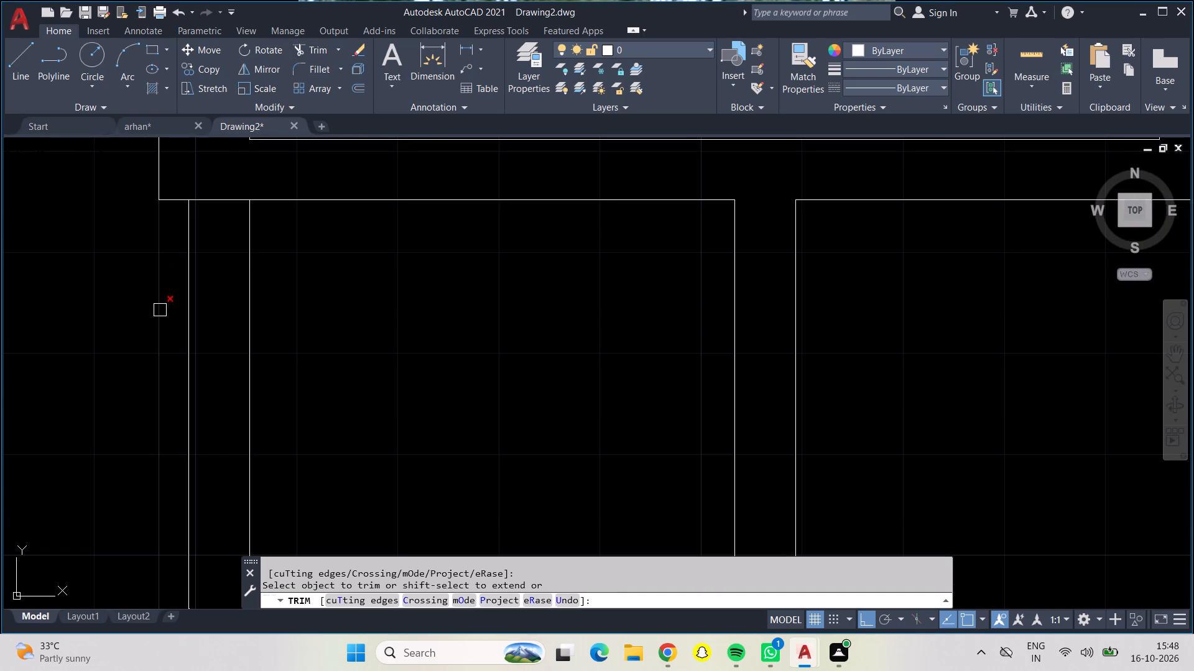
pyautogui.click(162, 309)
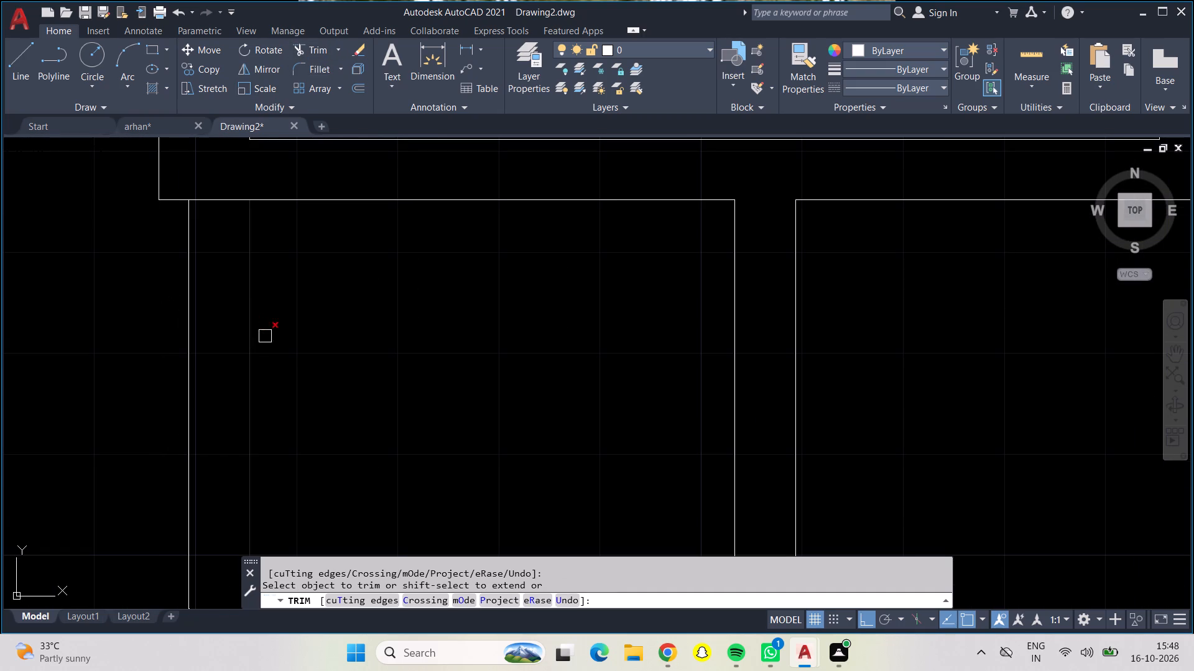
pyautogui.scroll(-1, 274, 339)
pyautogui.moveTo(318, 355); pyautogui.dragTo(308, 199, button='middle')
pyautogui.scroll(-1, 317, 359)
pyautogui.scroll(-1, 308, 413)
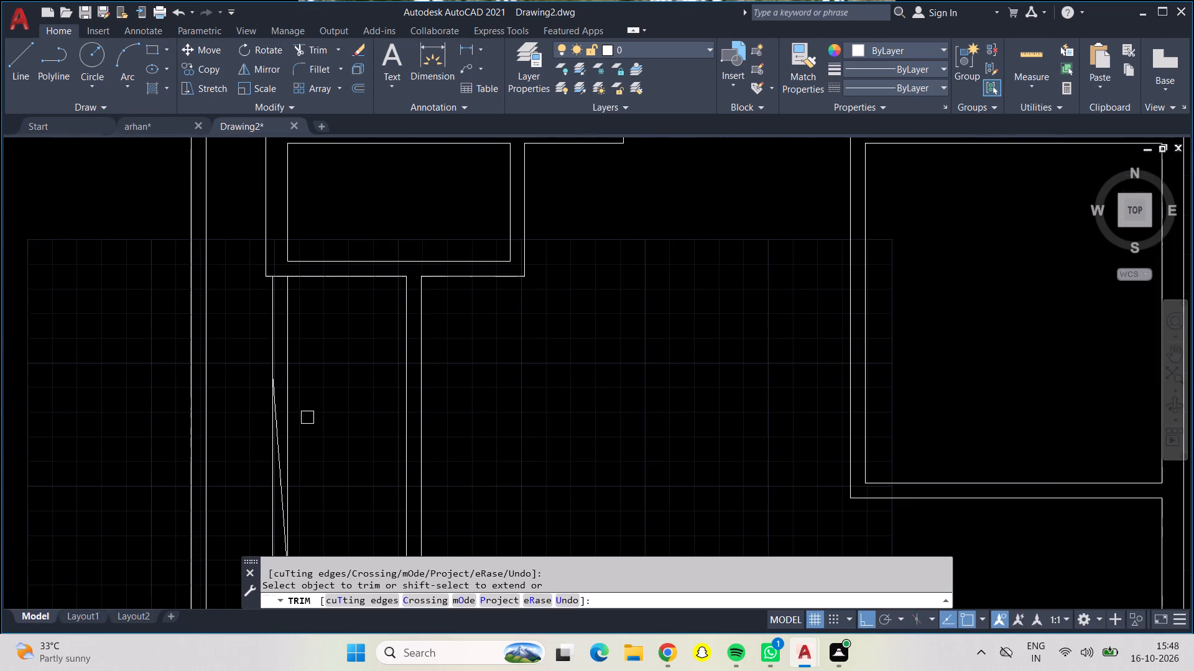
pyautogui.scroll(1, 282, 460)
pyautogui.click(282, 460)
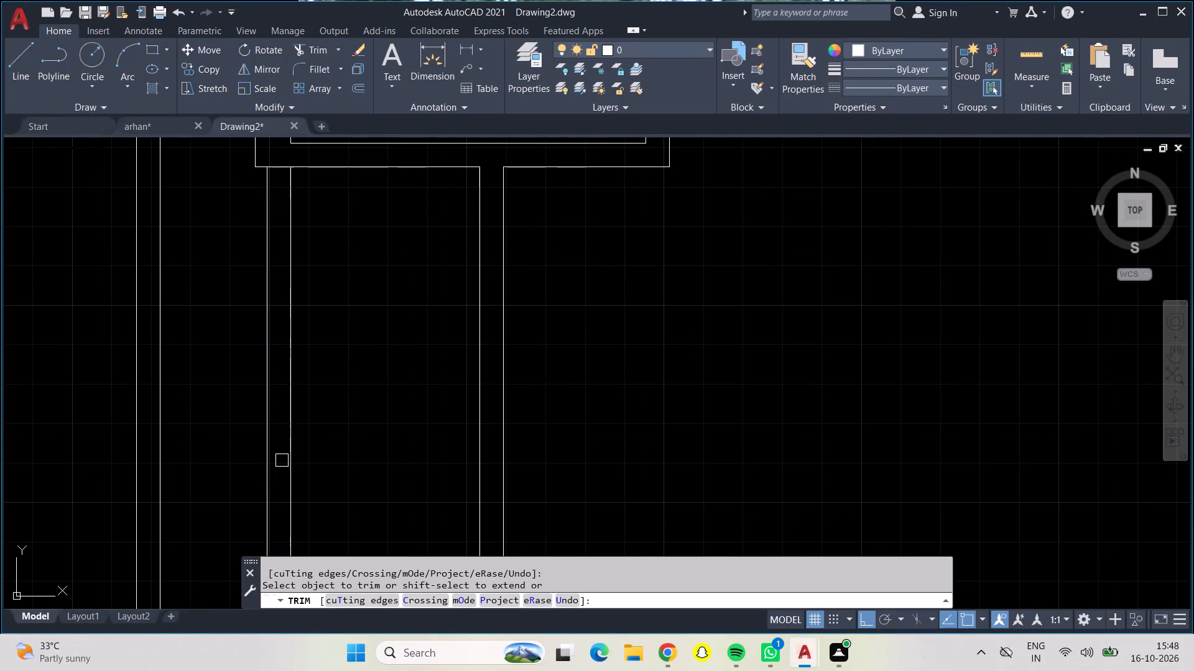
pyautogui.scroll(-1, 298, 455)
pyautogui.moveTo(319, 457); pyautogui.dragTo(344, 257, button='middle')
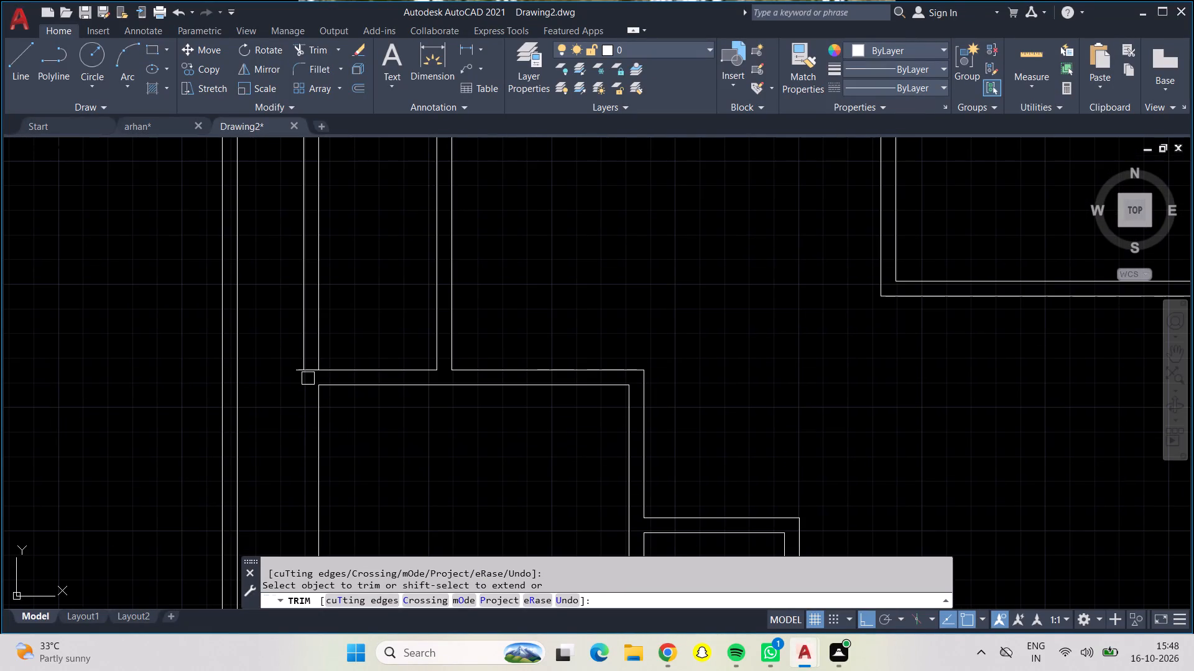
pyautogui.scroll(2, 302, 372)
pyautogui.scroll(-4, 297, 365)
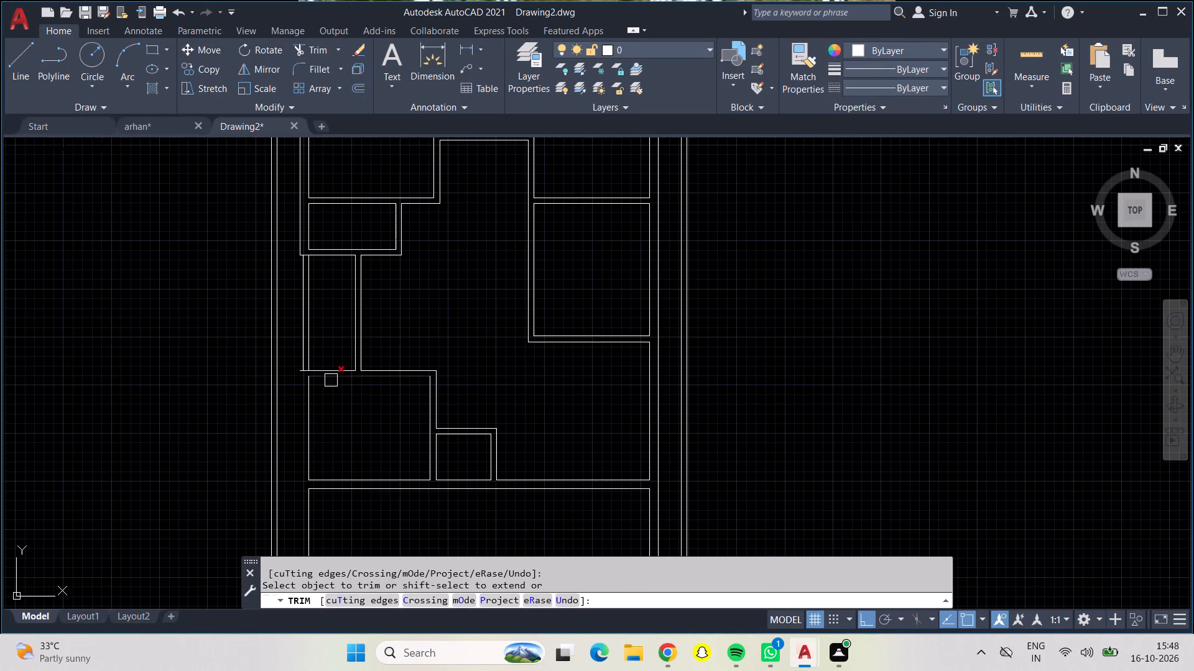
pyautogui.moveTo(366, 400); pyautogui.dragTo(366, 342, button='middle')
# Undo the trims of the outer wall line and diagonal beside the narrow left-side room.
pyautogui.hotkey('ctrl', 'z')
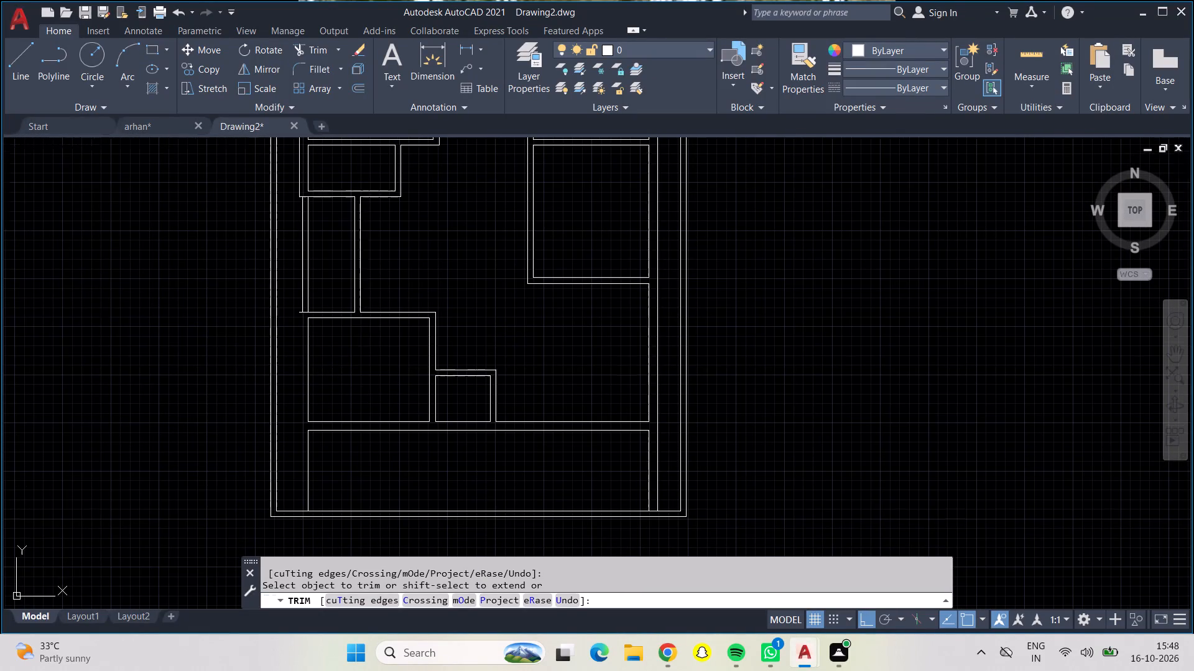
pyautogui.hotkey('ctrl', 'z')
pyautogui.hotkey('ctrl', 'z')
# Trim away the outer wall segment beside the narrow left-side room and both parts of the stray diagonal.
pyautogui.scroll(-1, 374, 345)
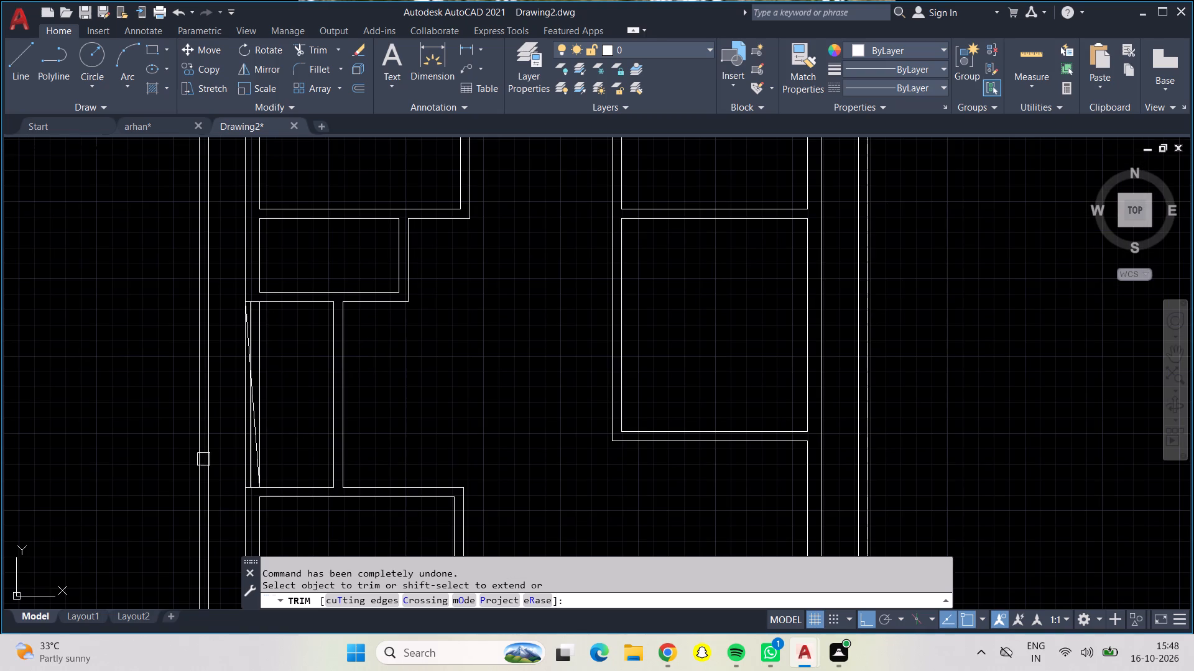
pyautogui.scroll(2, 245, 460)
pyautogui.moveTo(310, 490); pyautogui.dragTo(316, 400, button='middle')
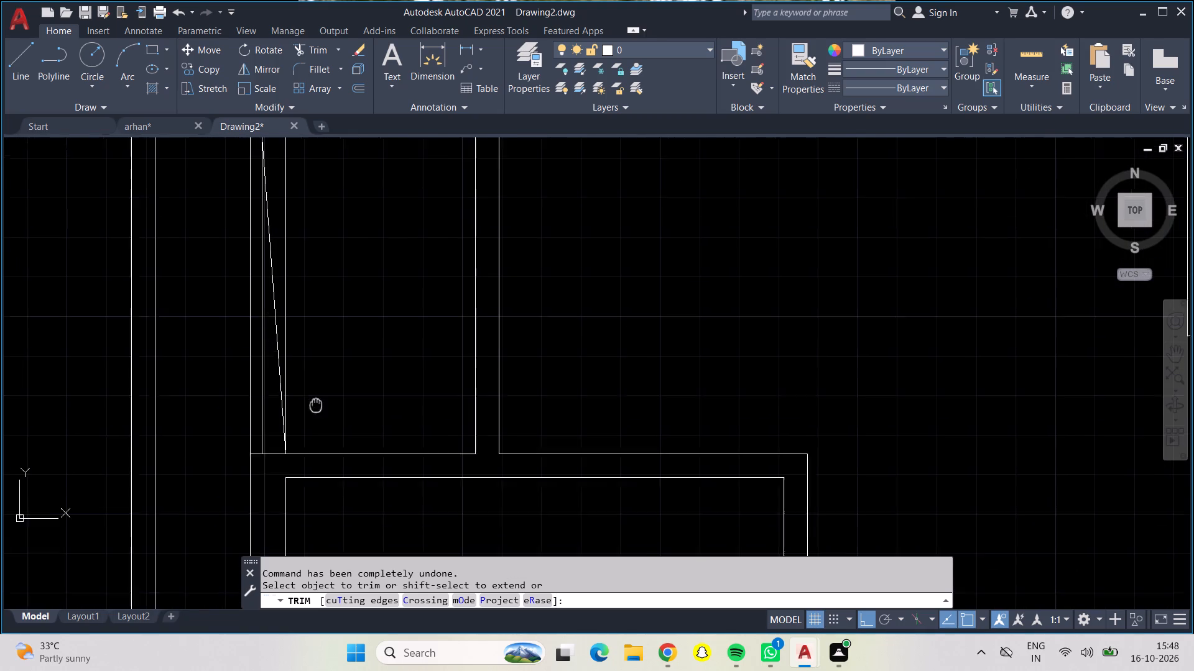
pyautogui.moveTo(316, 400); pyautogui.dragTo(316, 398, button='middle')
pyautogui.click(252, 393)
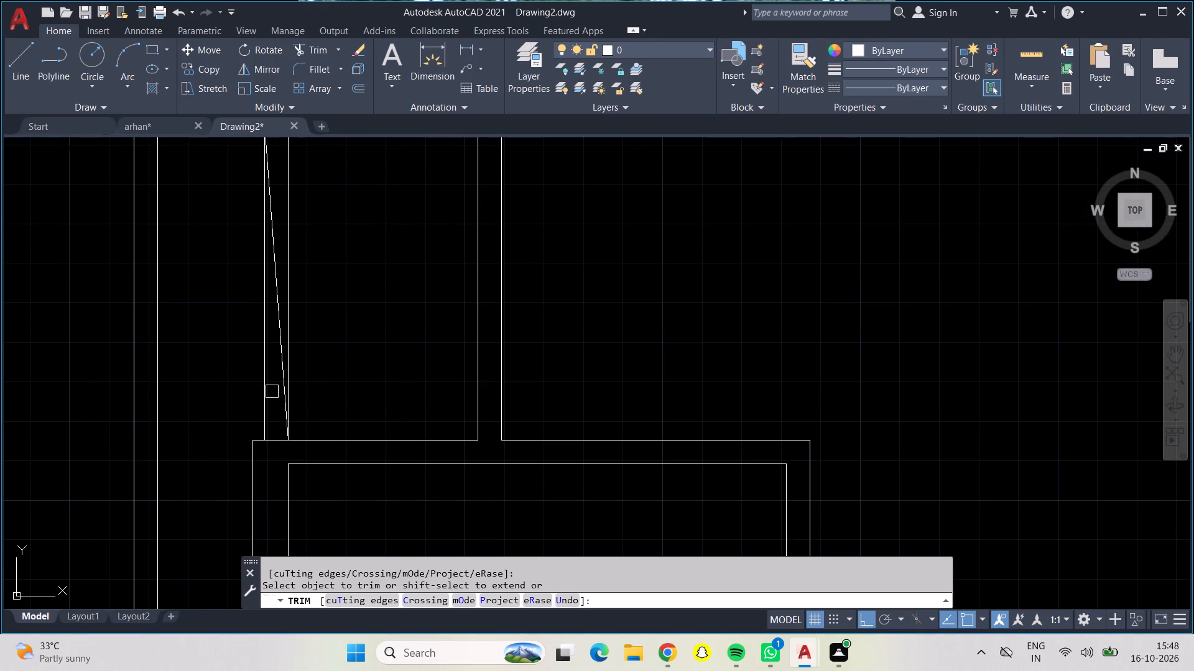
pyautogui.click(279, 375)
pyautogui.scroll(-1, 281, 373)
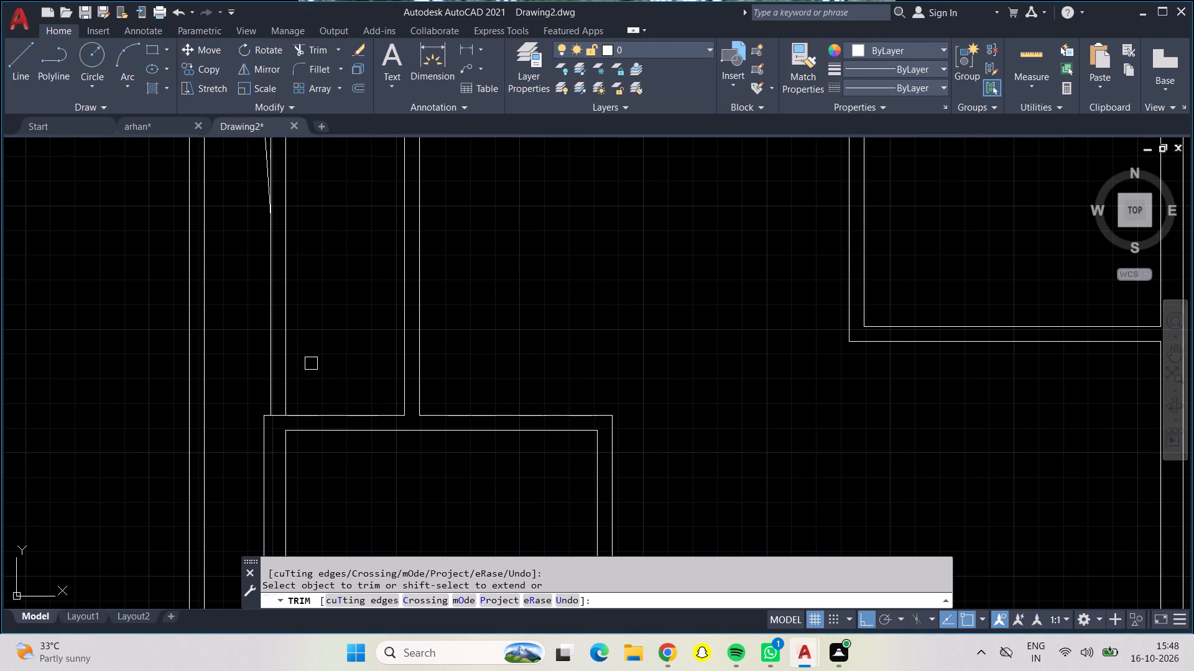
pyautogui.moveTo(309, 363); pyautogui.dragTo(307, 504, button='middle')
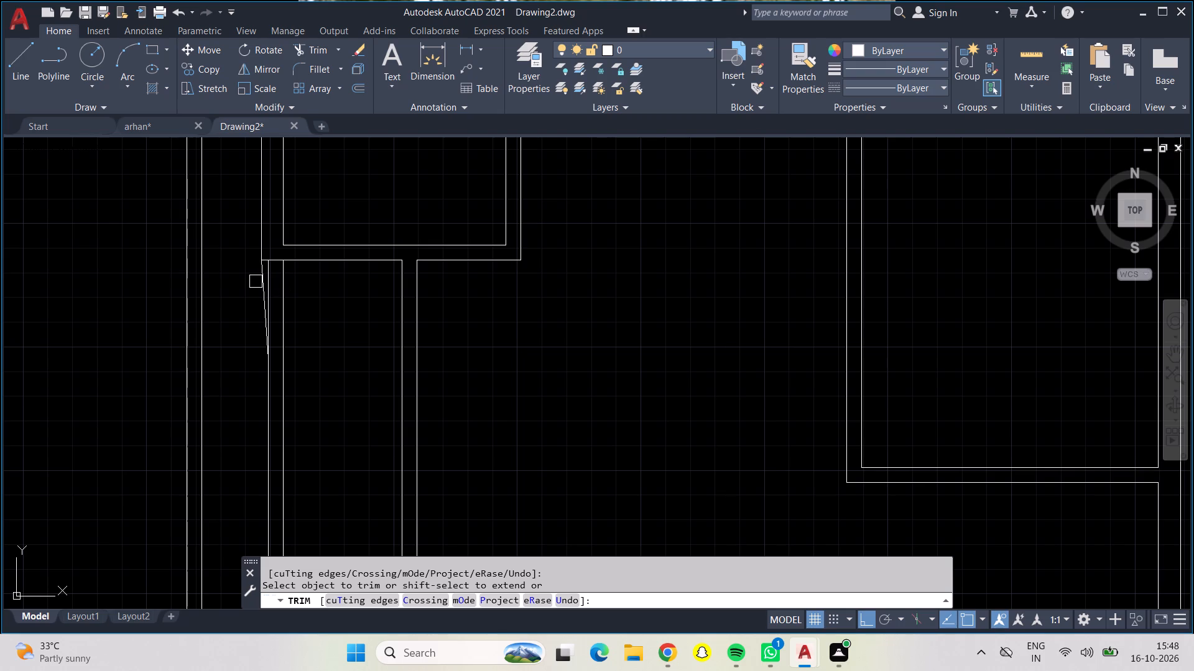
pyautogui.click(259, 283)
pyautogui.scroll(-1, 310, 388)
pyautogui.moveTo(310, 388); pyautogui.dragTo(290, 322, button='middle')
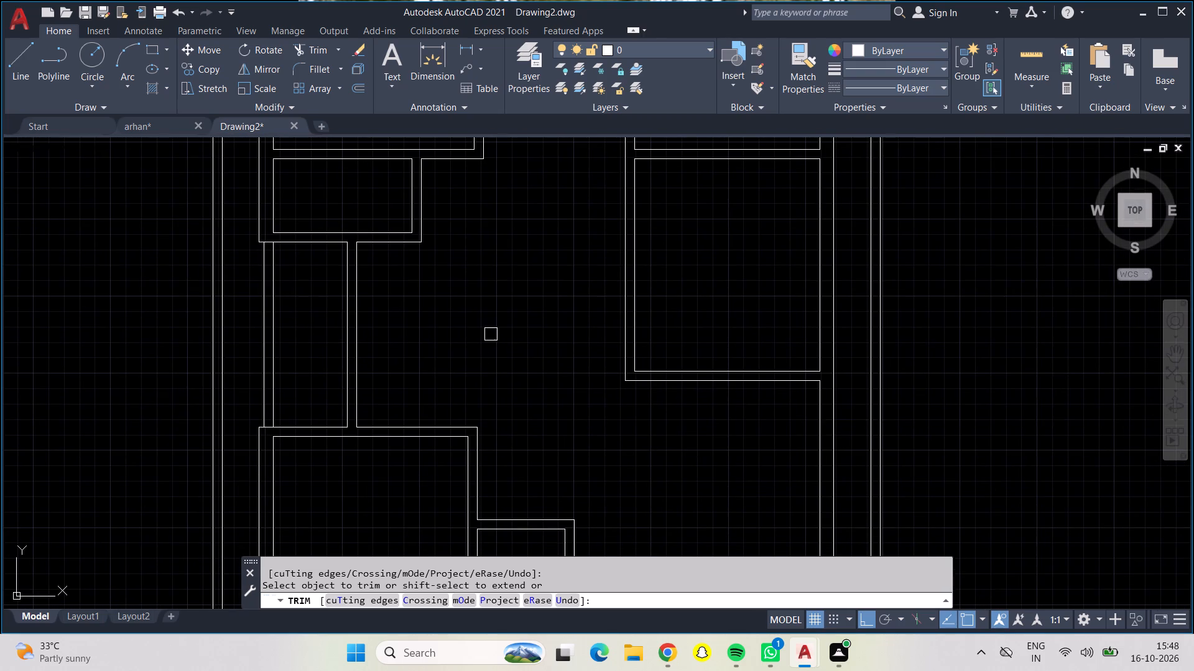
pyautogui.moveTo(491, 331); pyautogui.dragTo(473, 516, button='middle')
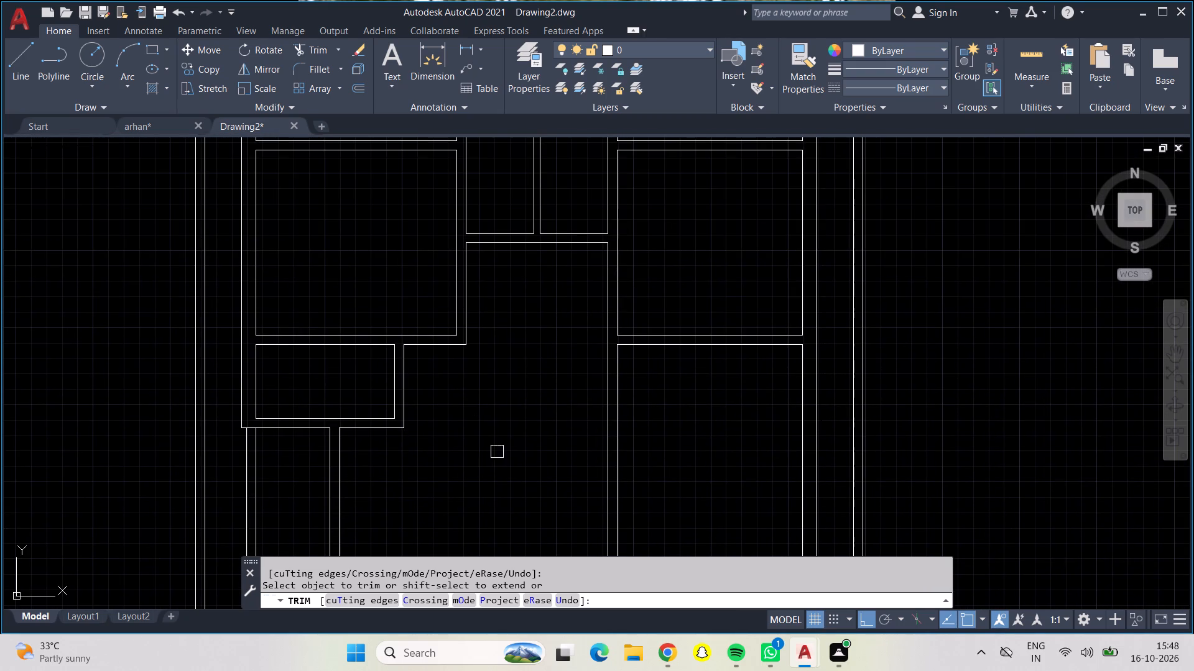
pyautogui.moveTo(505, 408); pyautogui.dragTo(487, 553, button='middle')
pyautogui.moveTo(692, 345); pyautogui.dragTo(675, 457, button='middle')
pyautogui.press('Escape')
pyautogui.press('Escape')
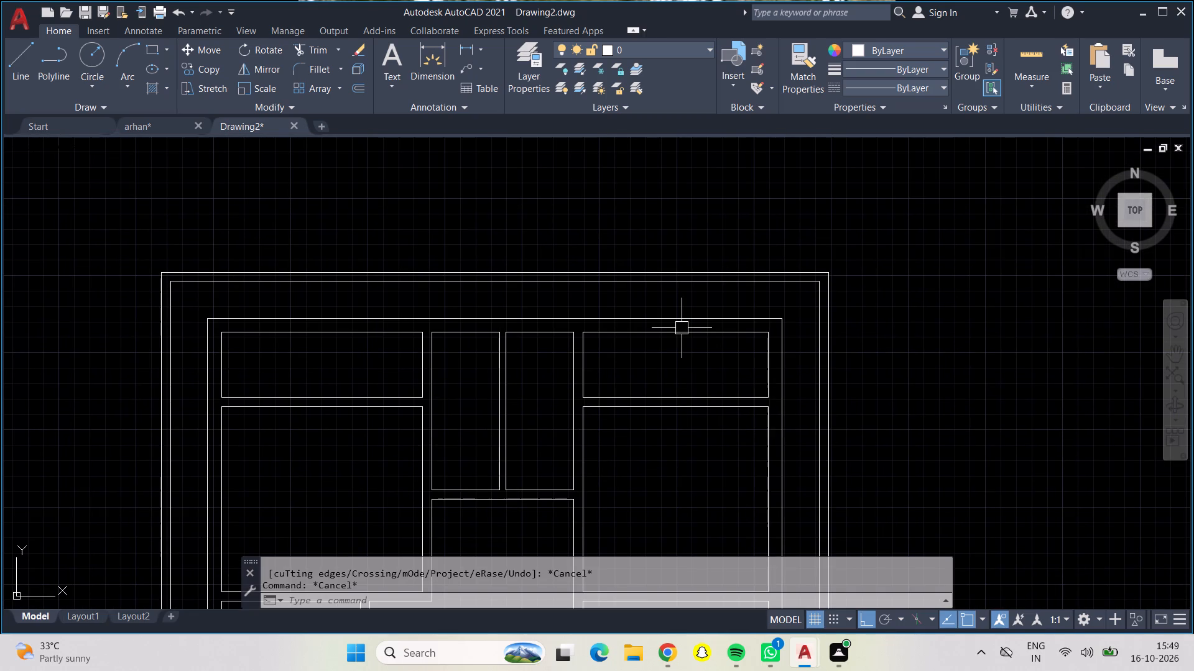
# Offset the house's top outer wall line 6" inward.
pyautogui.scroll(1, 639, 349)
pyautogui.moveTo(646, 357); pyautogui.dragTo(696, 382, button='middle')
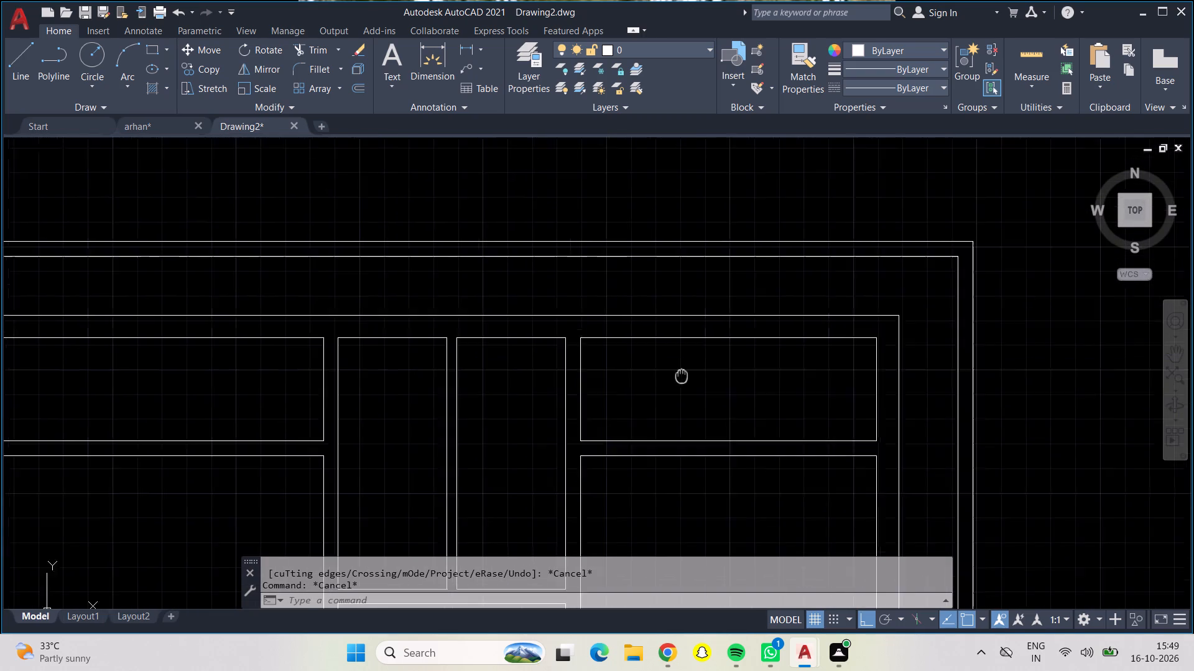
pyautogui.moveTo(696, 382); pyautogui.dragTo(719, 399, button='middle')
pyautogui.press('o')
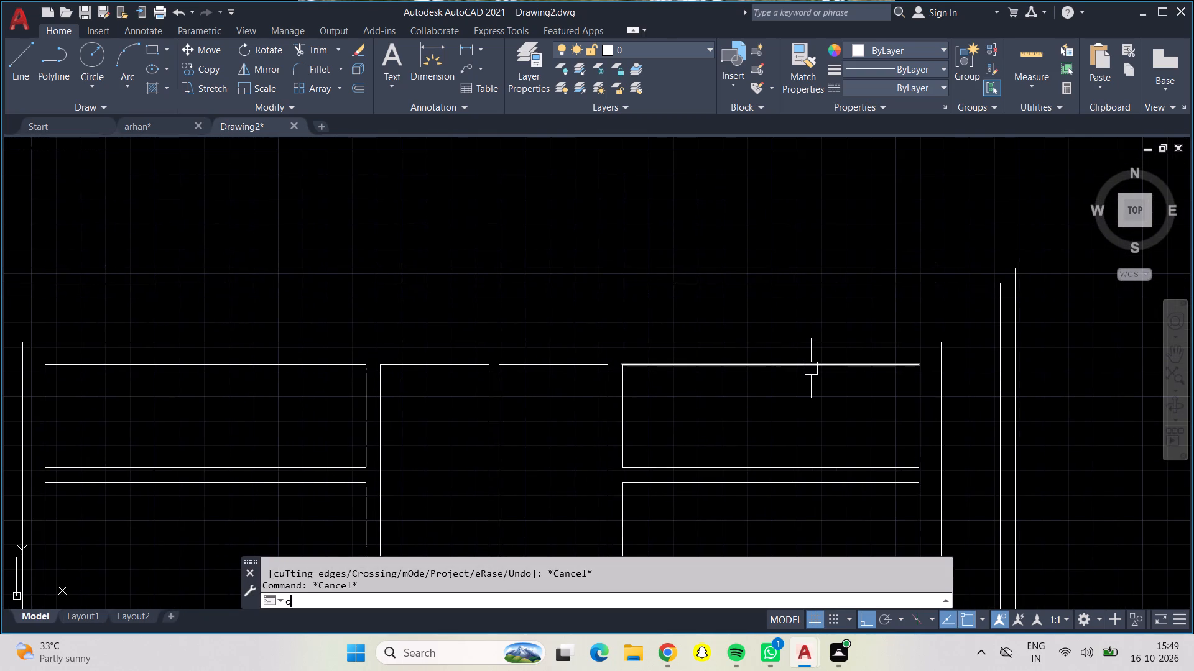
pyautogui.press('Return')
pyautogui.write('6"')
pyautogui.press('Return')
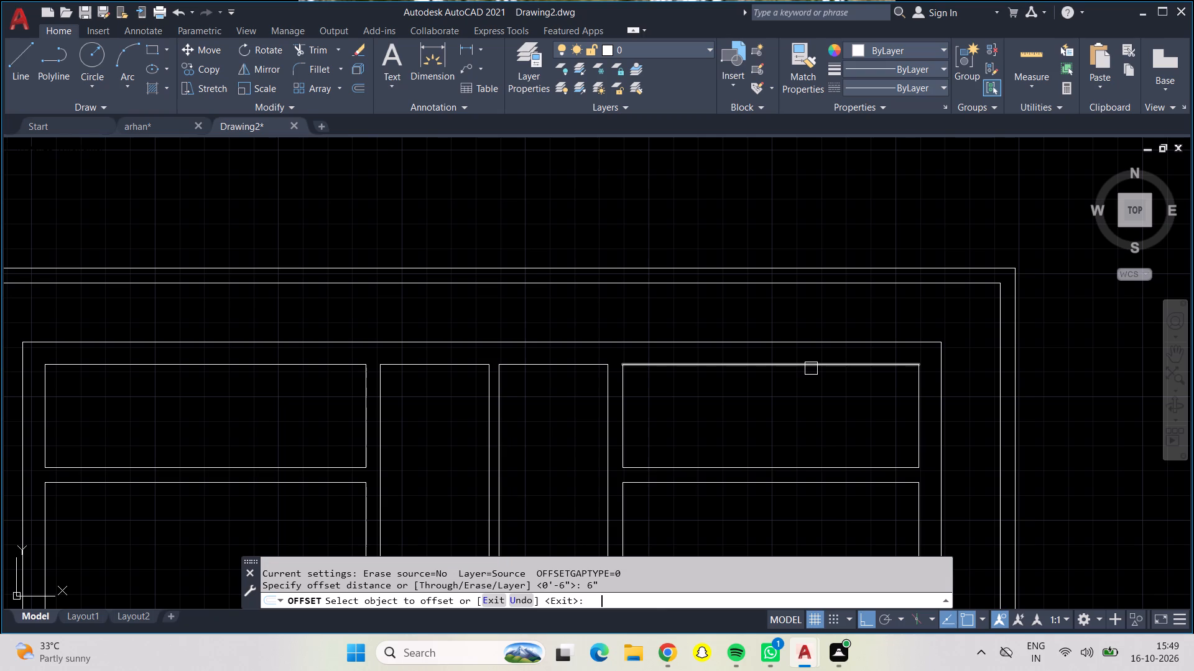
pyautogui.click(787, 341)
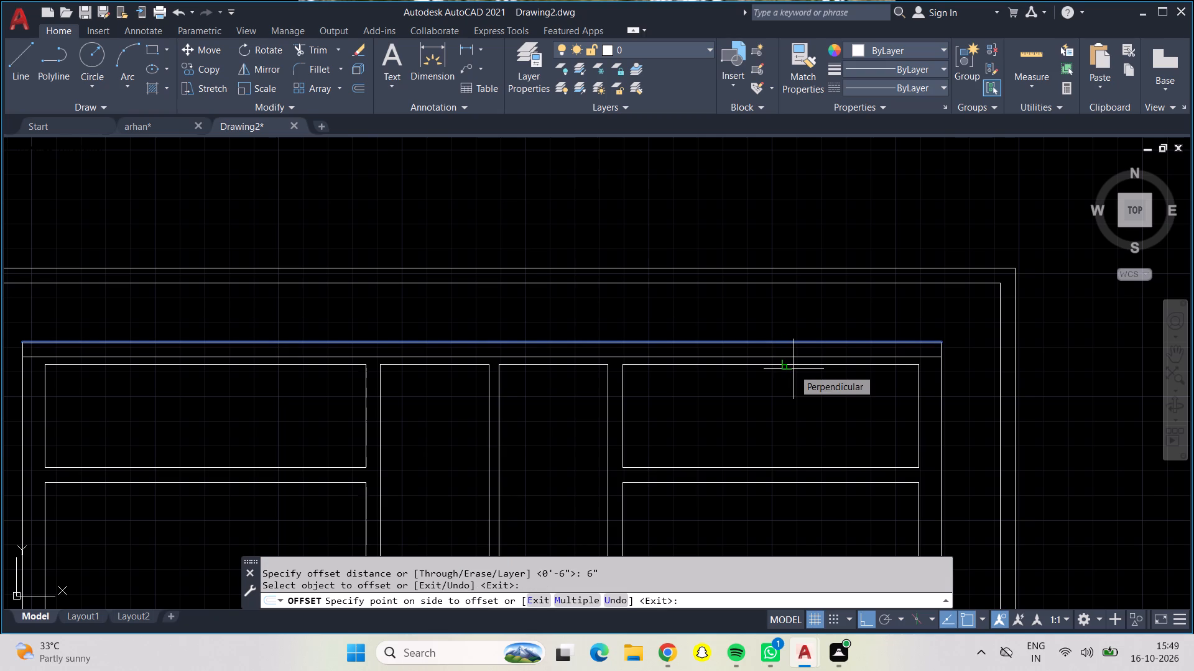
pyautogui.click(794, 358)
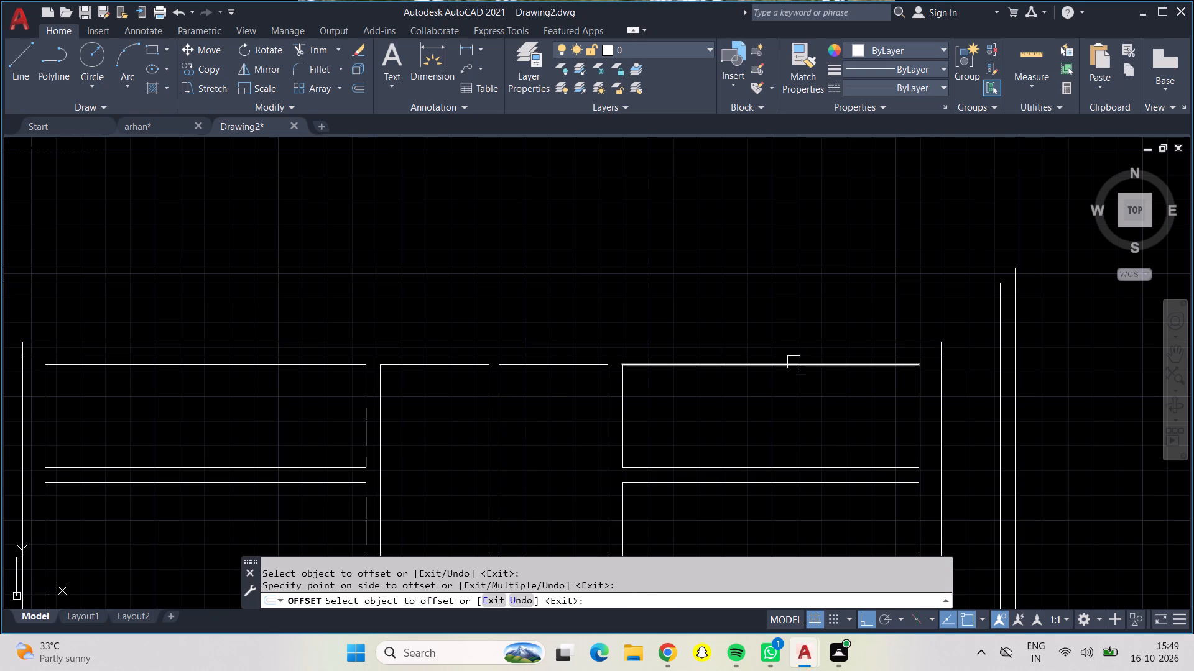
# Offset the top edges of the upper-right and upper-left corner rooms 6" outward into the top wall.
pyautogui.click(794, 365)
pyautogui.click(793, 350)
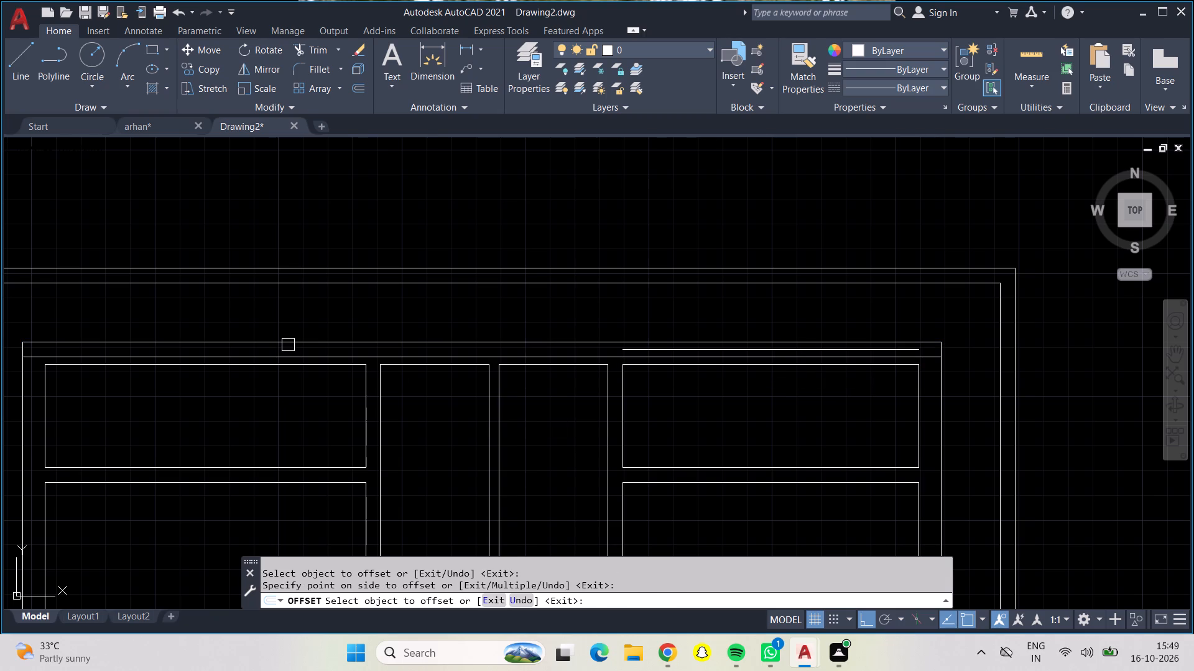
pyautogui.click(289, 368)
pyautogui.click(293, 345)
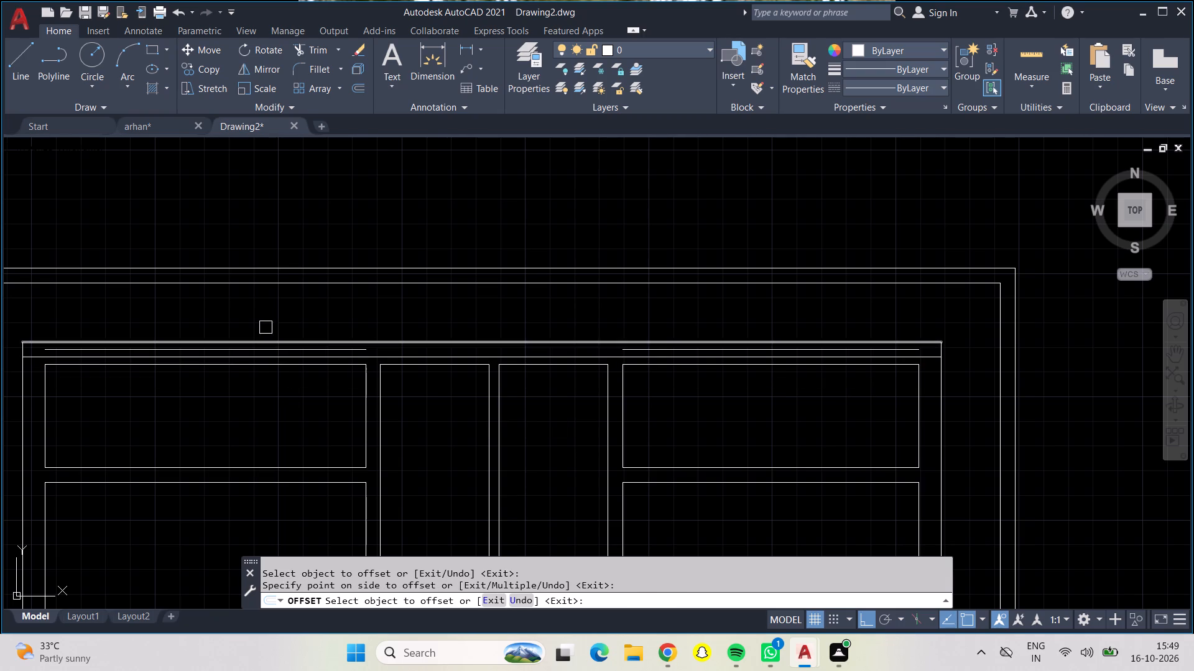
# Draw connected lines joining the upper-left and upper-right rooms' offset edges across the middle rooms, with short verticals down to each room corner.
pyautogui.click(24, 55)
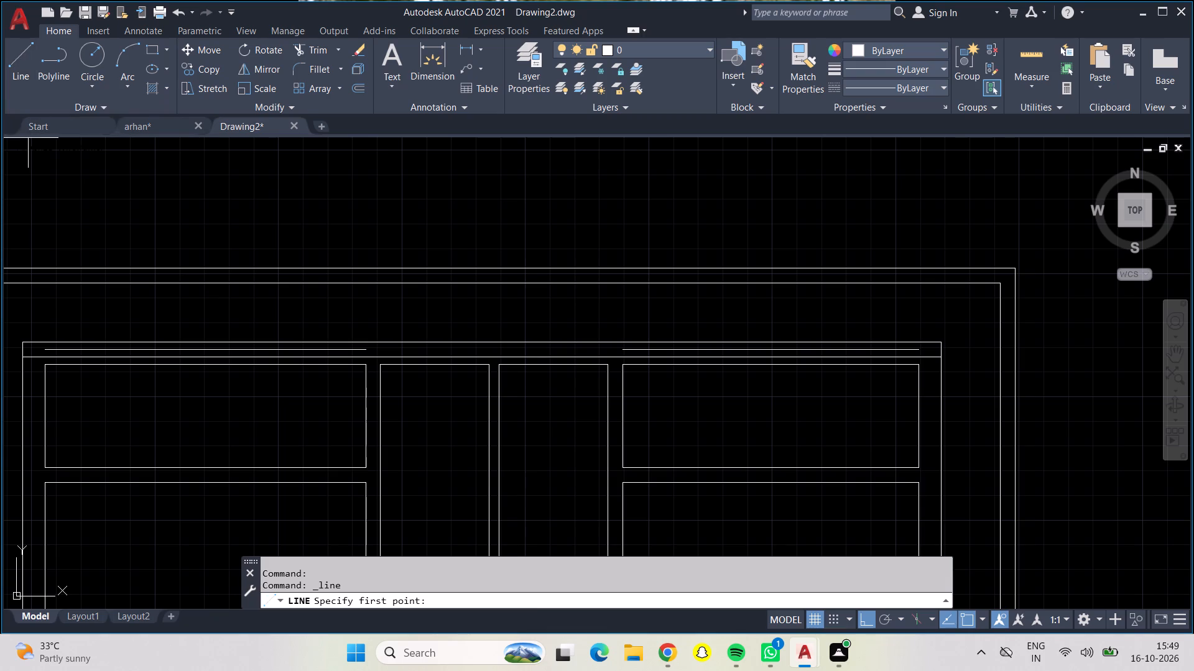
pyautogui.scroll(2, 348, 327)
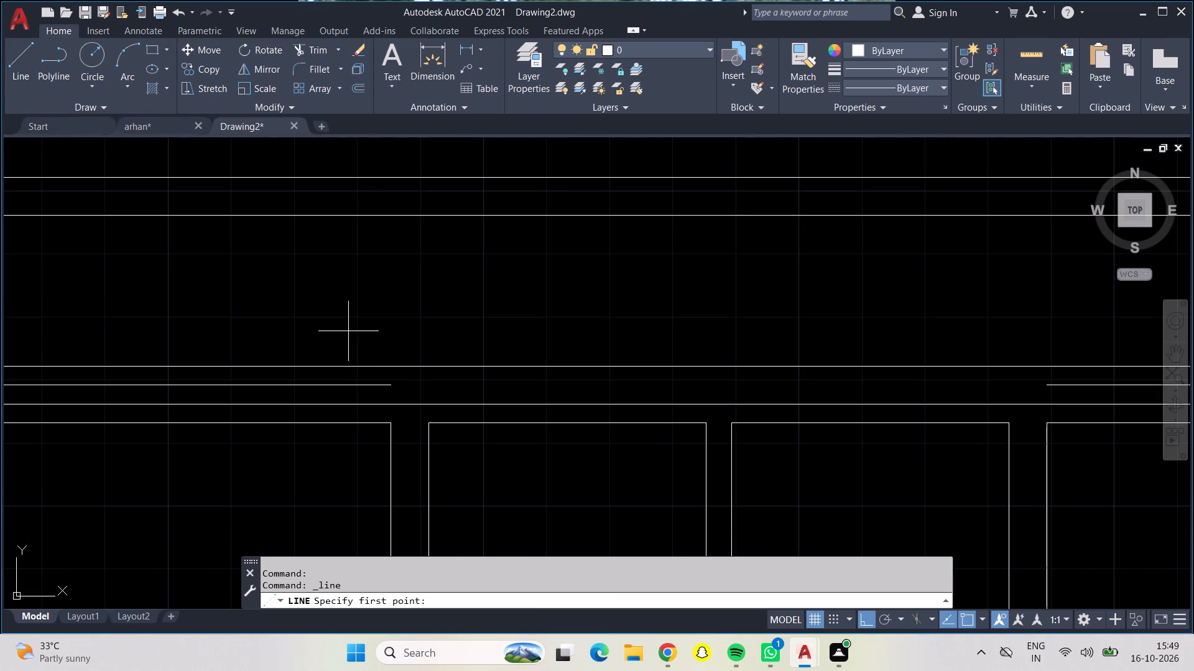
pyautogui.click(391, 425)
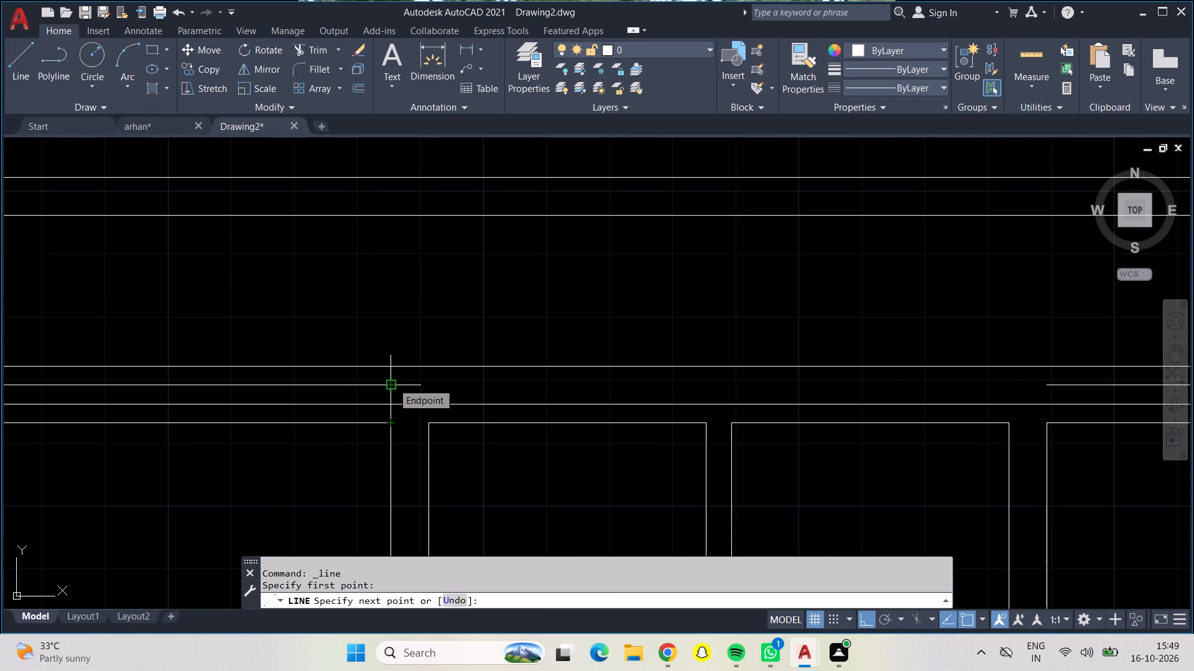
pyautogui.click(392, 383)
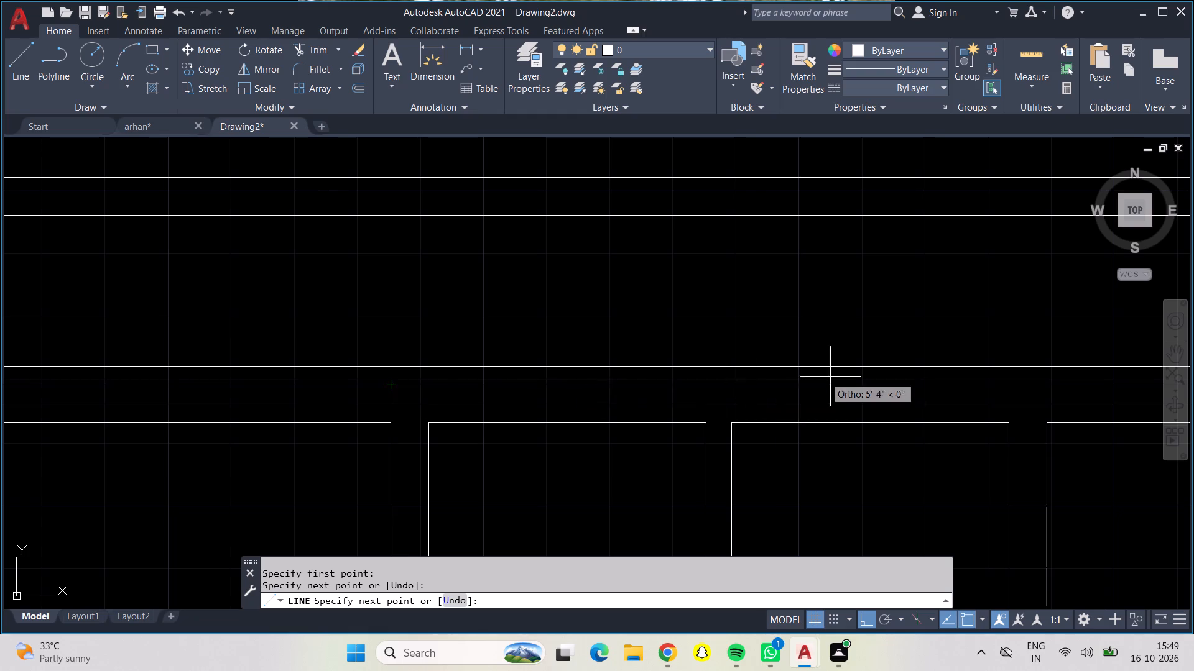
pyautogui.click(1048, 389)
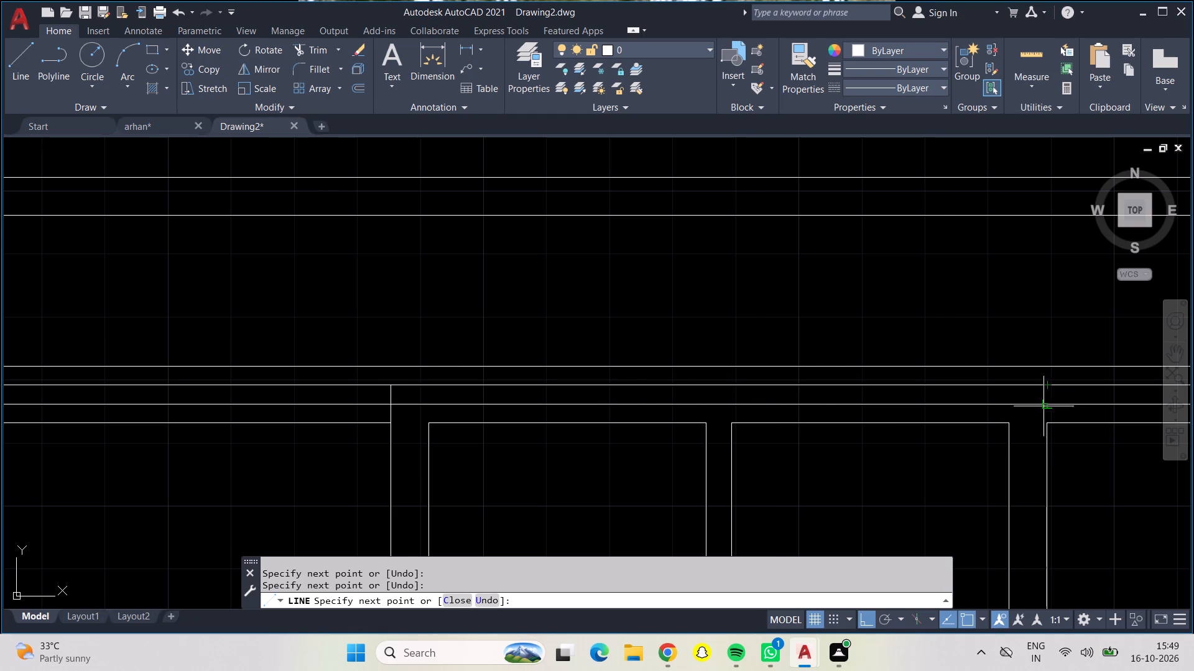
pyautogui.click(1049, 425)
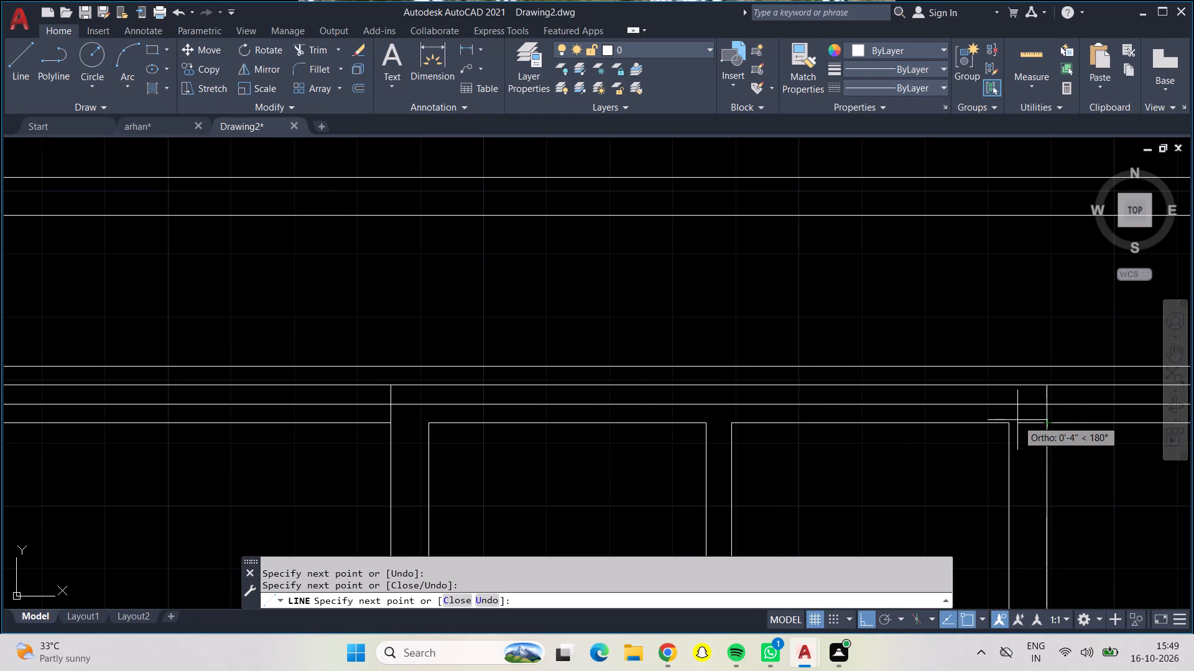
pyautogui.press('Return')
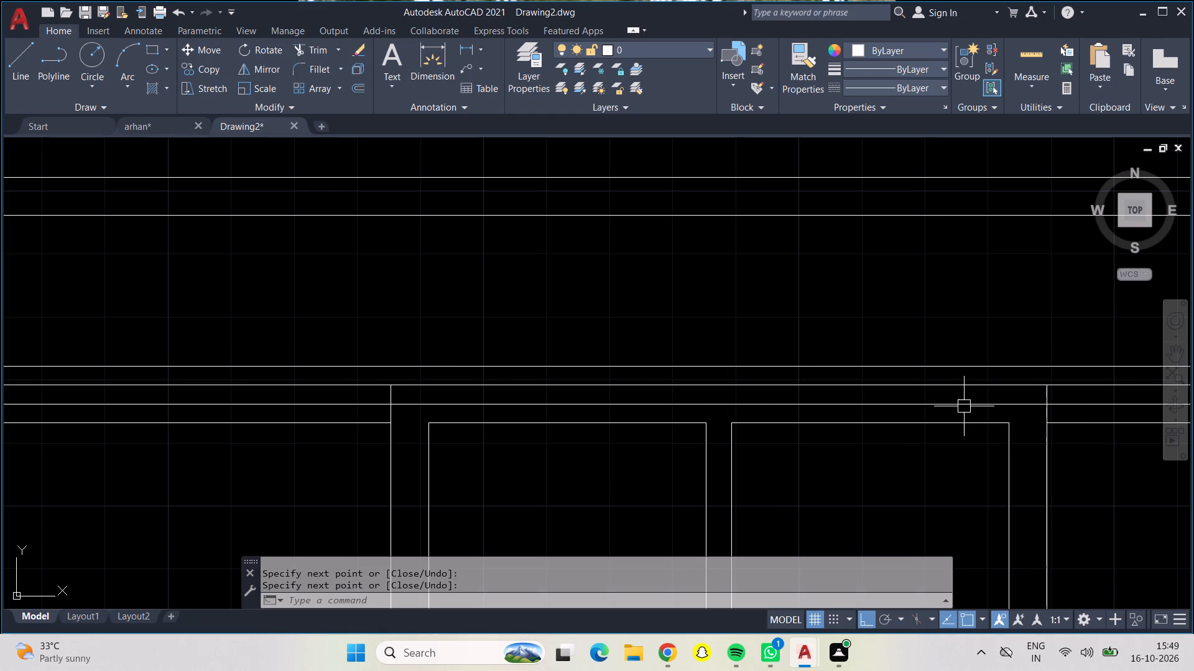
# Erase the inner top wall line running between the new joined wall line and the rooms.
pyautogui.click(963, 406)
pyautogui.press('Delete')
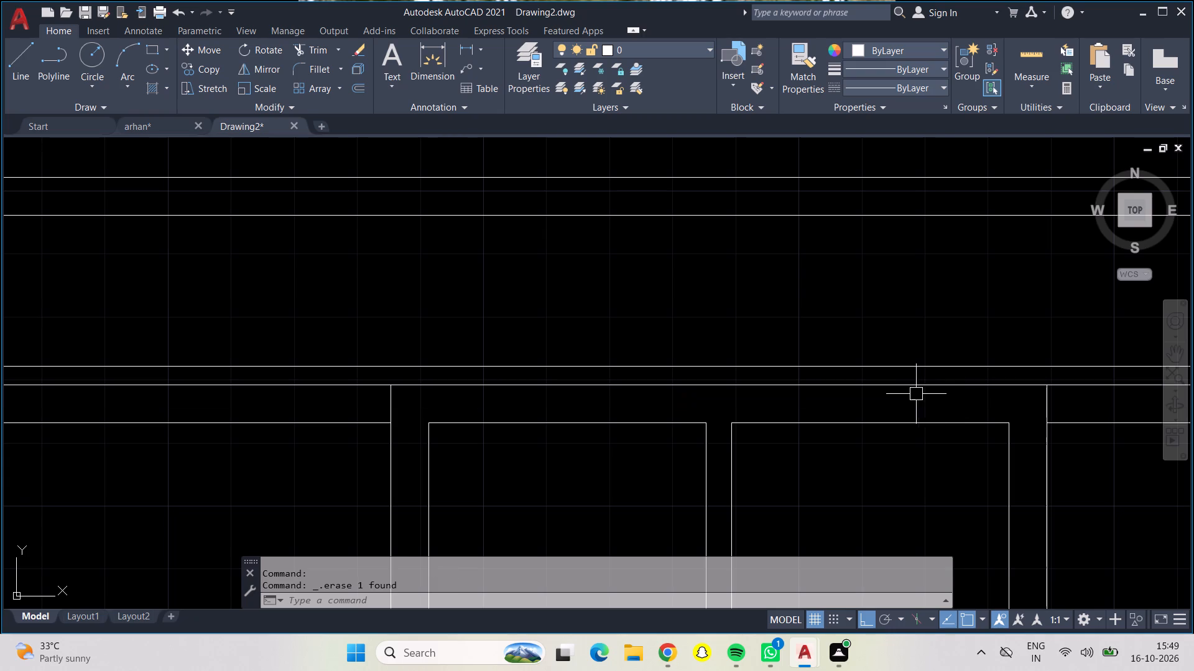
# Draw a line from the left end of the joined top wall line to the house's left outer wall.
pyautogui.scroll(-2, 556, 350)
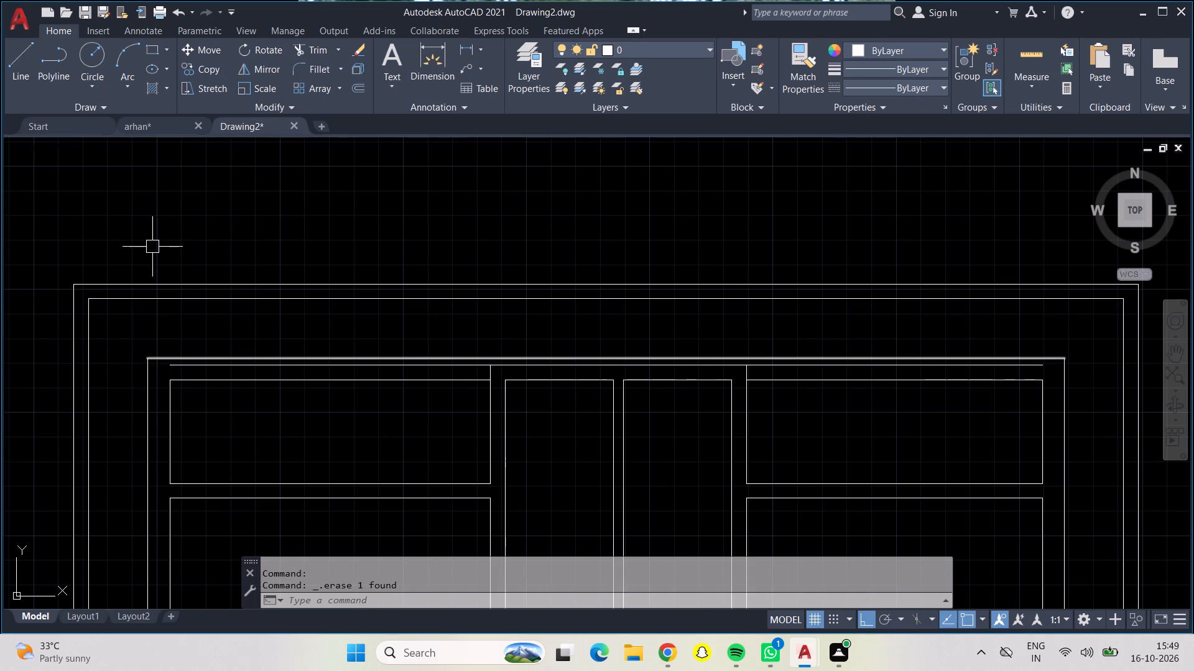
pyautogui.click(27, 64)
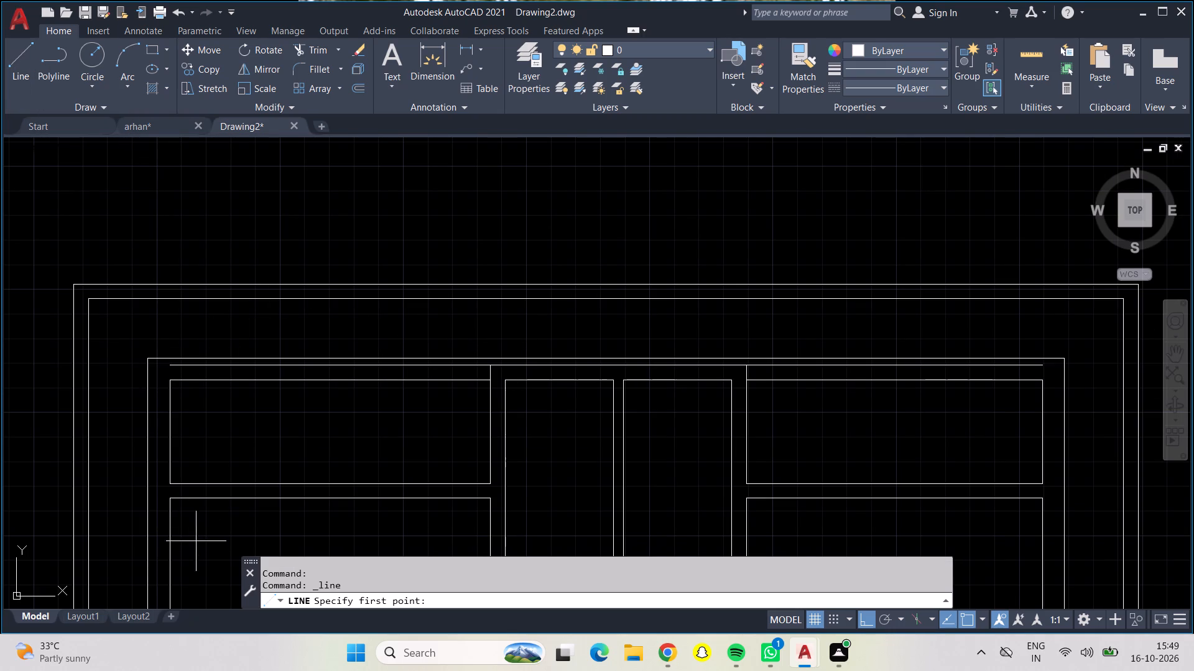
pyautogui.scroll(3, 180, 367)
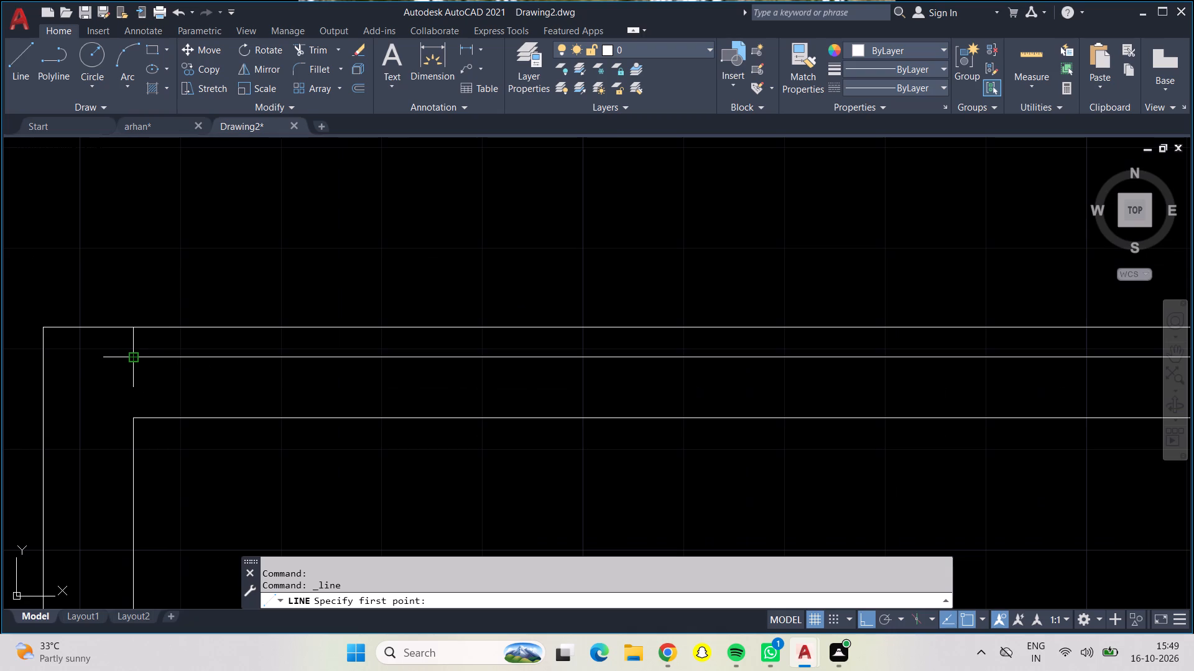
pyautogui.click(137, 356)
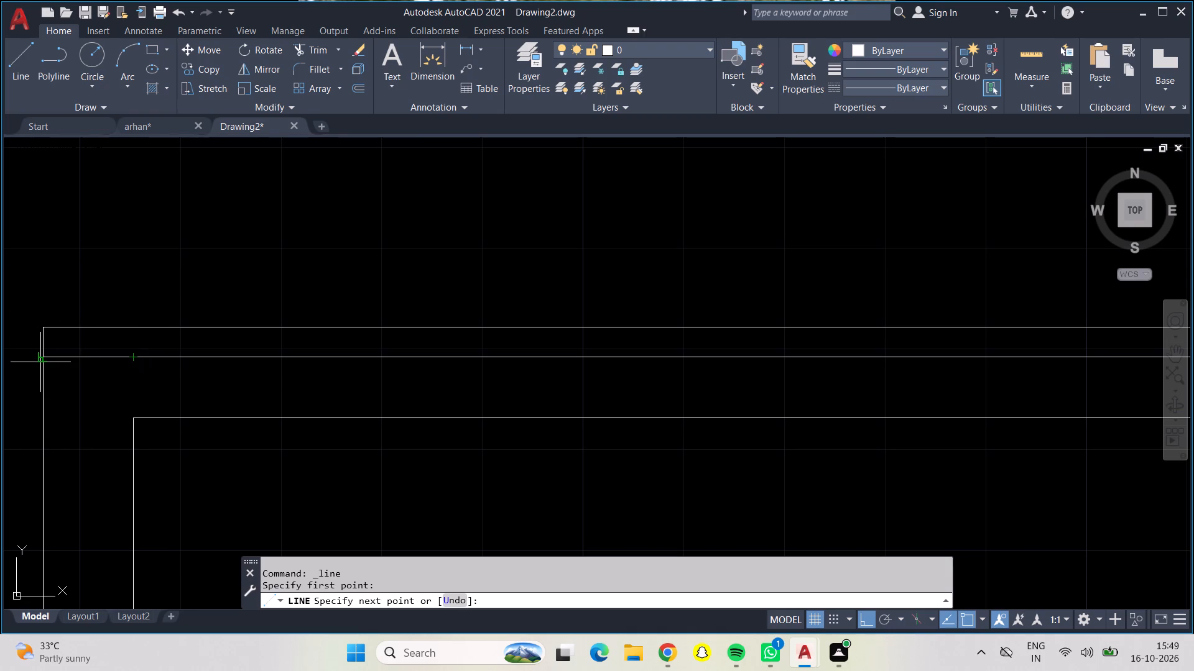
pyautogui.click(42, 358)
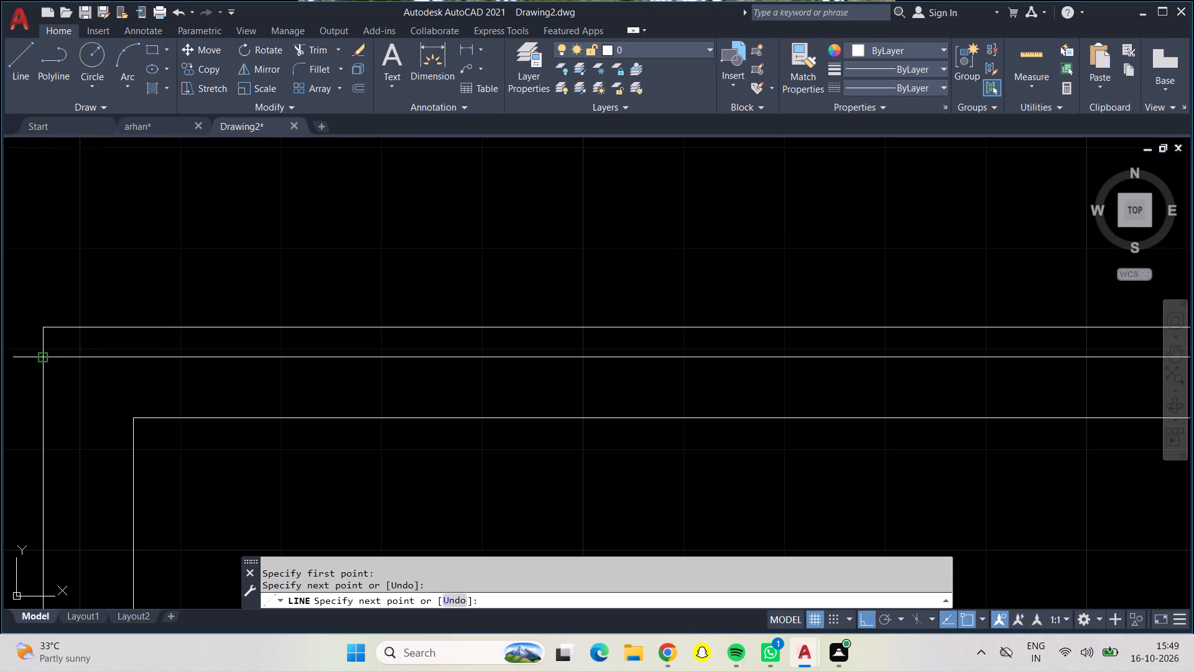
pyautogui.click(40, 355)
pyautogui.press('Escape')
# Draw a line from the right end of the joined top wall line to the house's right outer wall.
pyautogui.click(27, 72)
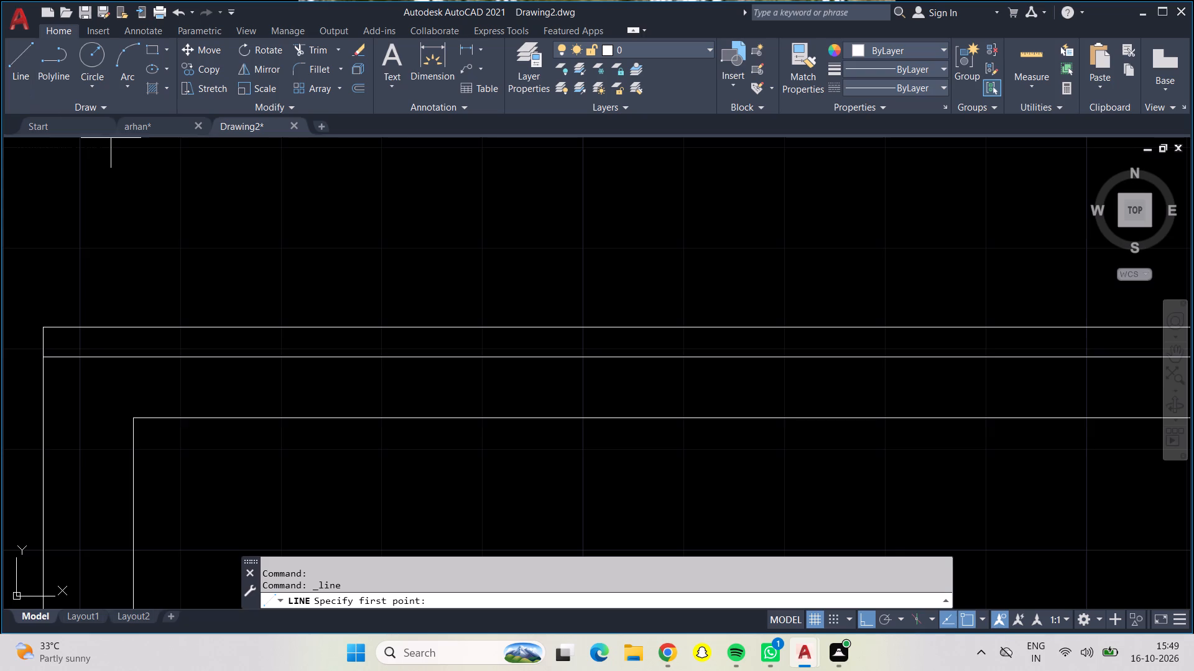
pyautogui.scroll(-2, 249, 217)
pyautogui.moveTo(437, 229); pyautogui.dragTo(238, 267, button='middle')
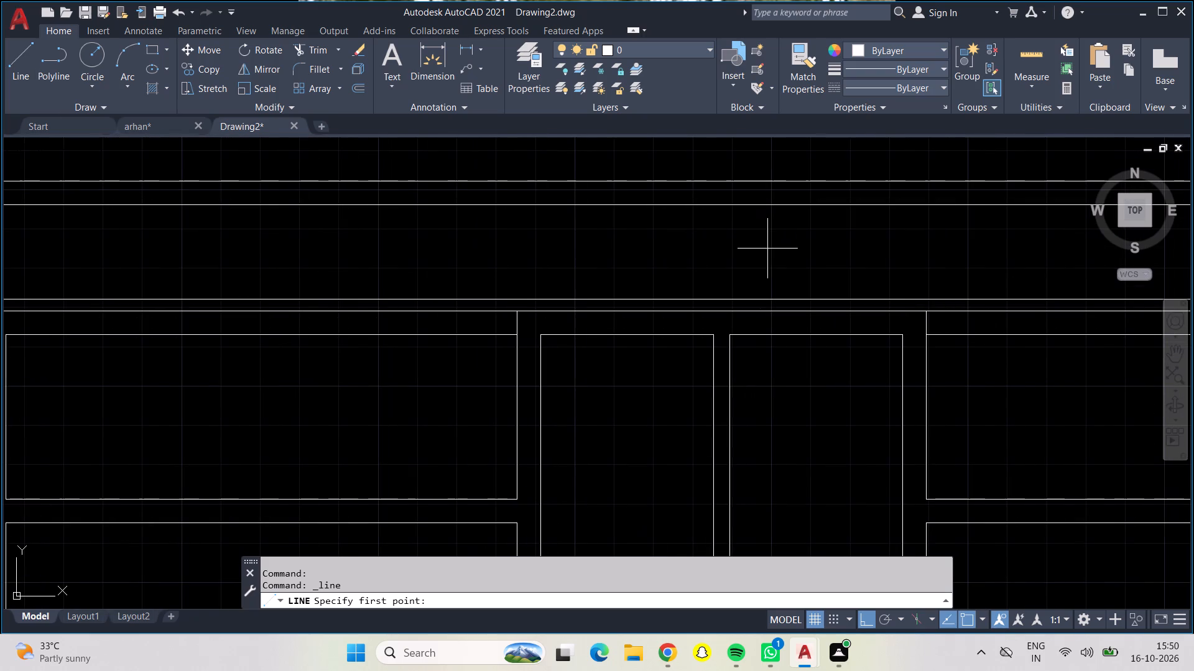
pyautogui.moveTo(767, 249); pyautogui.dragTo(407, 294, button='middle')
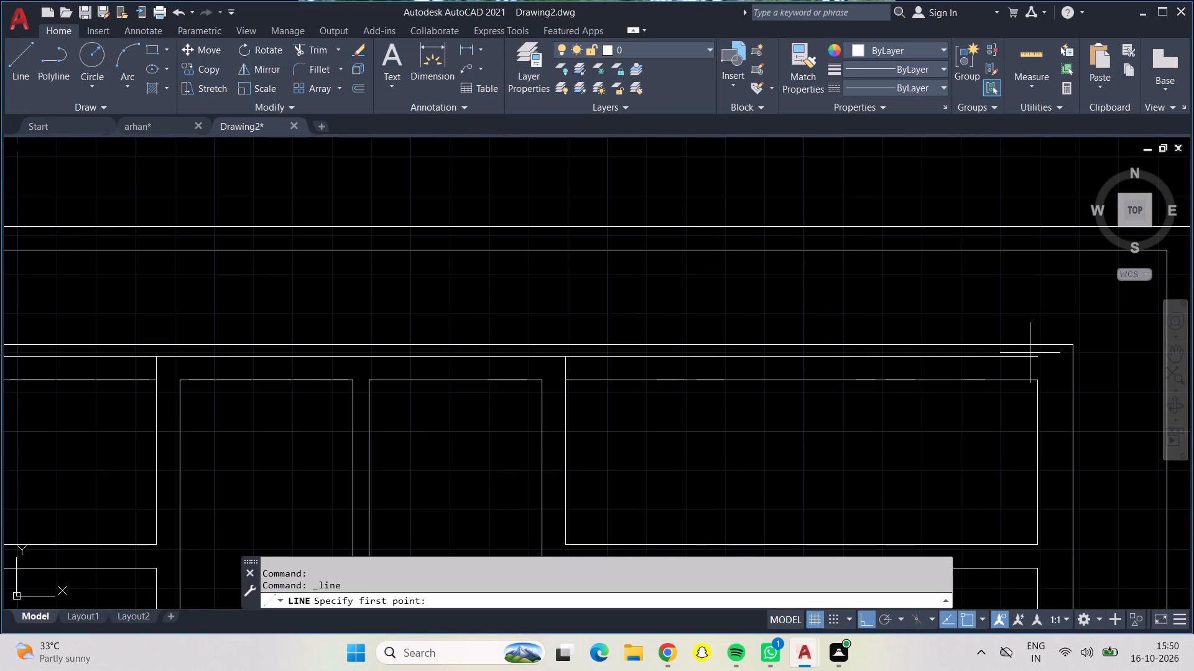
pyautogui.click(1035, 355)
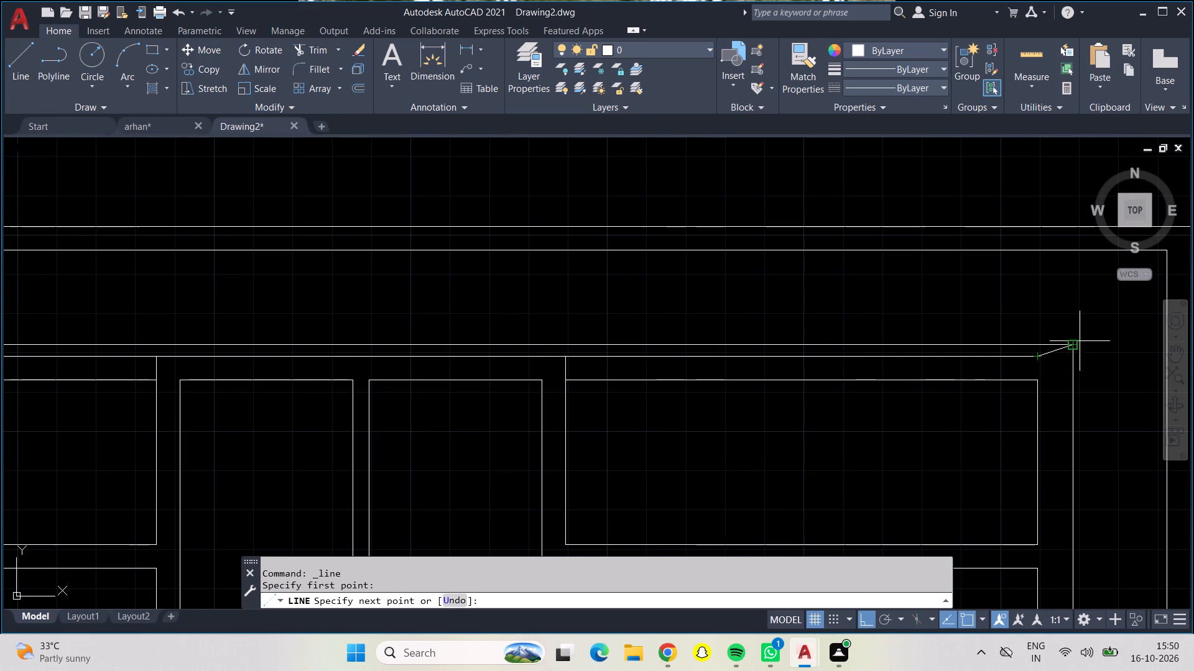
pyautogui.click(1075, 353)
pyautogui.press('Return')
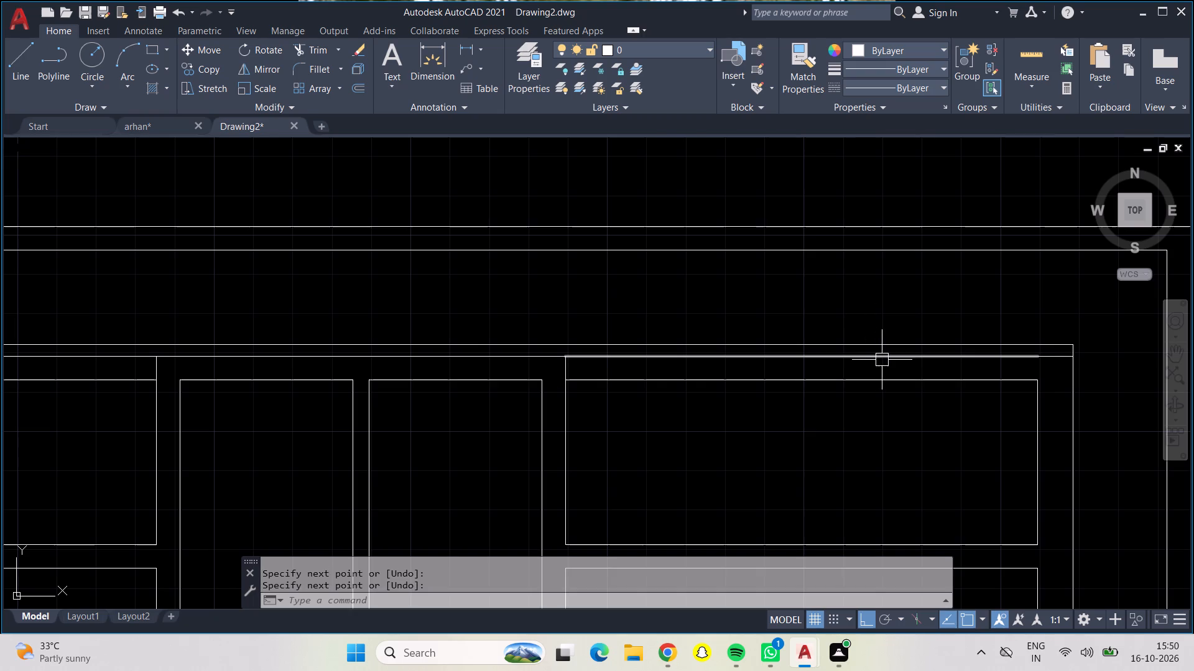
# Erase the house's original top outer wall line above the new one.
pyautogui.click(888, 343)
pyautogui.press('Delete')
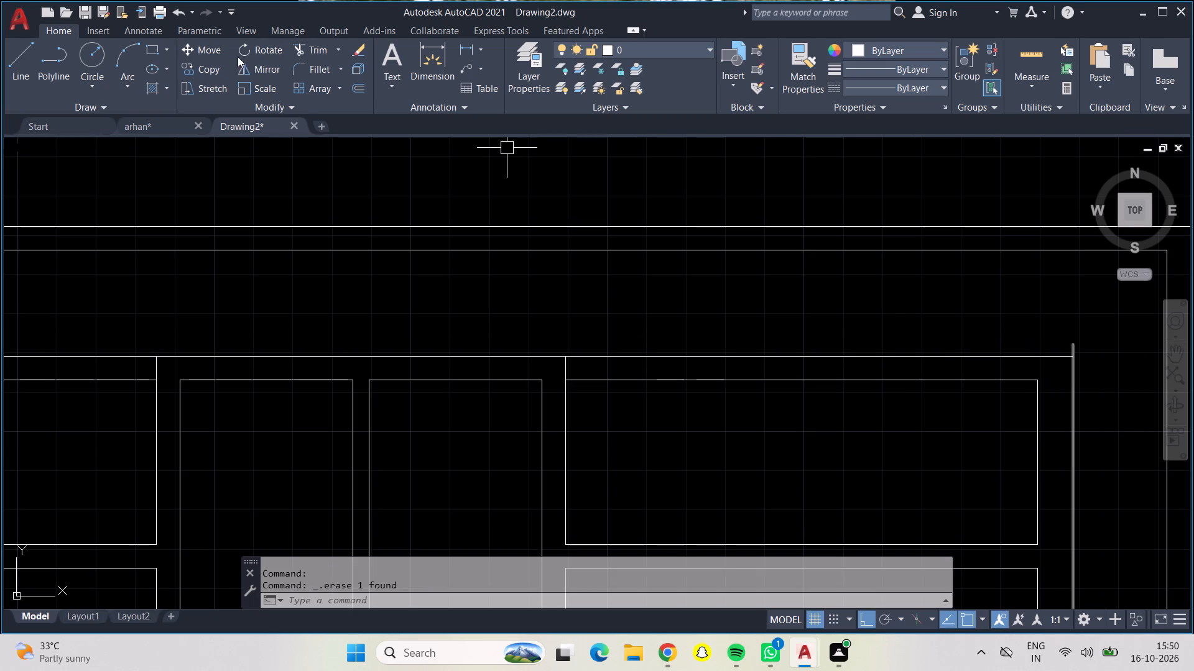
# Trim both outer side wall stubs above the new top wall line and the two short verticals beside the middle rooms.
pyautogui.click(304, 48)
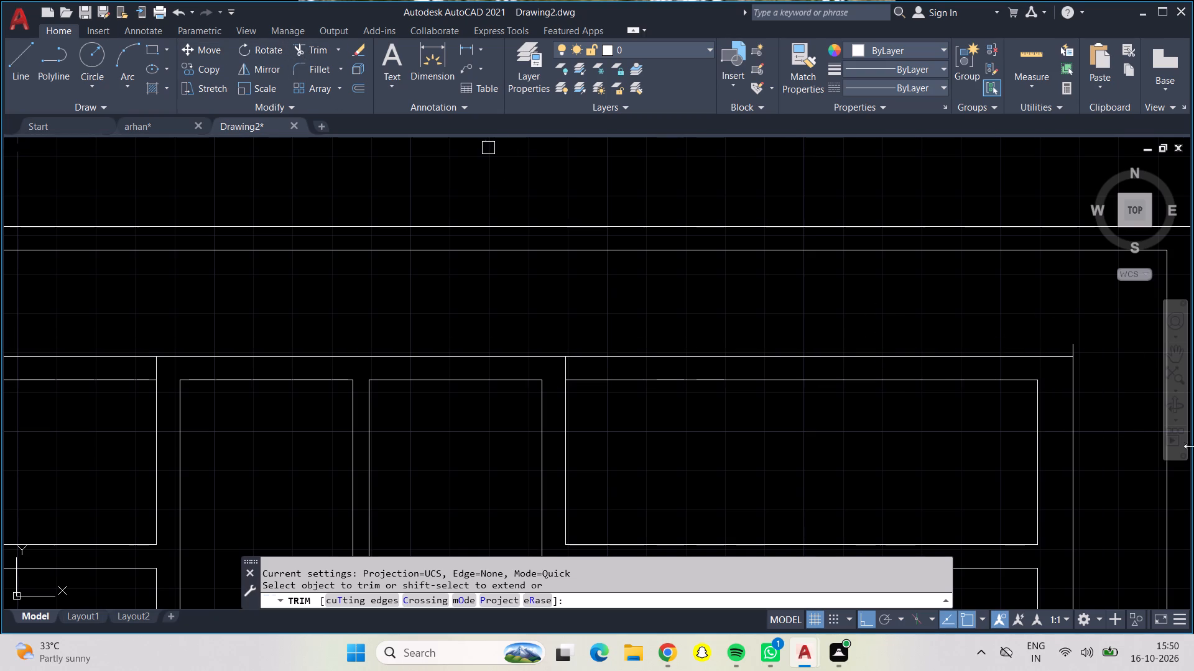
pyautogui.click(1075, 340)
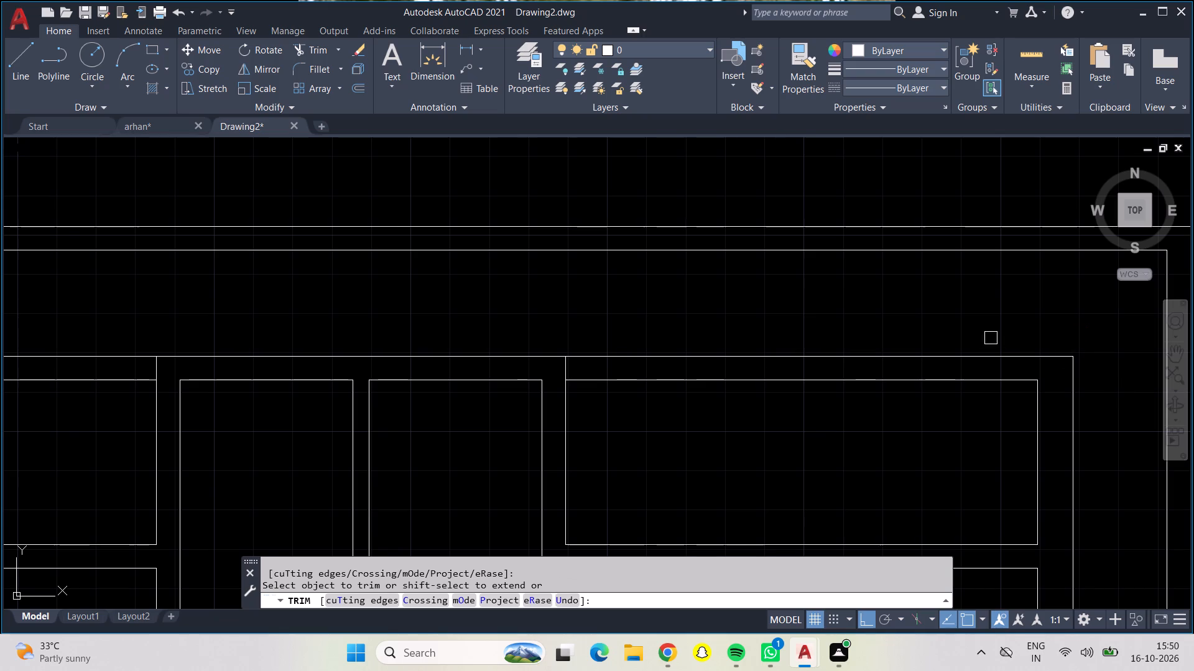
pyautogui.click(567, 368)
pyautogui.moveTo(470, 426); pyautogui.dragTo(470, 424, button='middle')
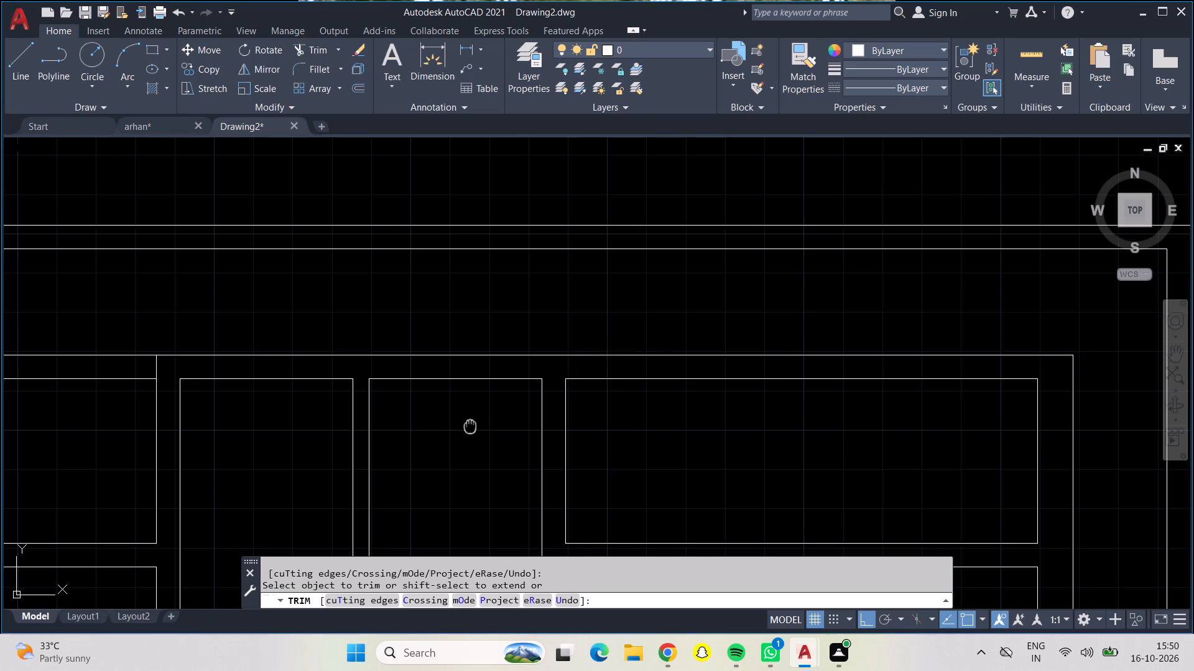
pyautogui.moveTo(470, 424); pyautogui.dragTo(738, 366, button='middle')
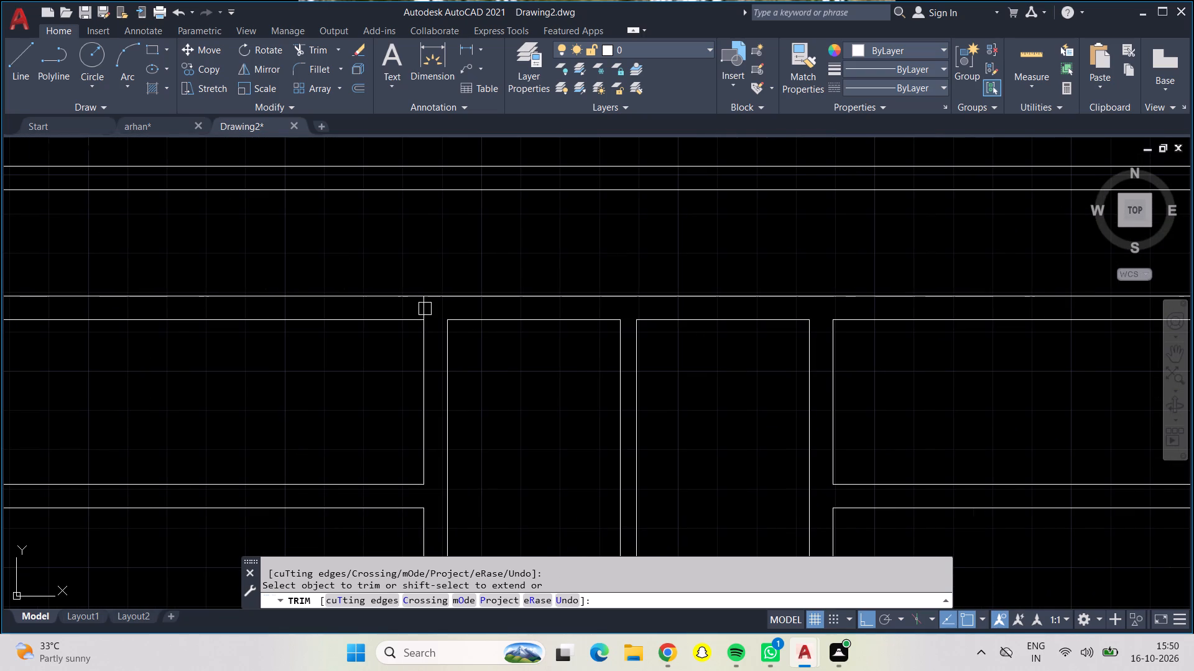
pyautogui.click(423, 309)
pyautogui.moveTo(393, 366); pyautogui.dragTo(596, 383, button='middle')
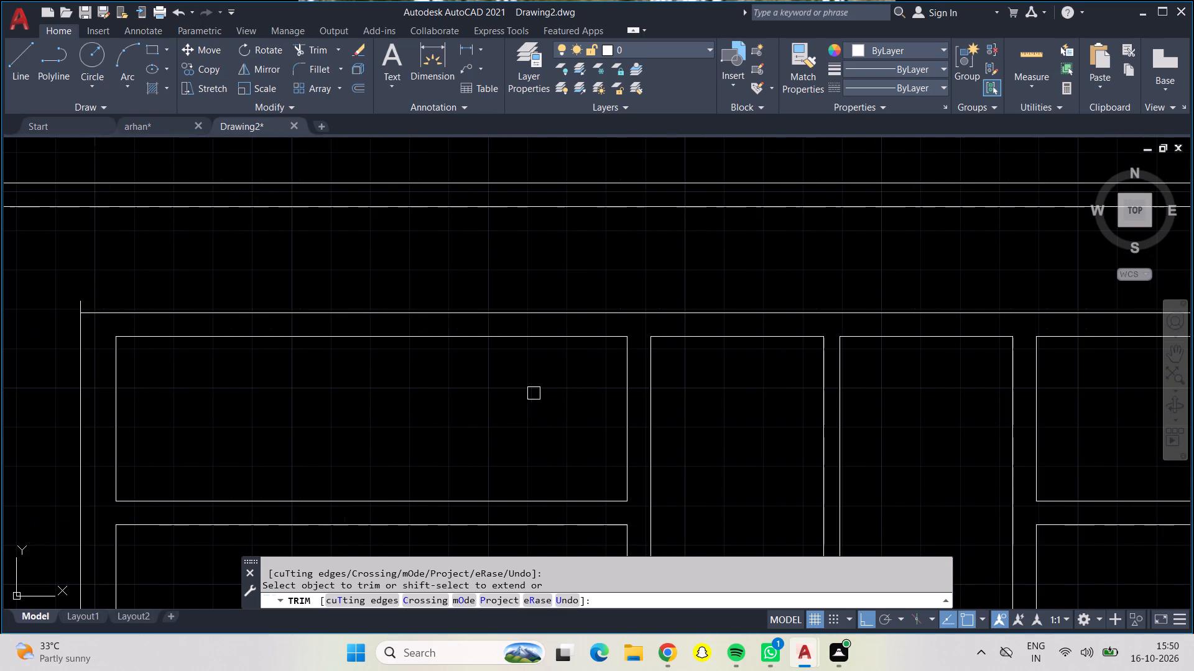
pyautogui.middleClick(484, 388)
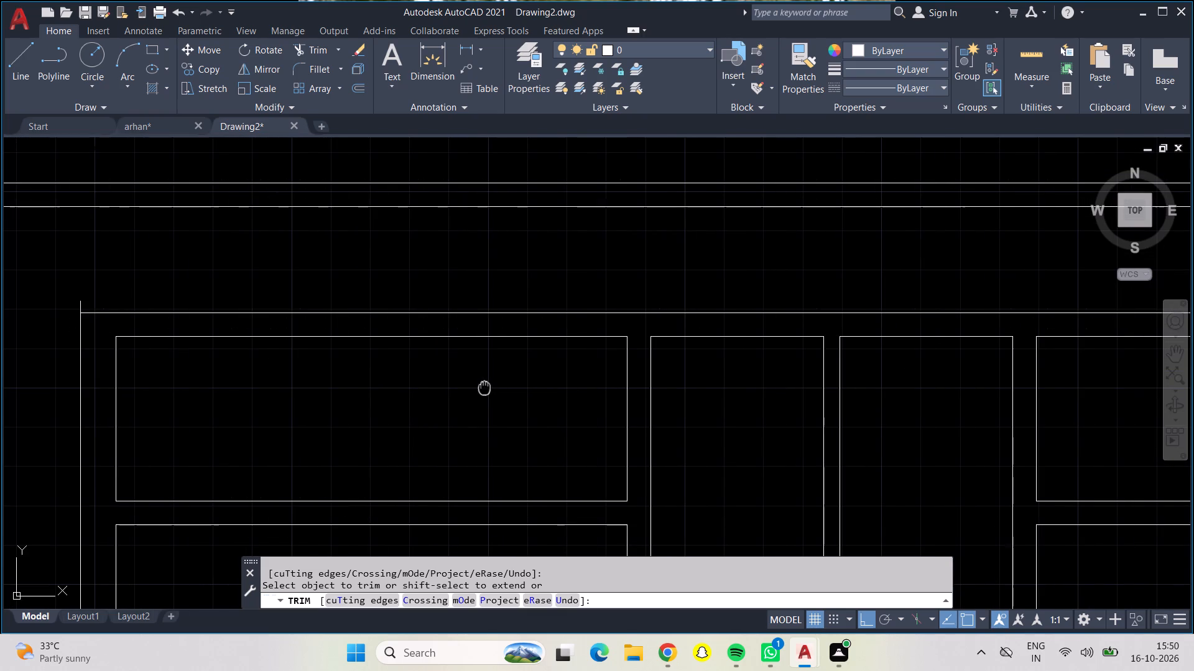
pyautogui.click(81, 298)
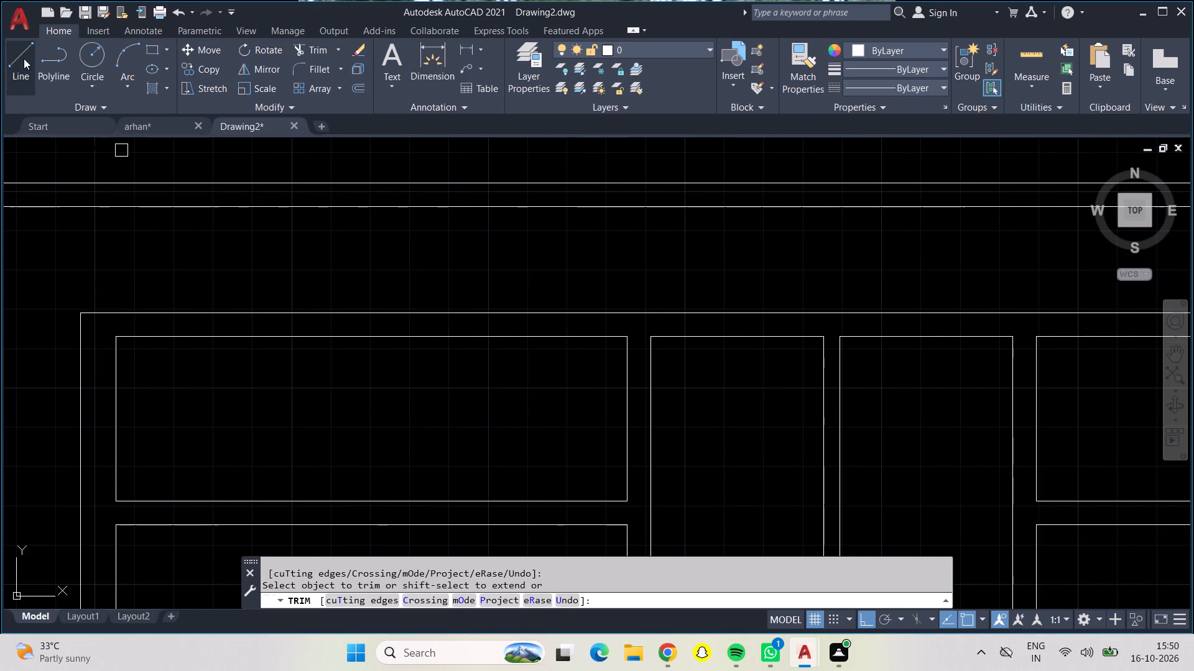
pyautogui.press('Escape')
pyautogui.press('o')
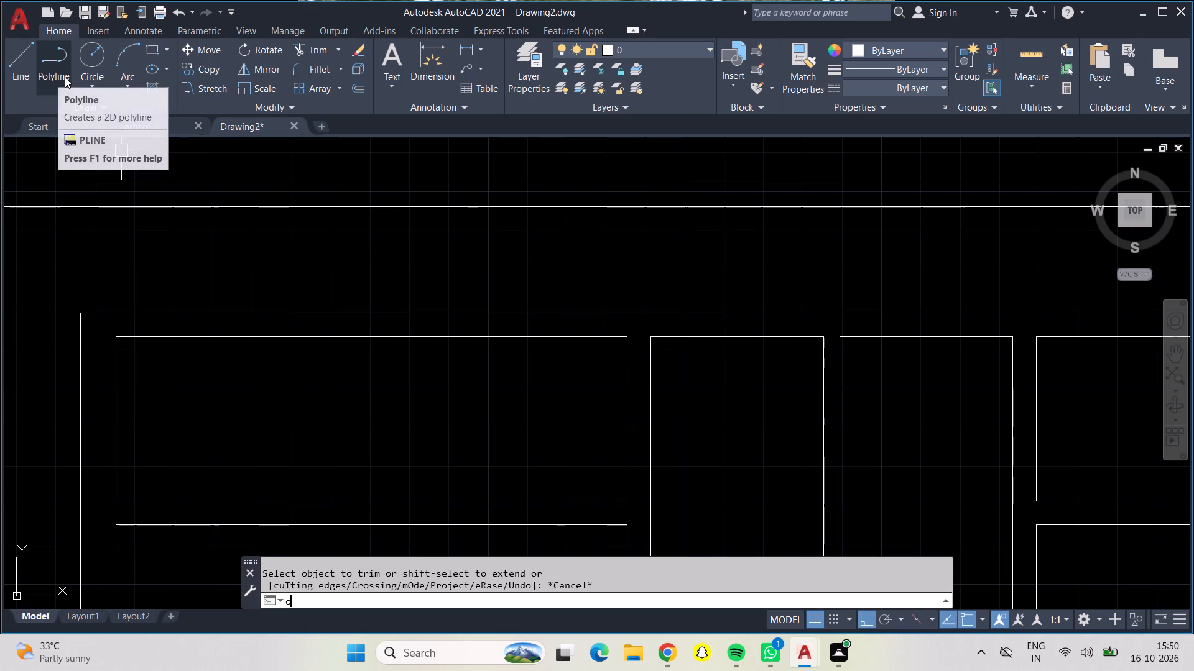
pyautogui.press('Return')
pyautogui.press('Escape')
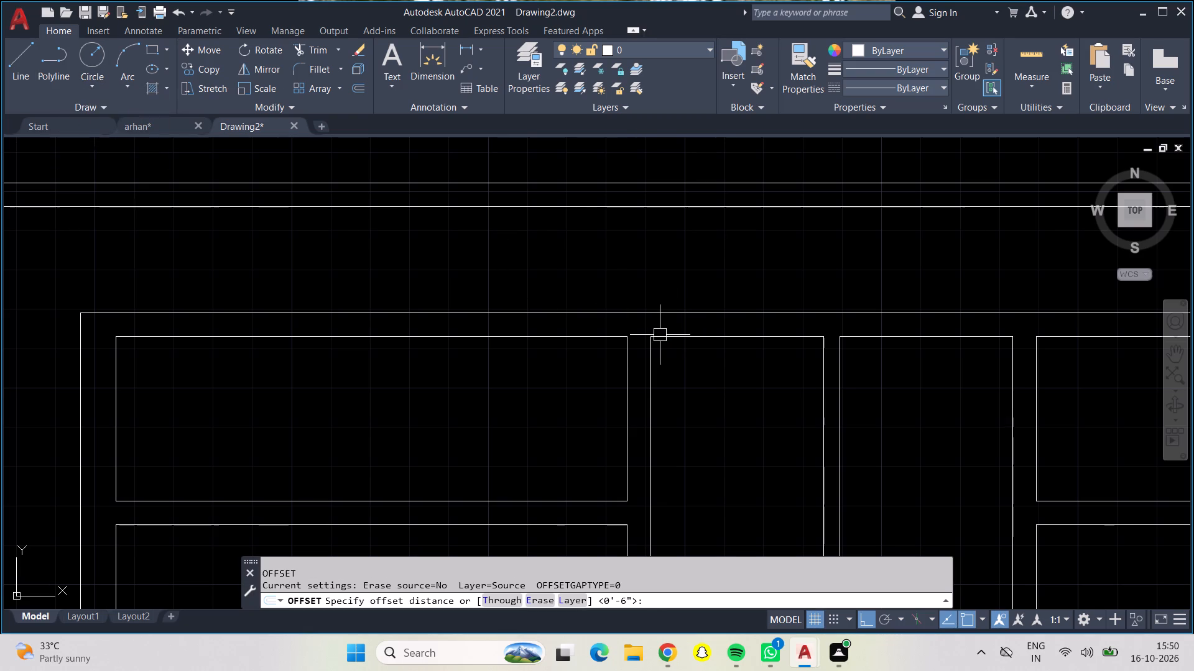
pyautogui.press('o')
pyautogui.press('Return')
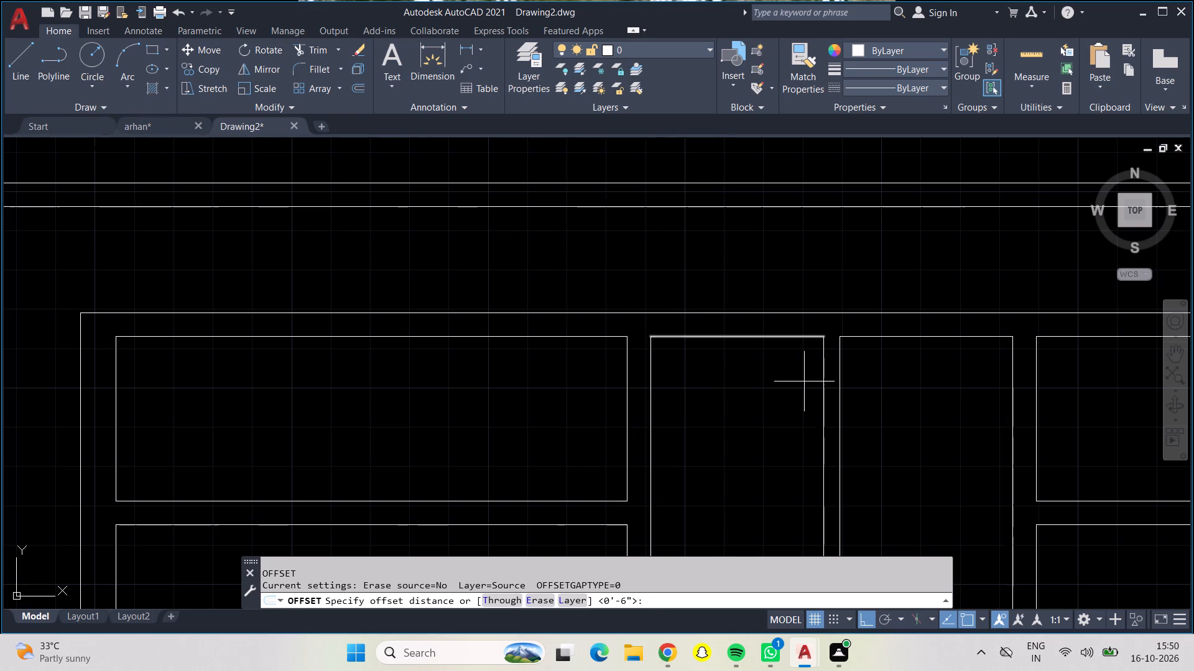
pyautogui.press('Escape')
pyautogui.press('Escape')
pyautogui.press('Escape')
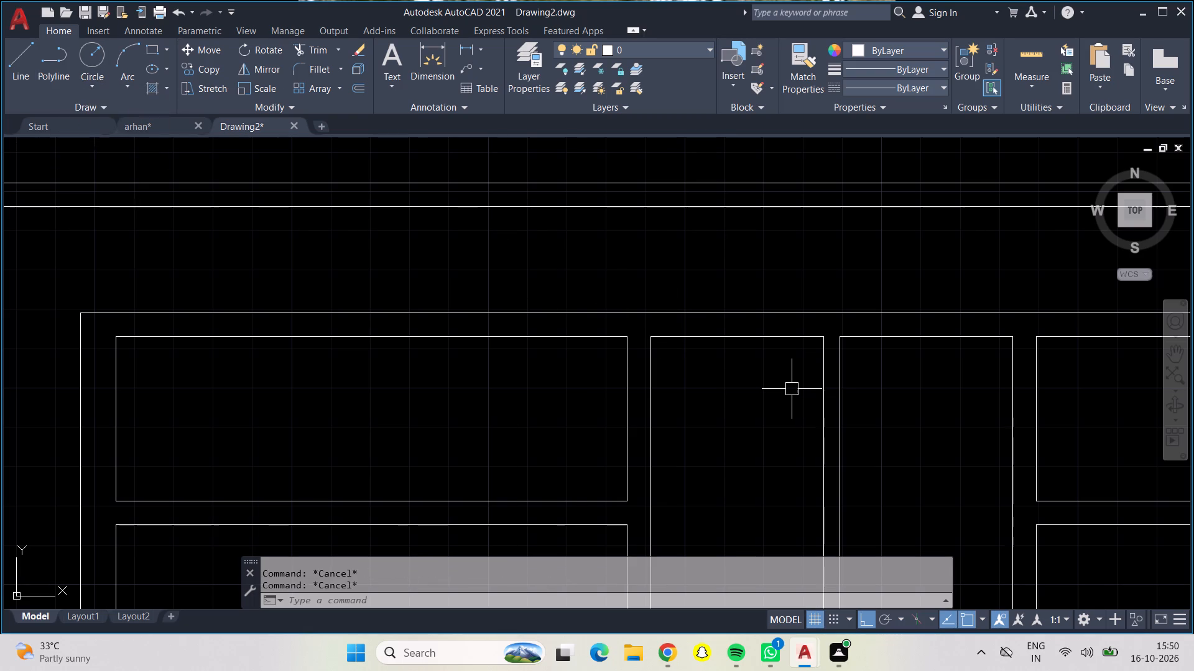
# Offset the top edges of the two narrow middle rooms 9" outward, past the top wall line.
pyautogui.press('o')
pyautogui.press('Return')
pyautogui.write('9"')
pyautogui.press('Return')
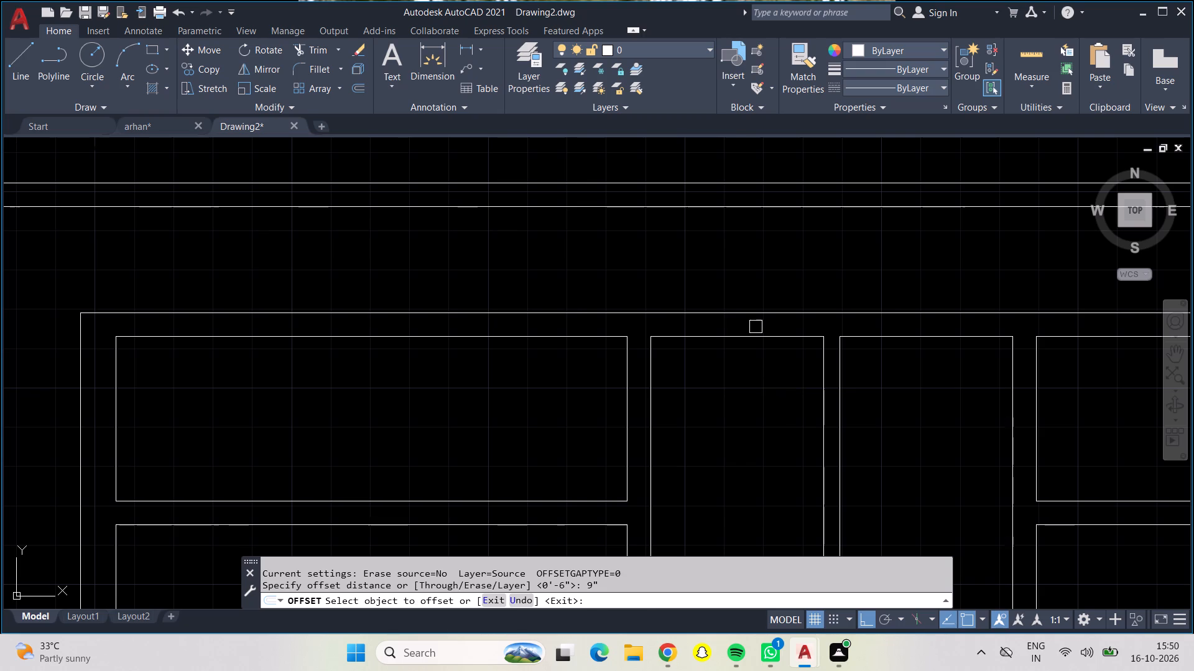
pyautogui.click(754, 337)
pyautogui.click(749, 281)
pyautogui.click(874, 336)
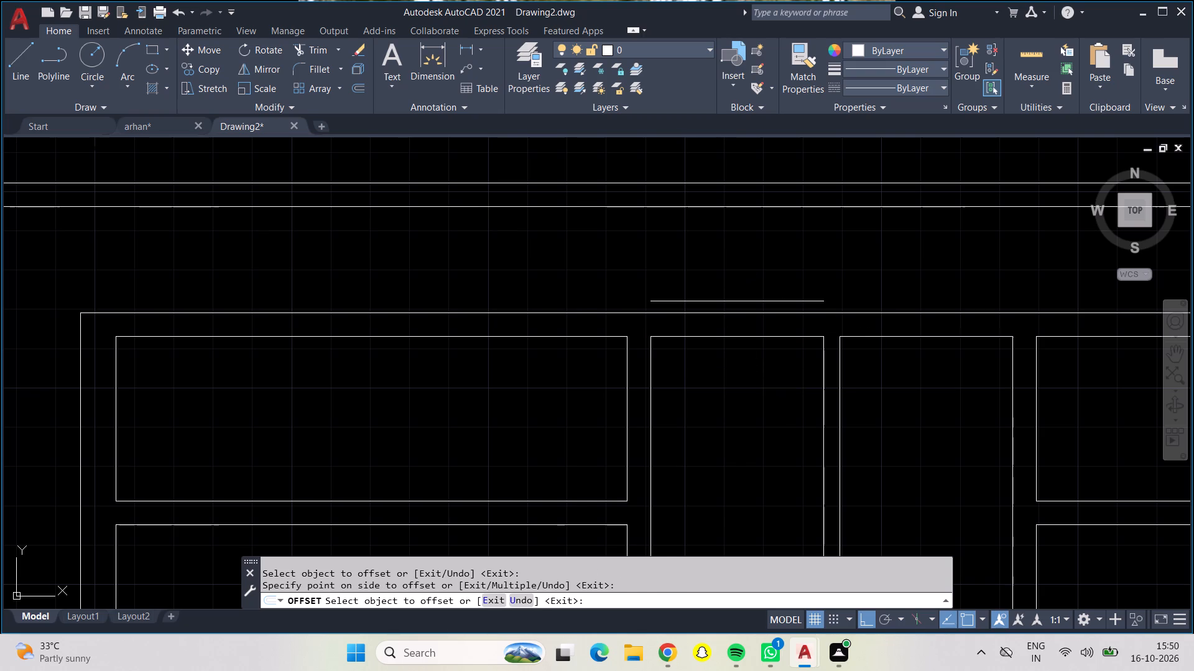
pyautogui.click(880, 276)
pyautogui.press('Escape')
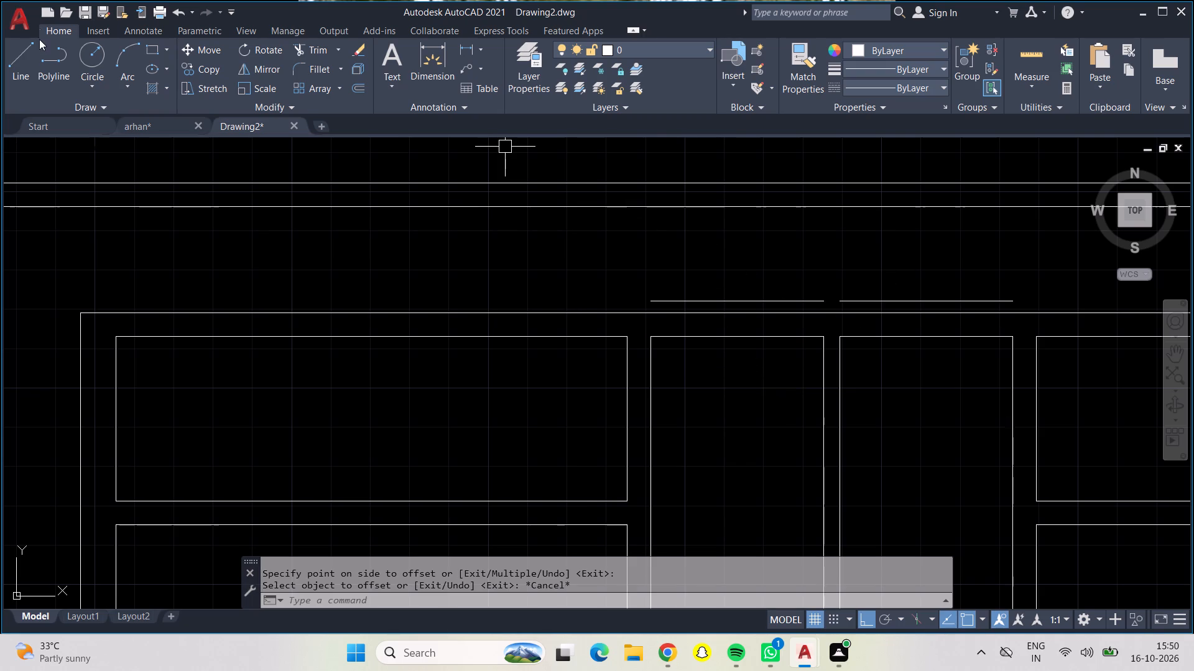
# Draw a line from the upper-left room's top-right corner about 9" up, and across to the left end of the offset lines.
pyautogui.click(16, 60)
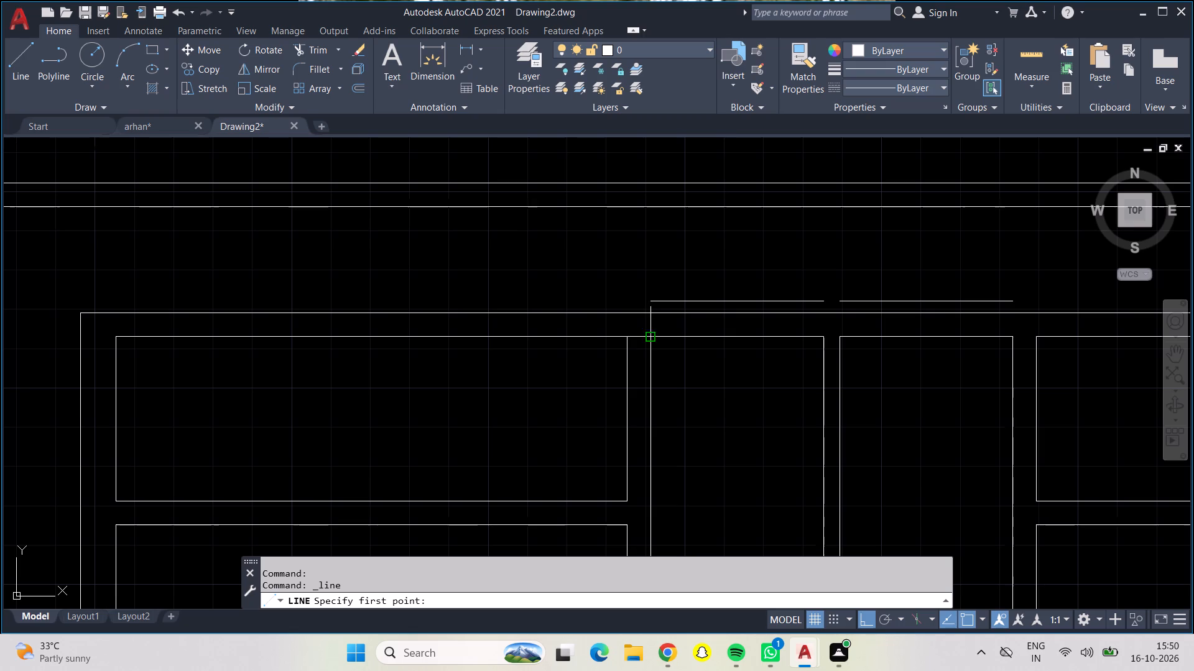
pyautogui.click(627, 334)
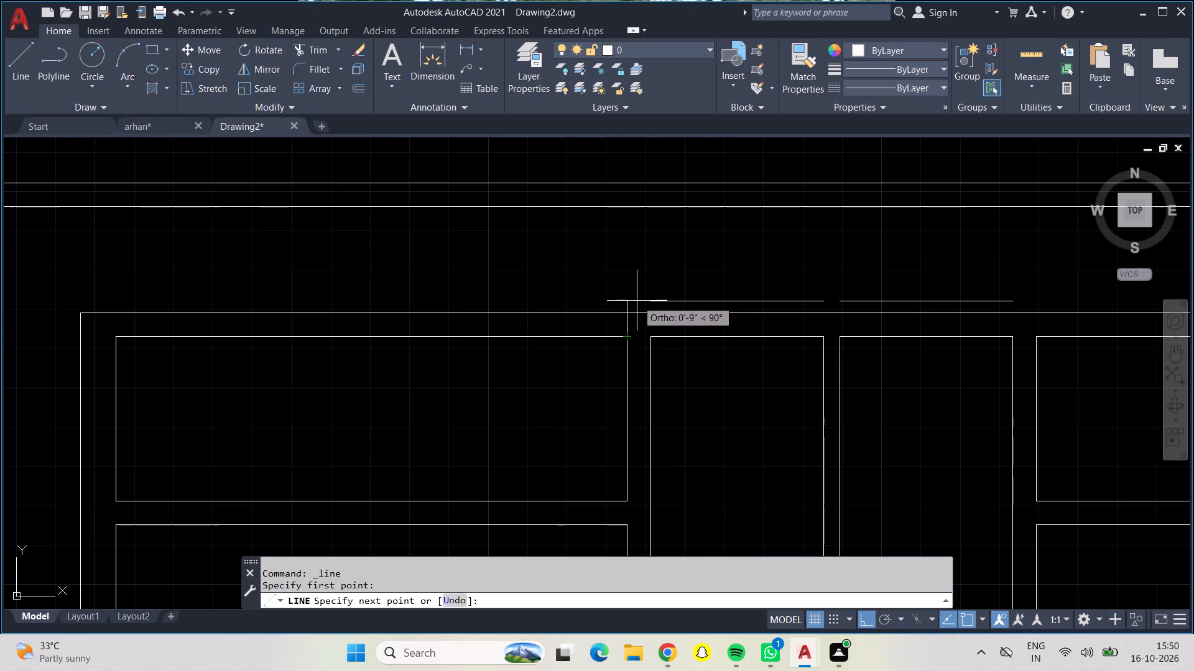
pyautogui.scroll(3, 637, 299)
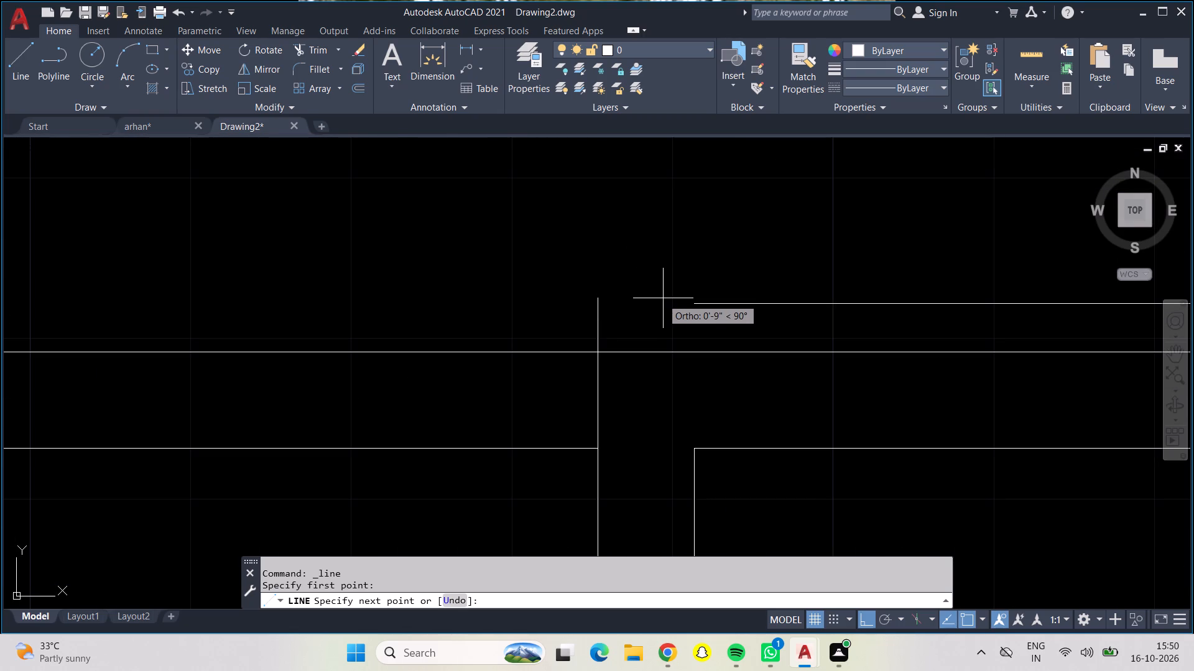
pyautogui.click(669, 304)
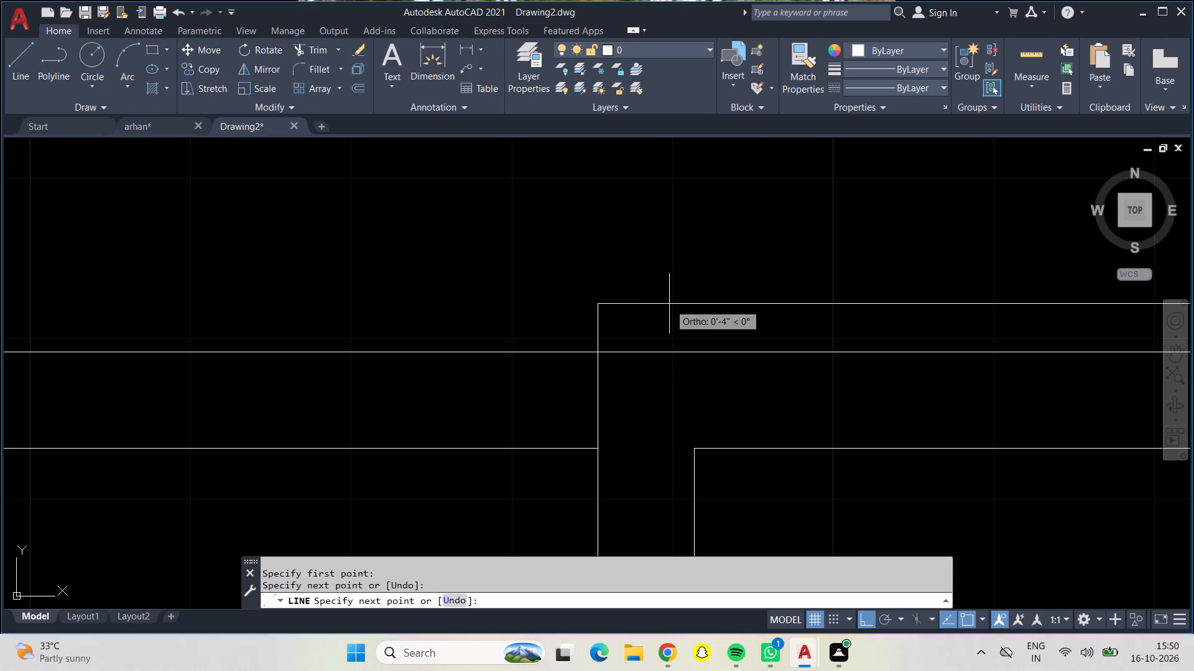
pyautogui.click(715, 302)
pyautogui.press('Escape')
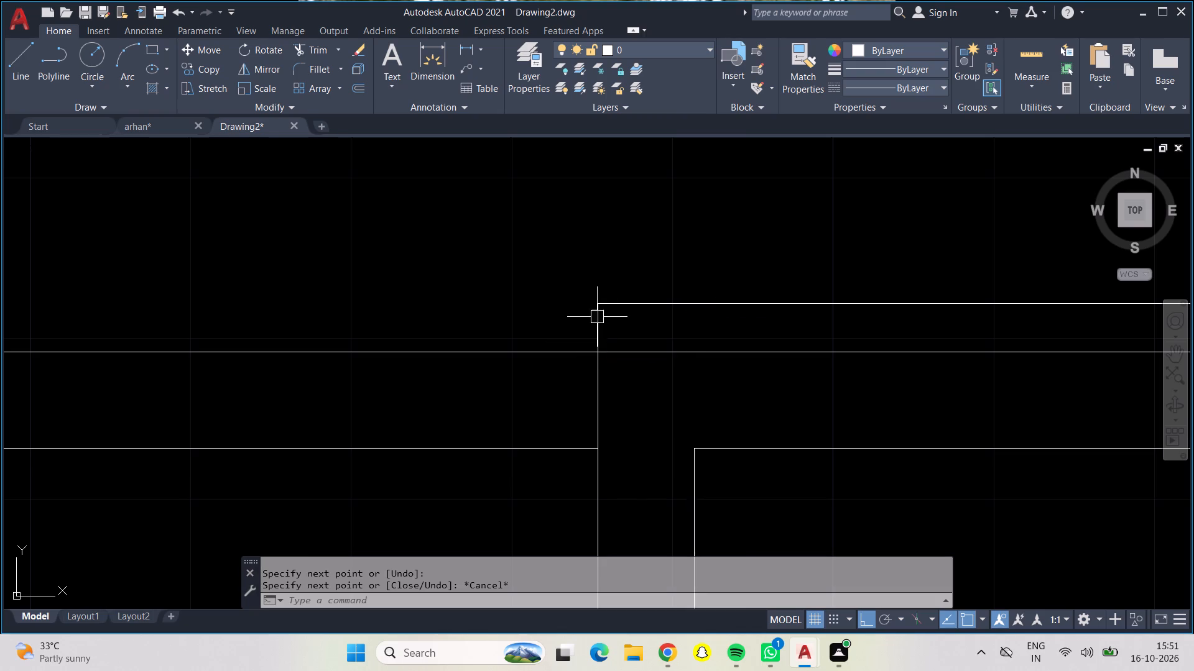
# Draw a line from the upper-right room's top-left corner about 9" up, and across to the right end of the offset lines.
pyautogui.scroll(-2, 689, 346)
pyautogui.click(14, 59)
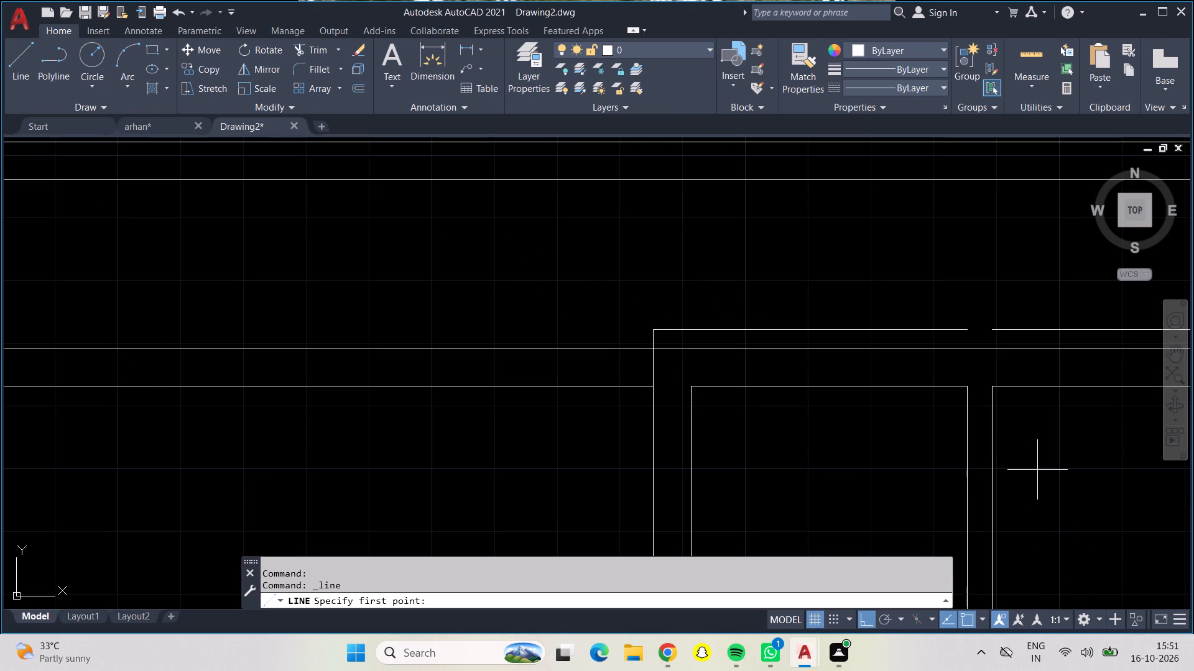
pyautogui.moveTo(1031, 472); pyautogui.dragTo(710, 487, button='middle')
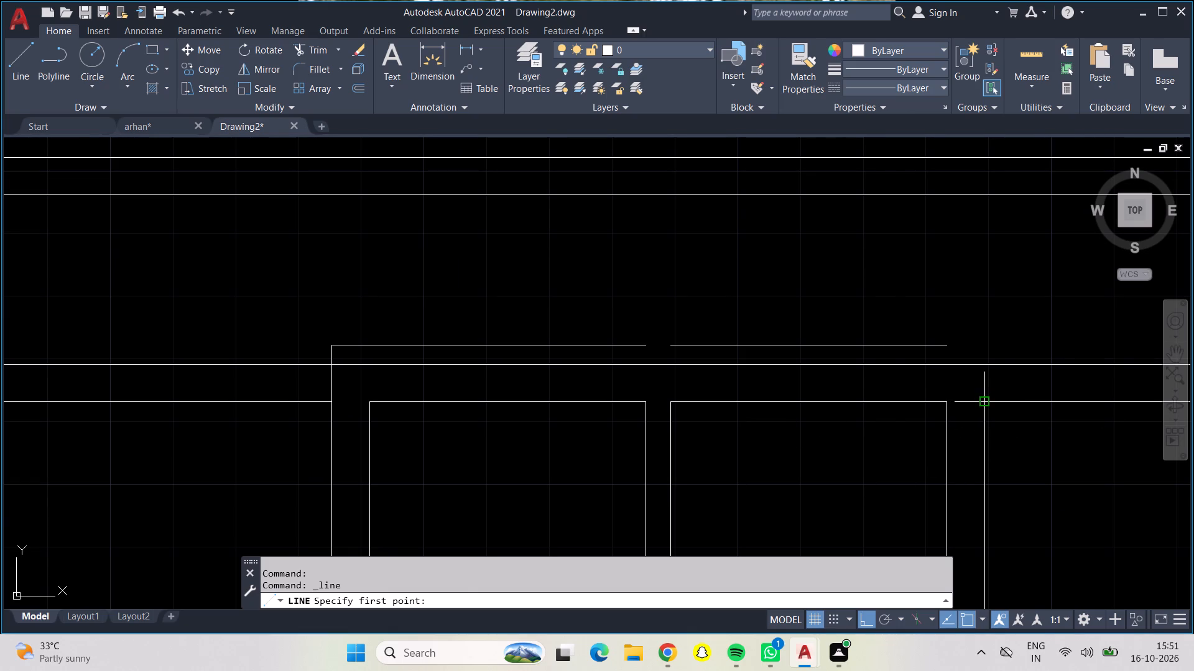
pyautogui.click(980, 402)
pyautogui.scroll(4, 975, 344)
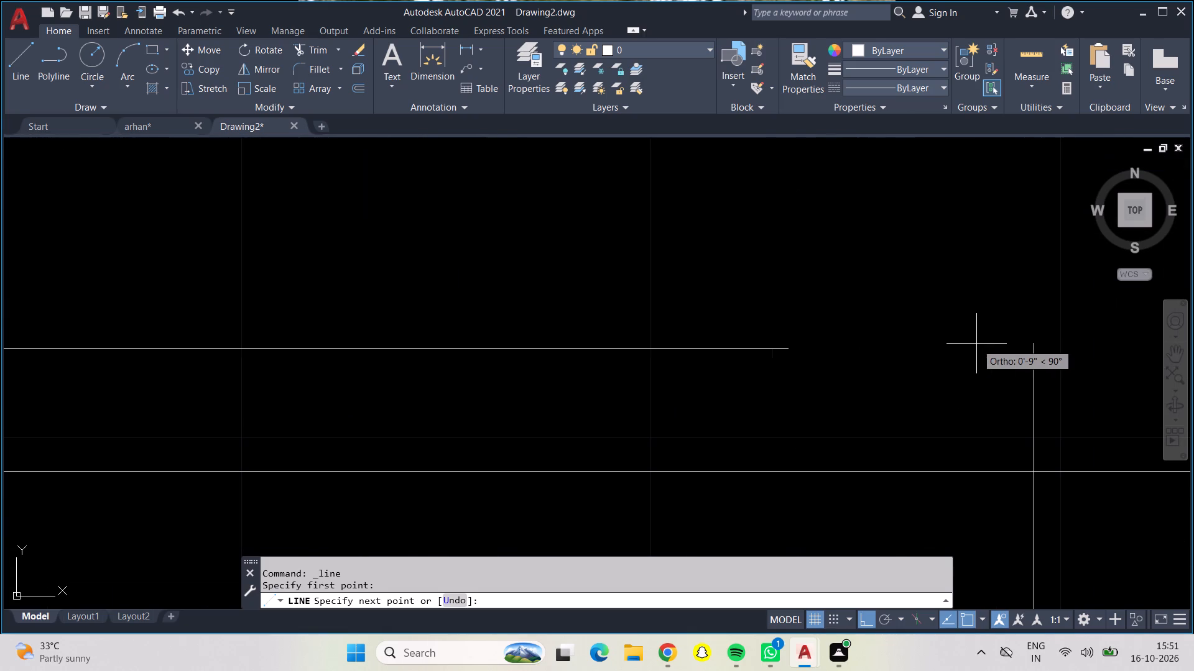
pyautogui.click(818, 348)
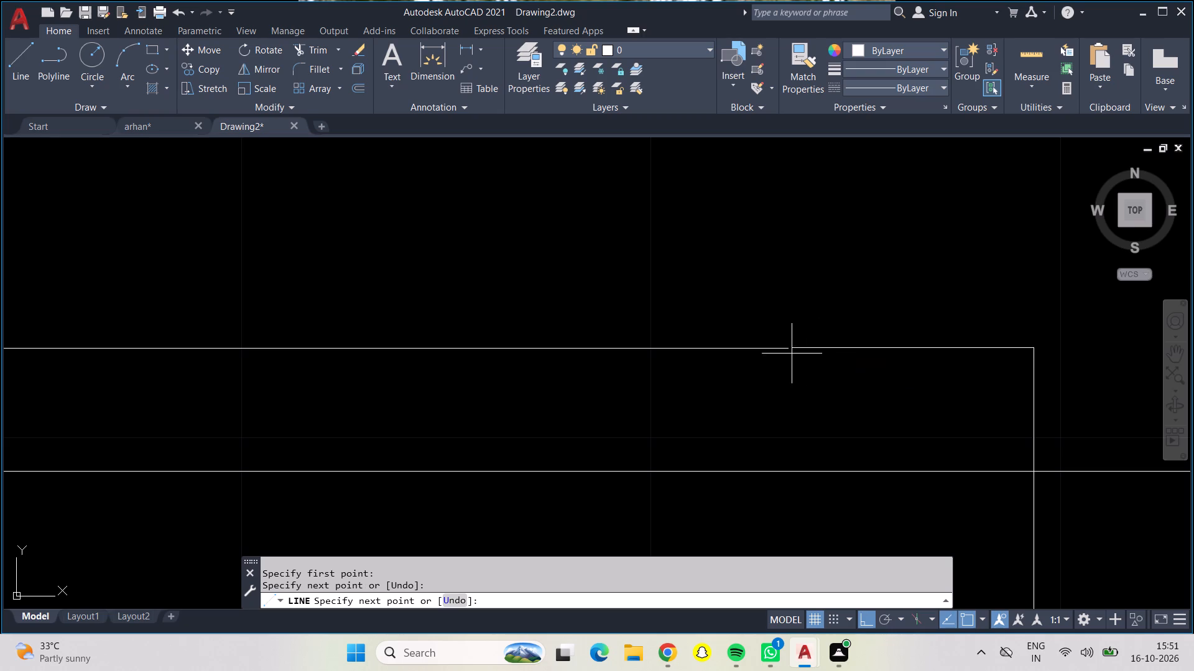
pyautogui.click(783, 352)
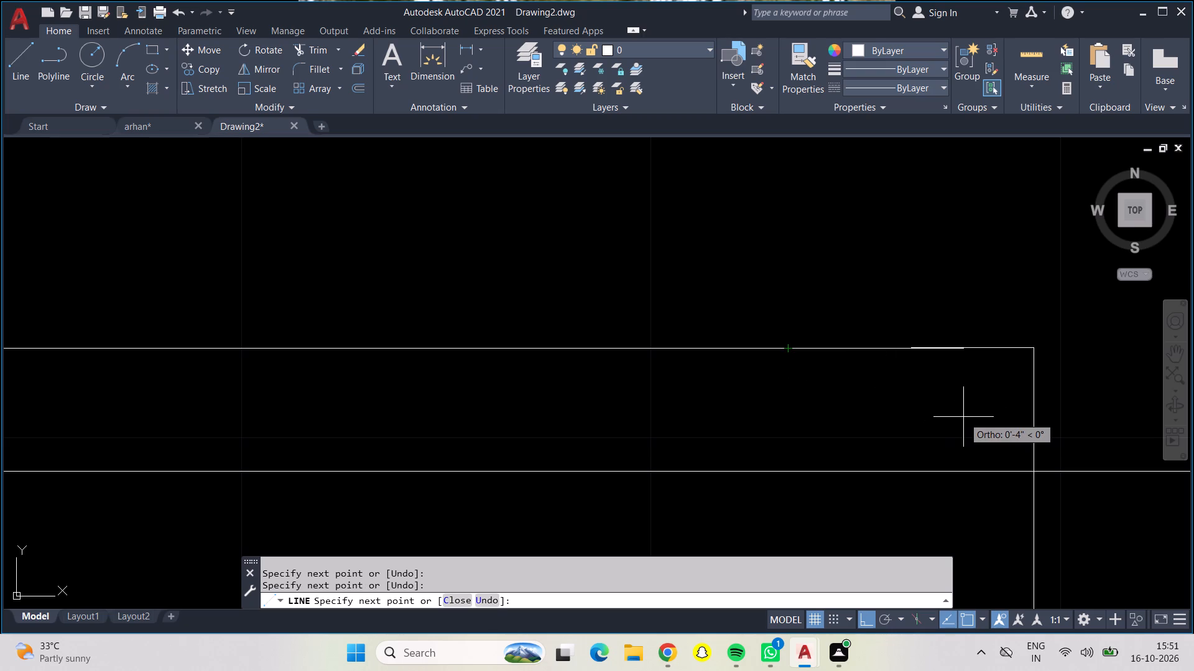
pyautogui.press('Escape')
# Draw a line closing the gap between the two offset lines above the narrow middle rooms.
pyautogui.scroll(-2, 963, 417)
pyautogui.scroll(-2, 830, 501)
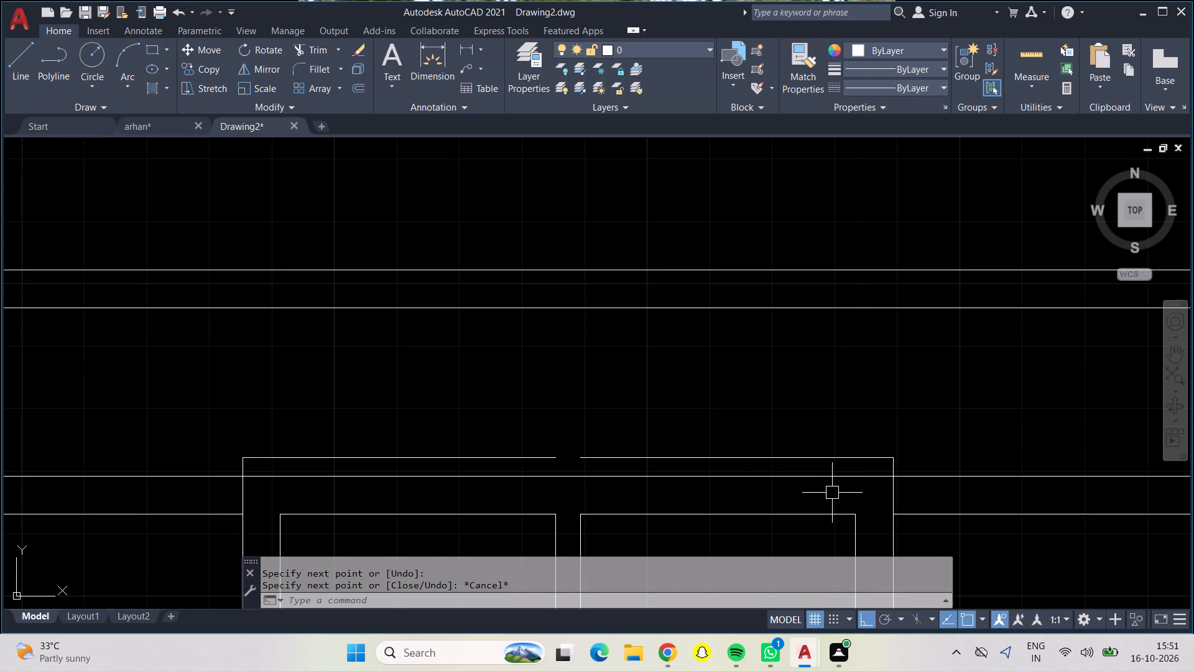
pyautogui.click(27, 73)
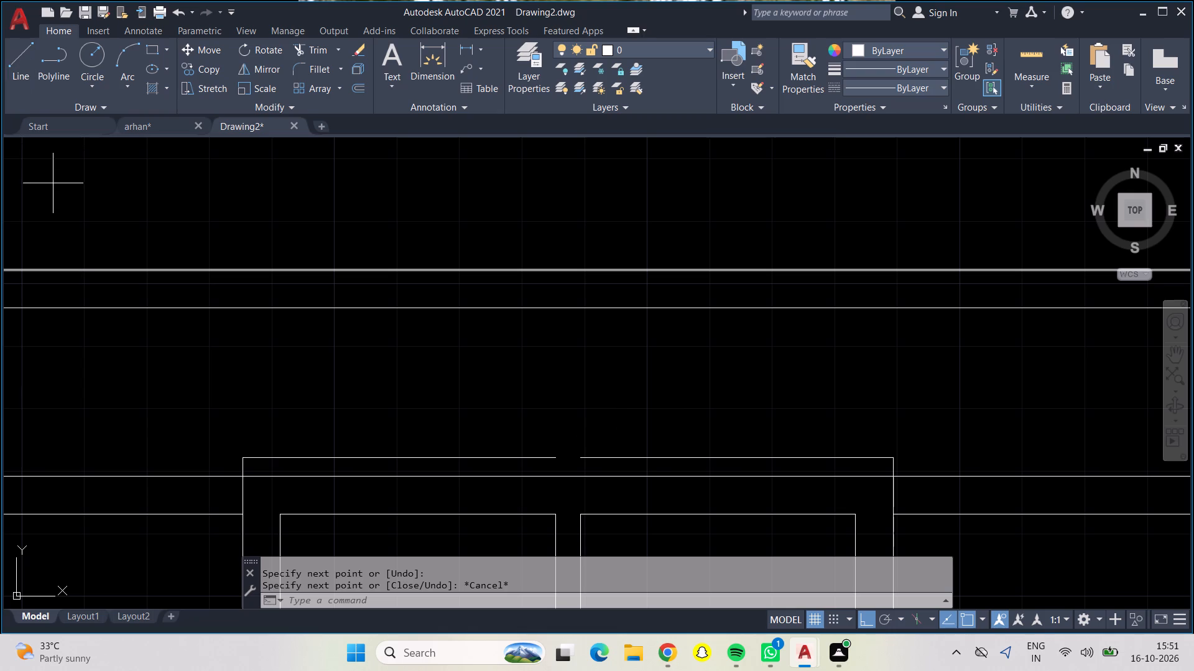
pyautogui.scroll(3, 585, 445)
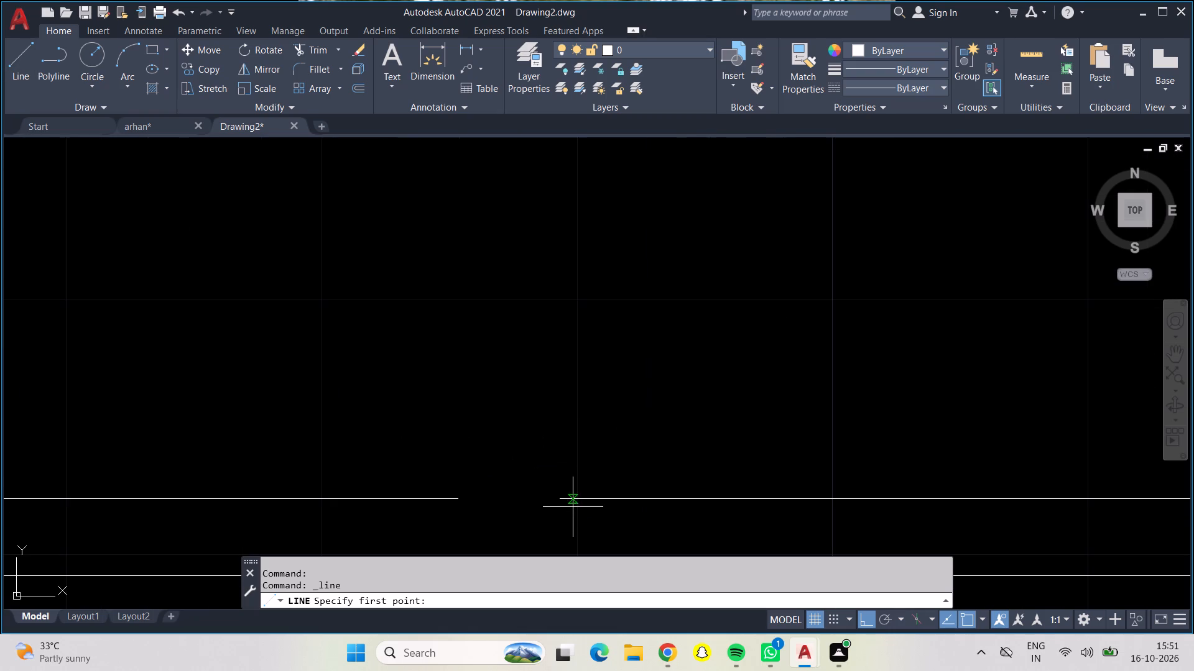
pyautogui.click(562, 500)
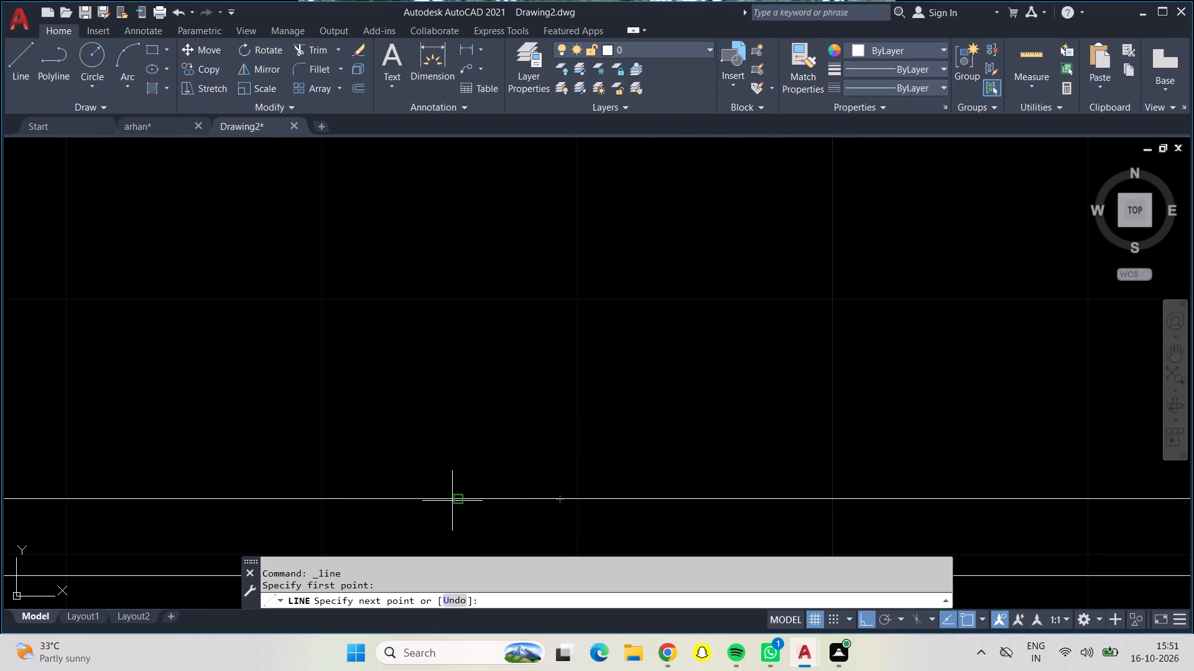
pyautogui.click(452, 499)
pyautogui.press('`')
pyautogui.press('Escape')
# Trim the old top wall line where it runs inside the raised wall section above the two middle rooms.
pyautogui.scroll(-1, 598, 506)
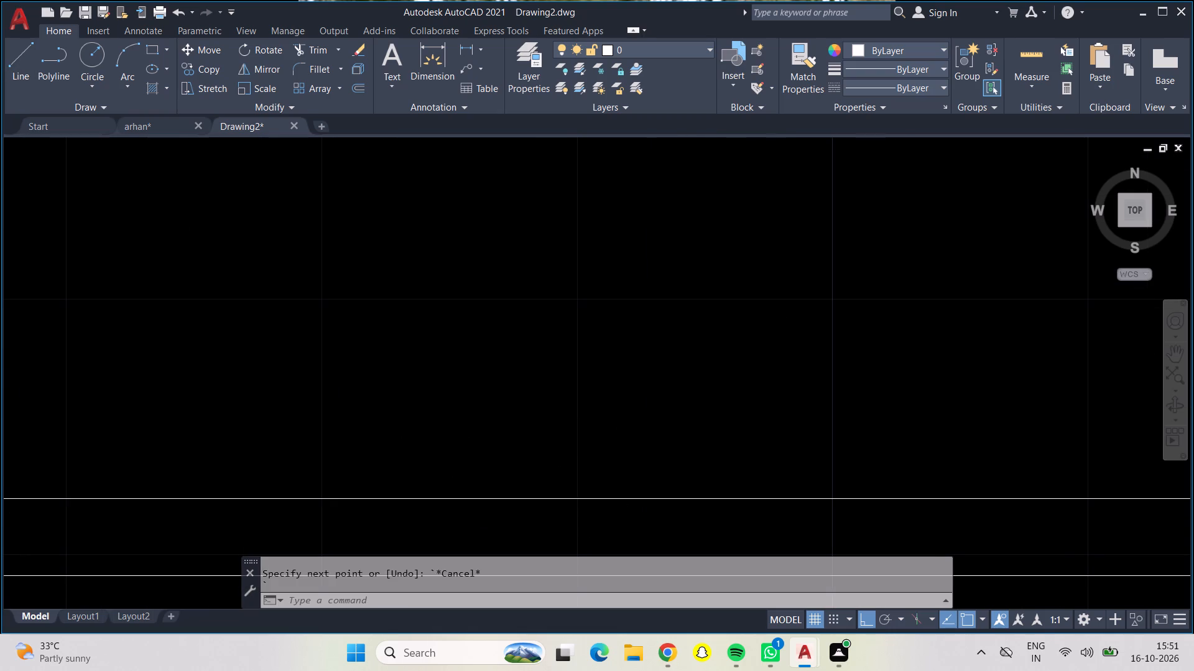
pyautogui.scroll(-1, 599, 506)
pyautogui.moveTo(597, 456); pyautogui.dragTo(596, 303, button='middle')
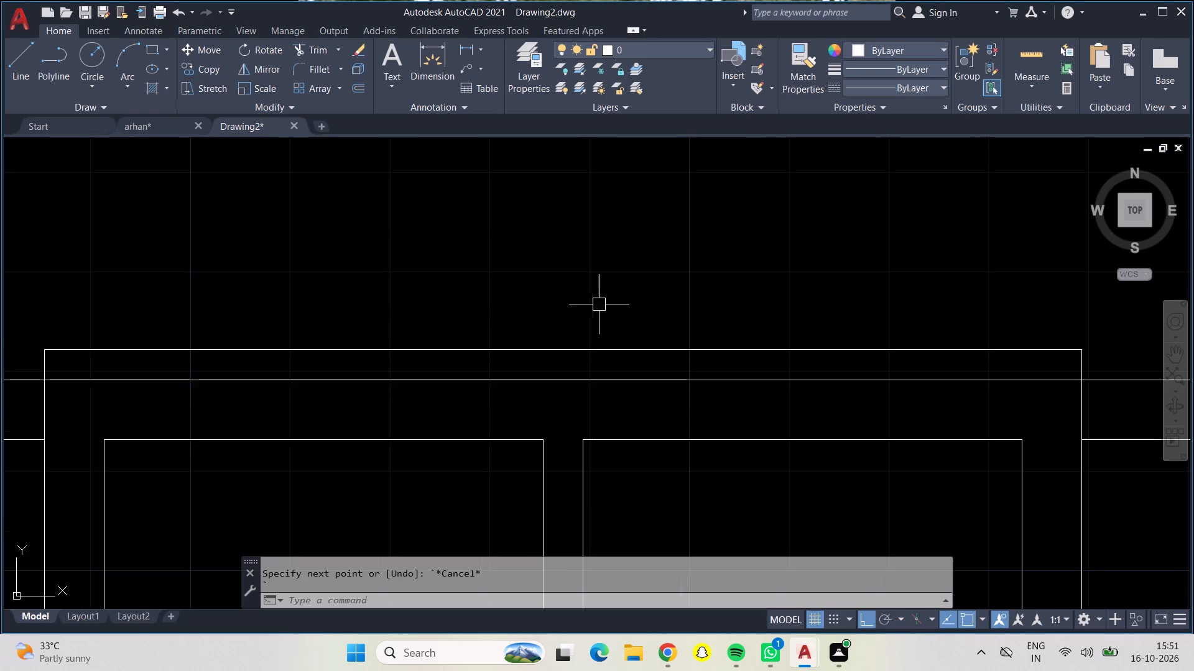
pyautogui.scroll(-1, 489, 327)
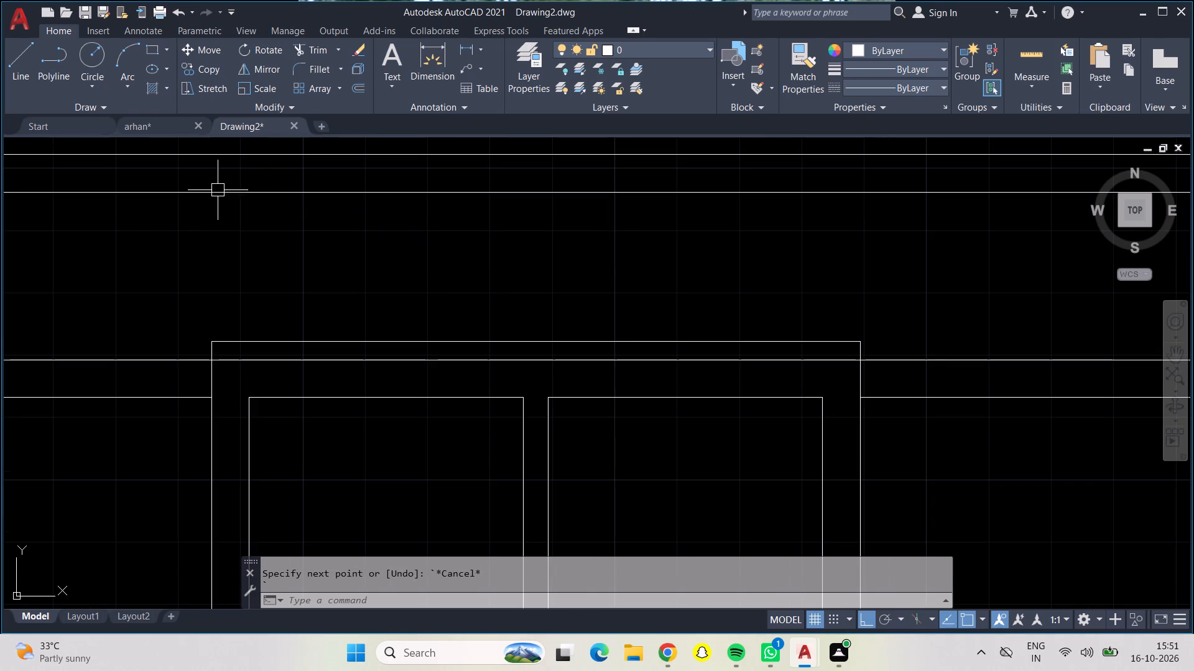
pyautogui.click(303, 48)
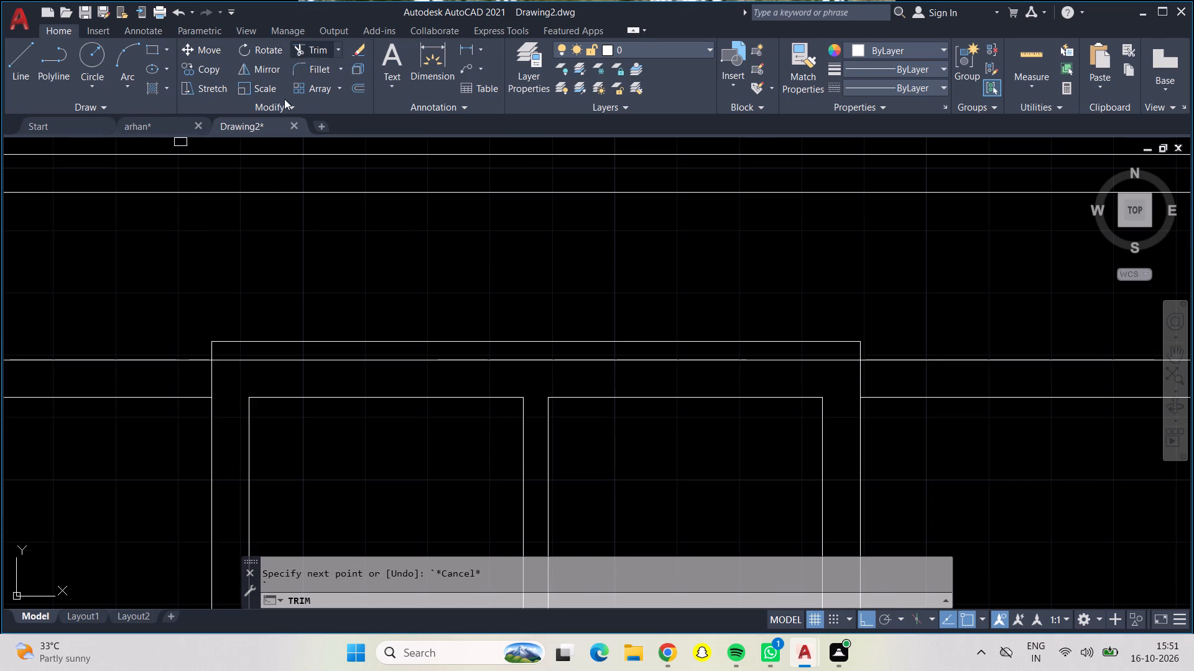
pyautogui.click(329, 359)
# Examine the rest of the floor plan, from the top rooms down to the whole house outline.
pyautogui.scroll(-1, 428, 371)
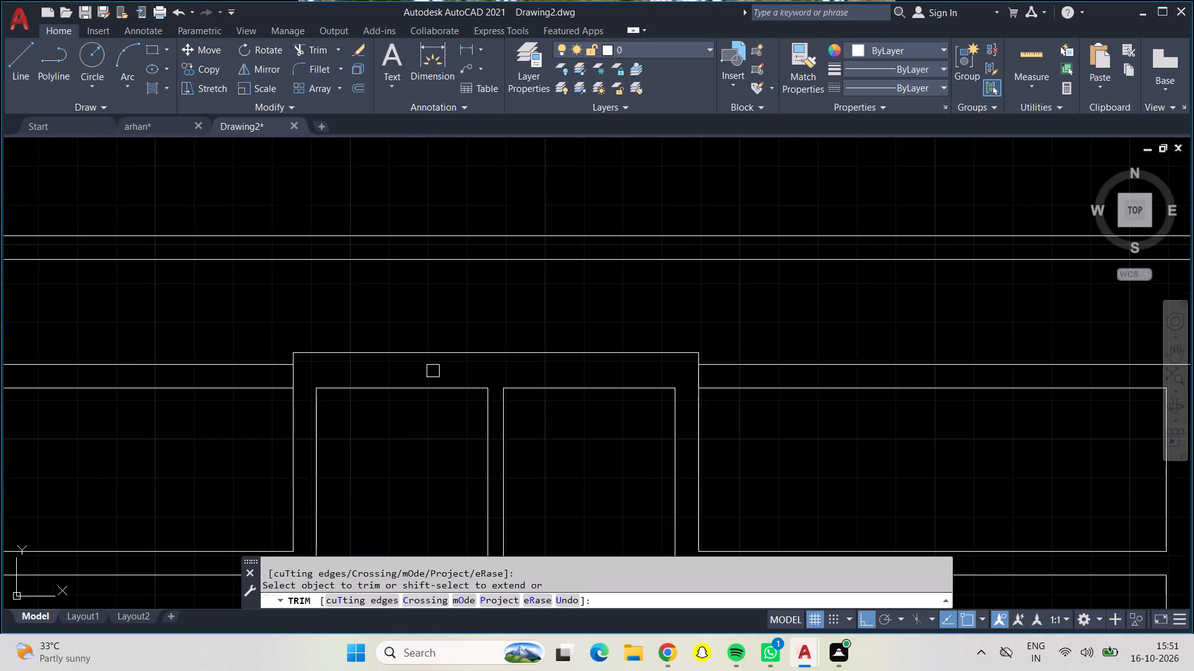
pyautogui.scroll(-1, 434, 371)
pyautogui.moveTo(669, 429); pyautogui.dragTo(702, 310, button='middle')
pyautogui.scroll(-1, 685, 367)
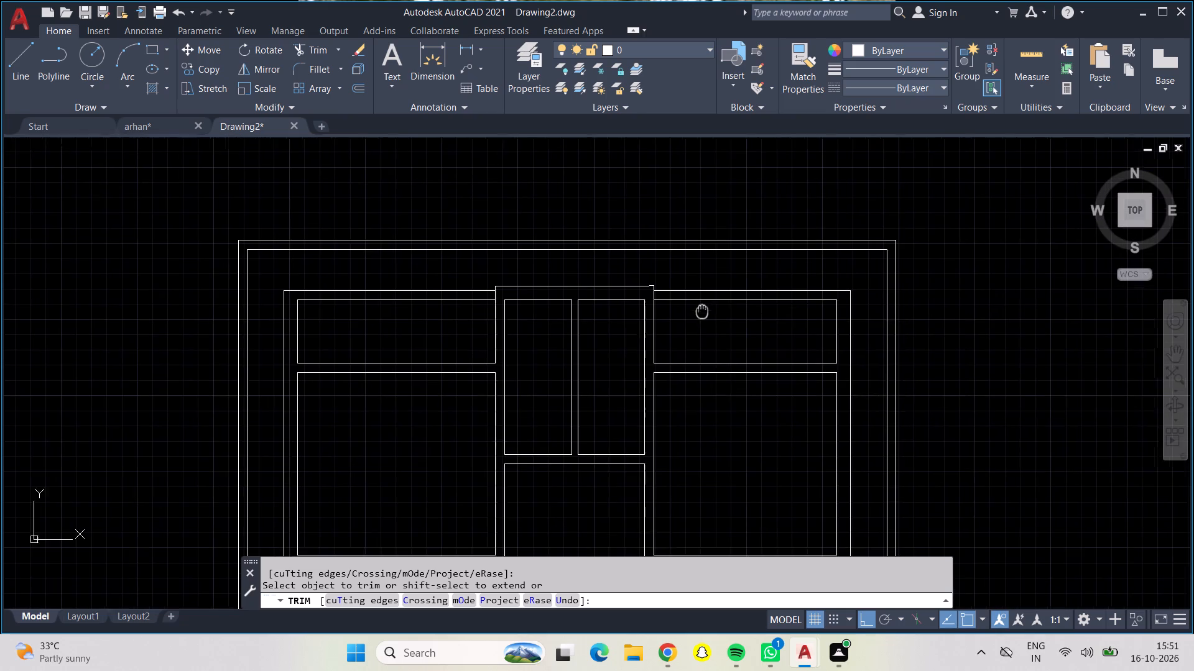
pyautogui.moveTo(702, 310); pyautogui.dragTo(703, 309, button='middle')
pyautogui.moveTo(437, 427); pyautogui.dragTo(455, 293, button='middle')
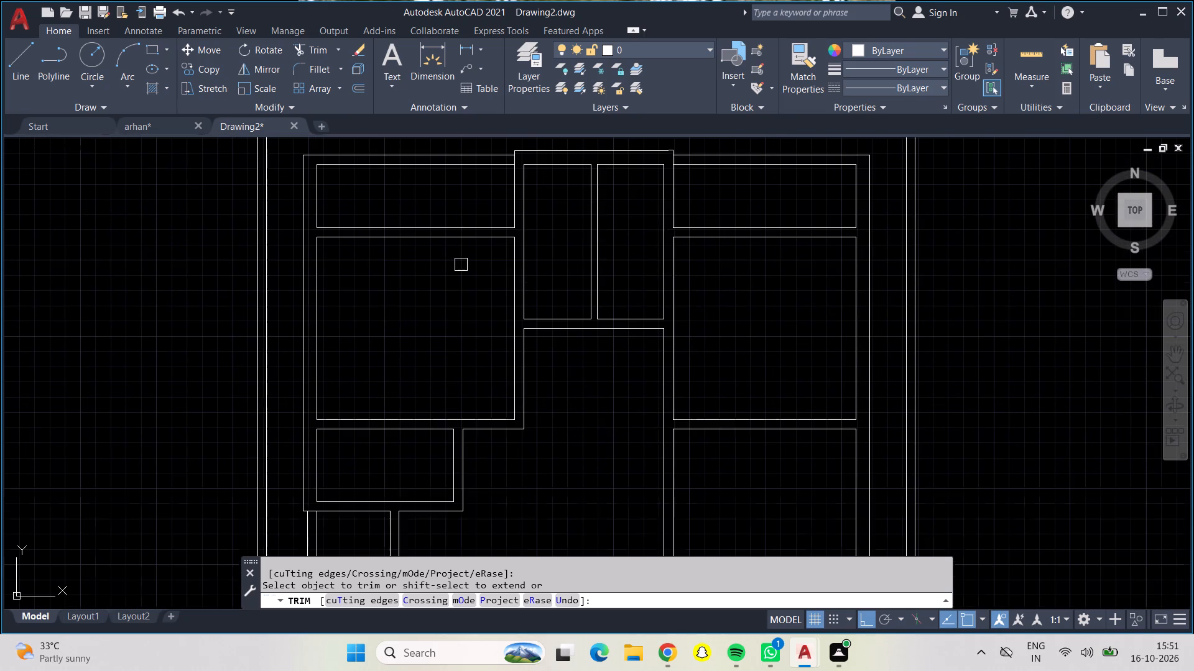
pyautogui.scroll(1, 461, 321)
pyautogui.scroll(-3, 478, 334)
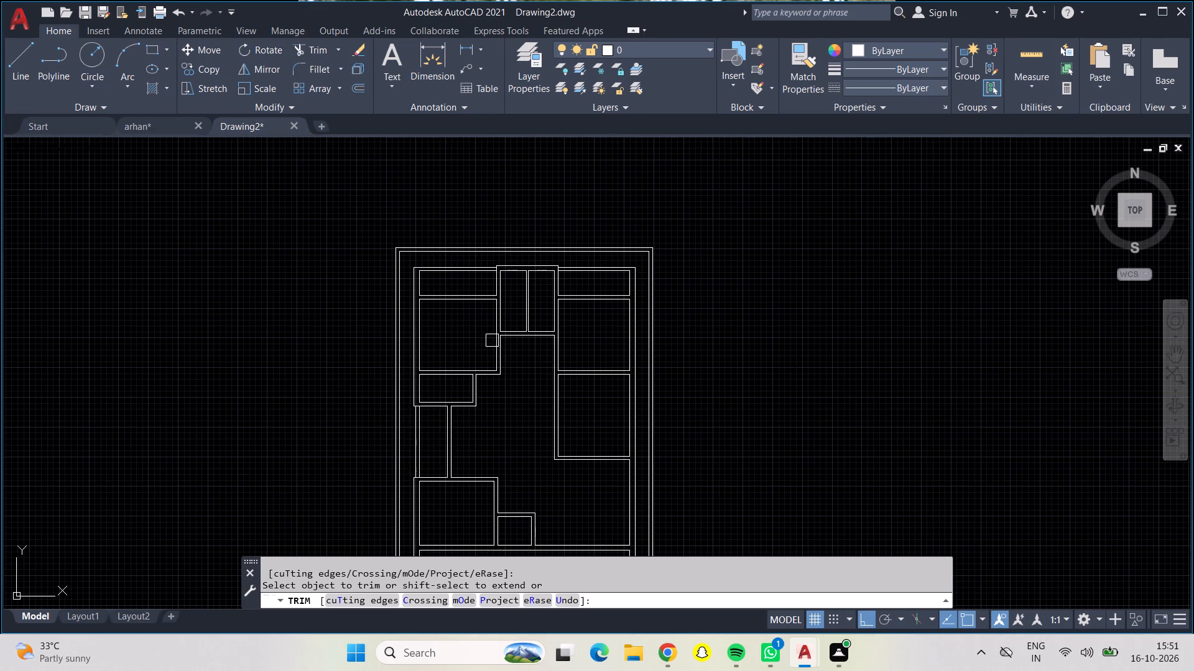
pyautogui.moveTo(518, 404); pyautogui.dragTo(512, 326, button='middle')
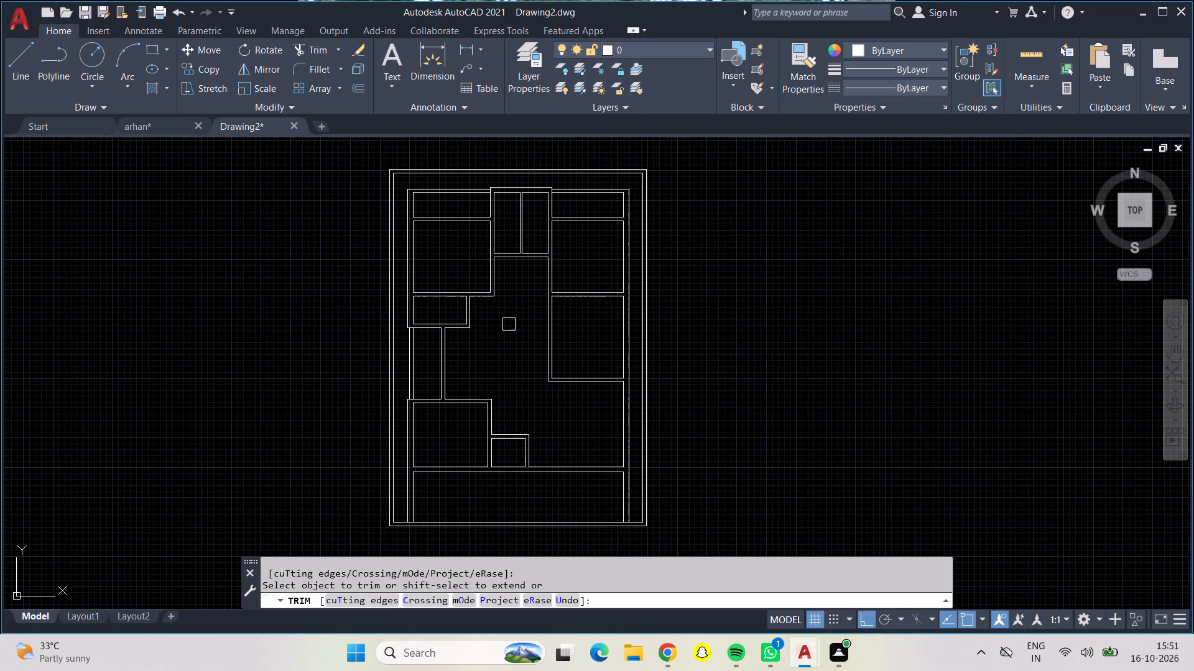
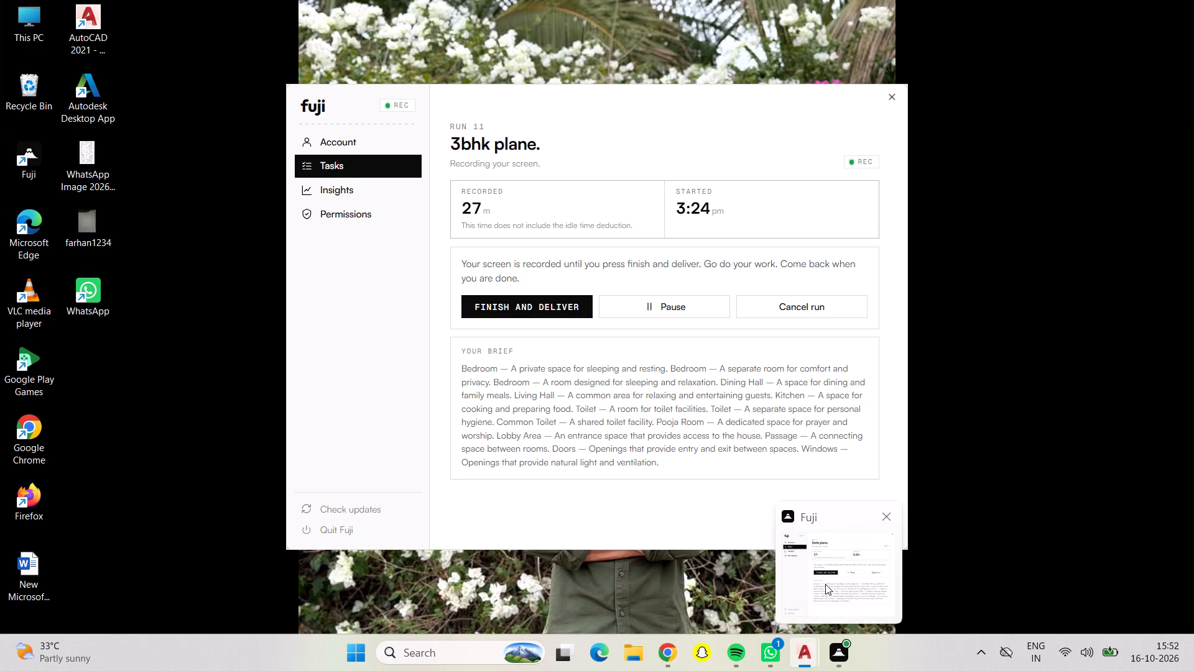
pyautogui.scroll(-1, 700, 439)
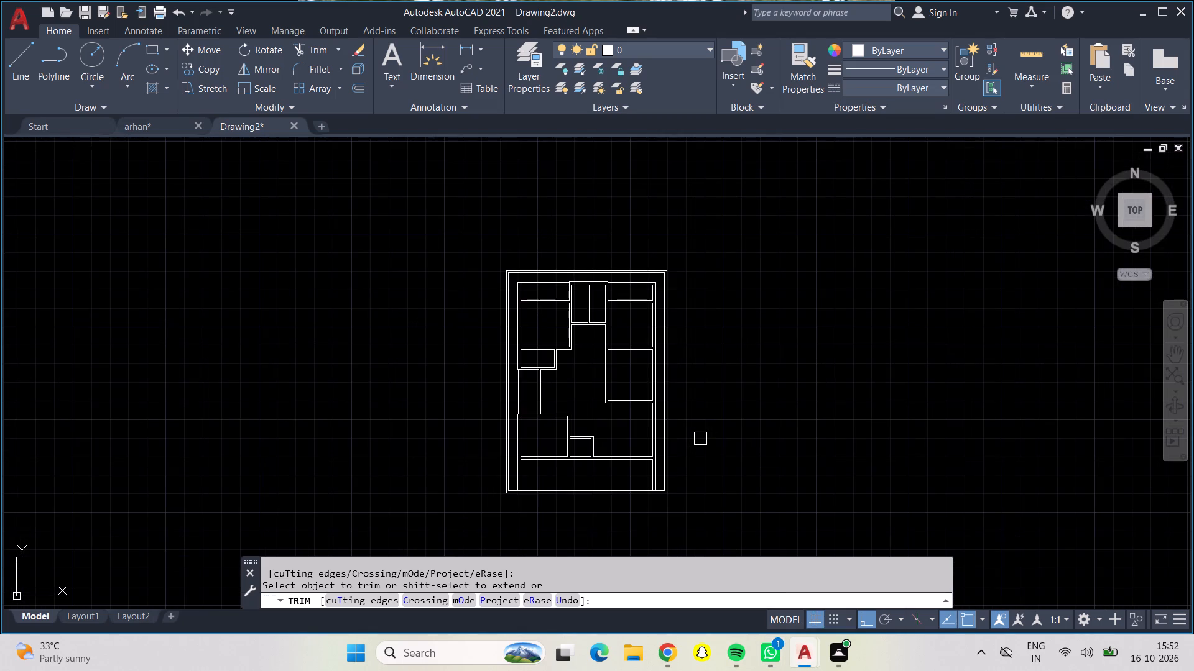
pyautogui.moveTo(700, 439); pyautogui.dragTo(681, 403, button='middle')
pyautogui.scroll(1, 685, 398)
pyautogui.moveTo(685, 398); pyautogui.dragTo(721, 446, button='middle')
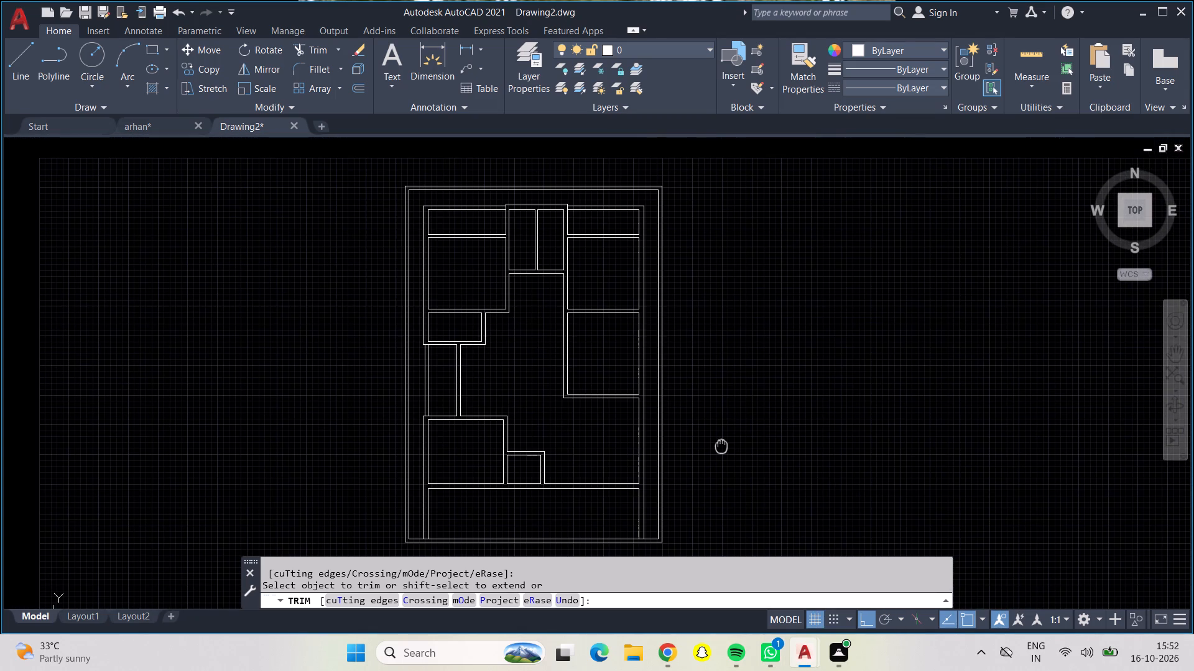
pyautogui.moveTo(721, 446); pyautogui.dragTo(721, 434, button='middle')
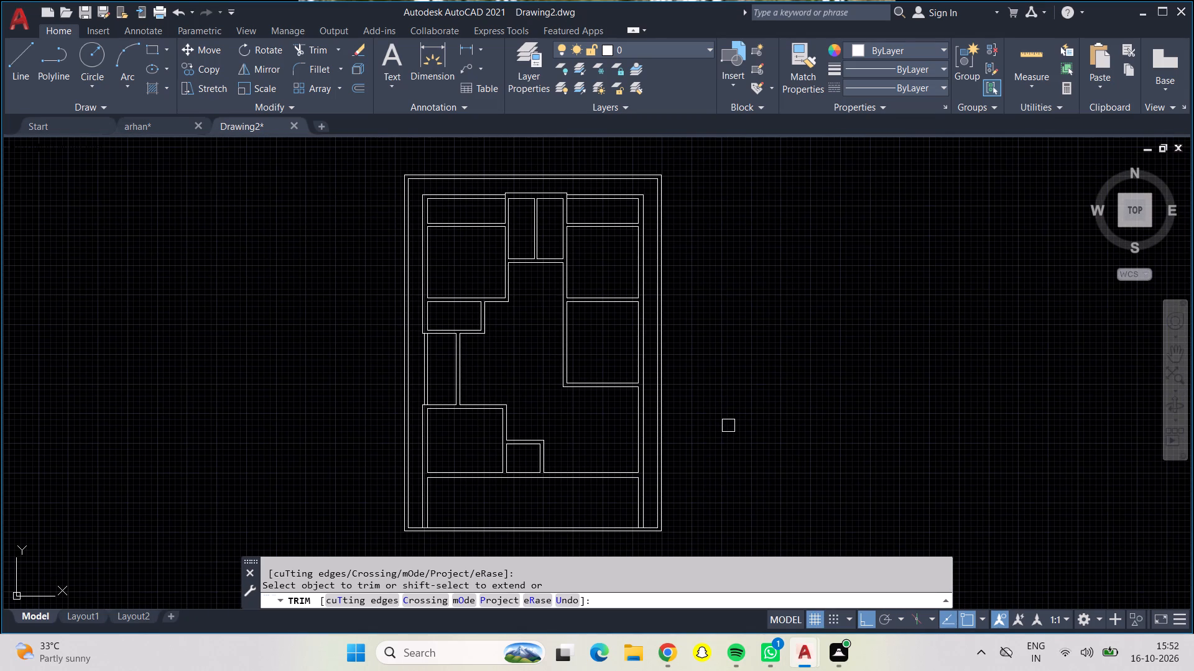
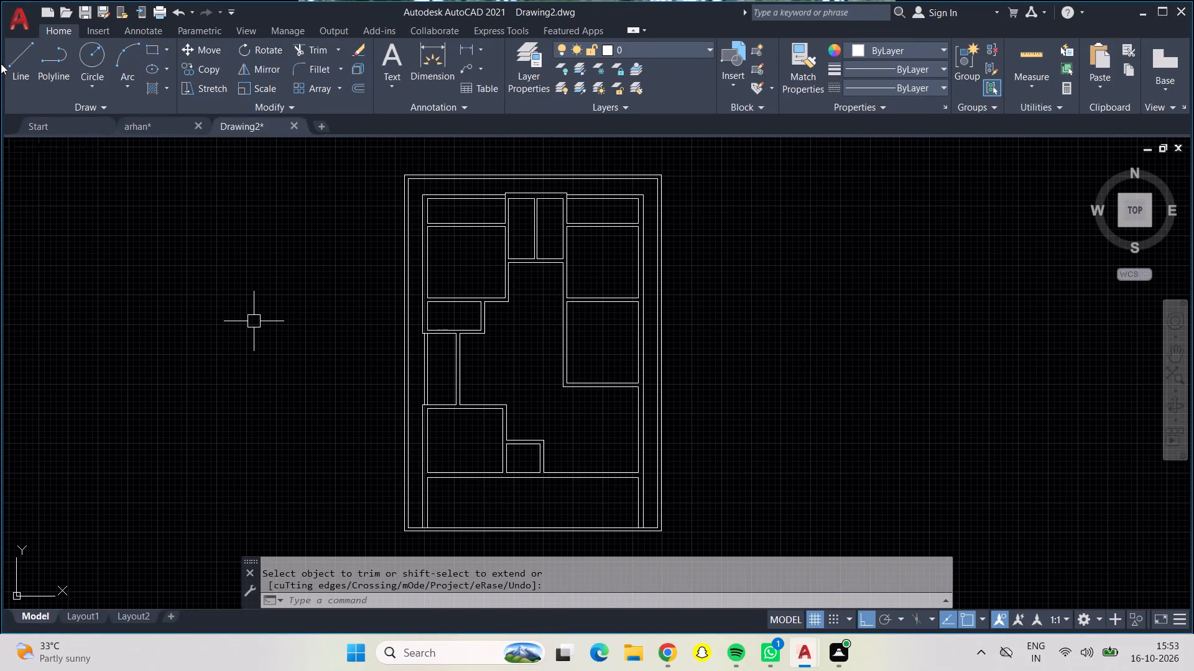
# Draw a 9" wide by 4' tall rectangle with the Line tool in the empty space east of the floor plan.
pyautogui.click(23, 69)
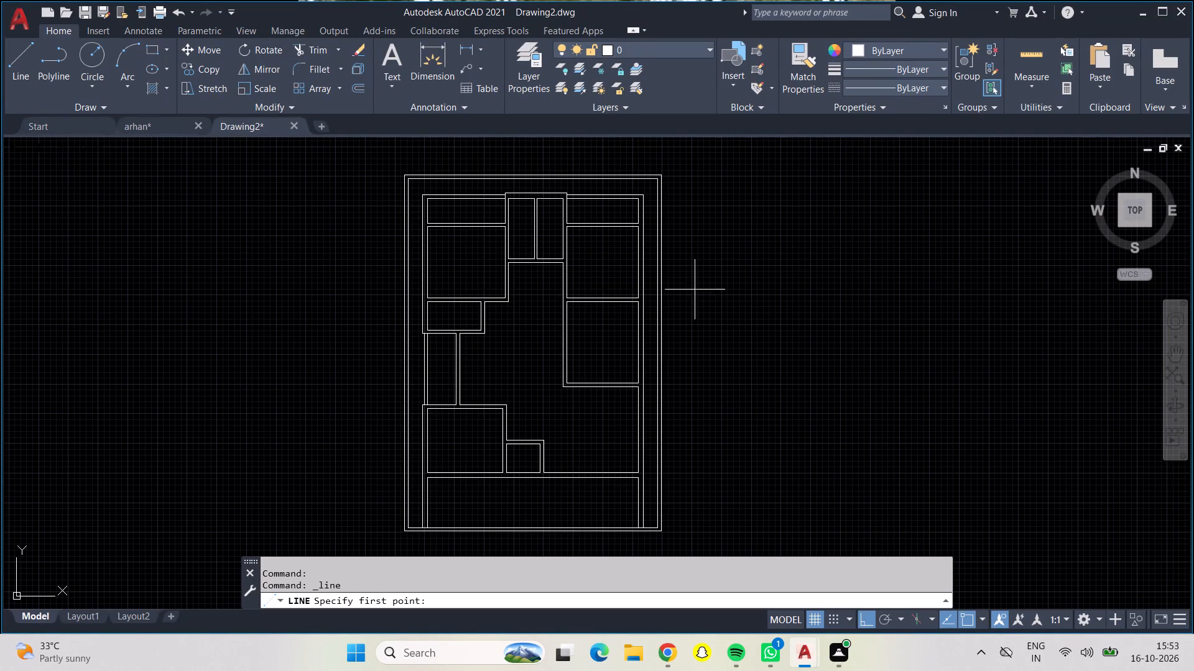
pyautogui.click(743, 222)
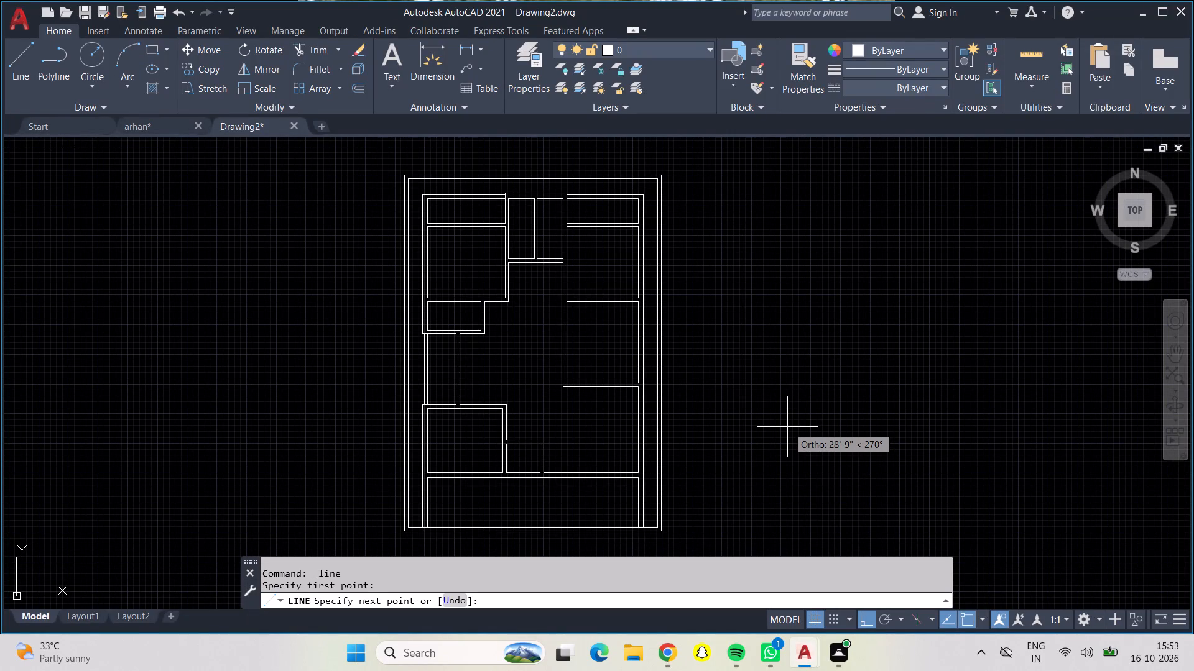
pyautogui.write("4'")
pyautogui.press('Return')
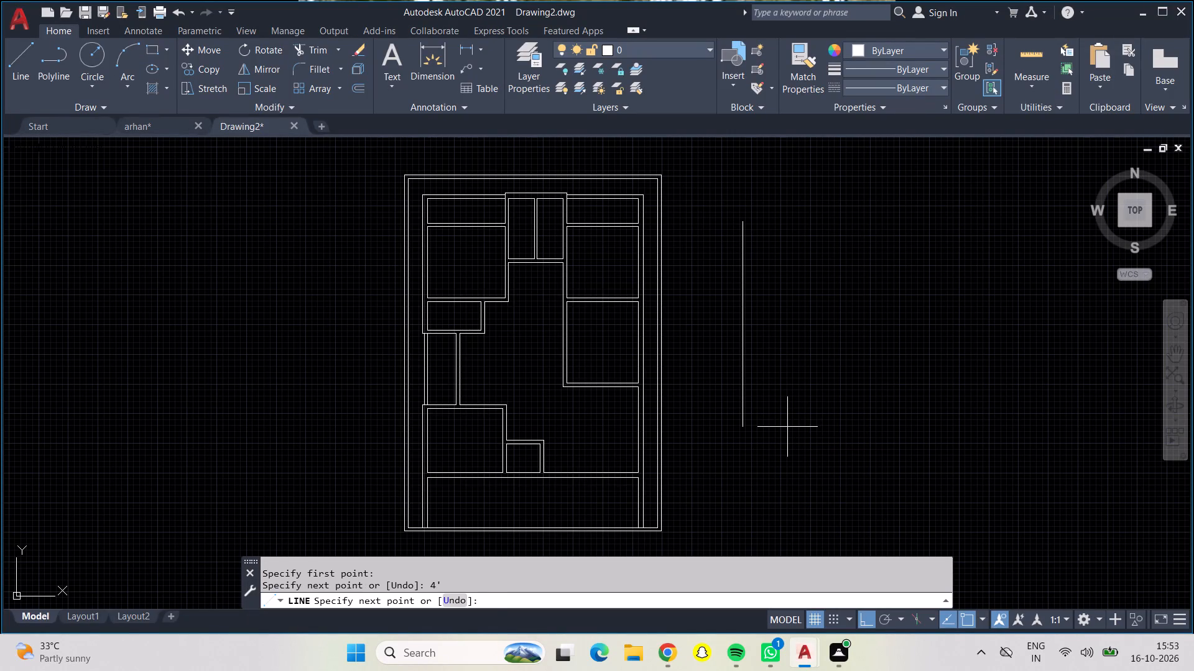
pyautogui.write('9"')
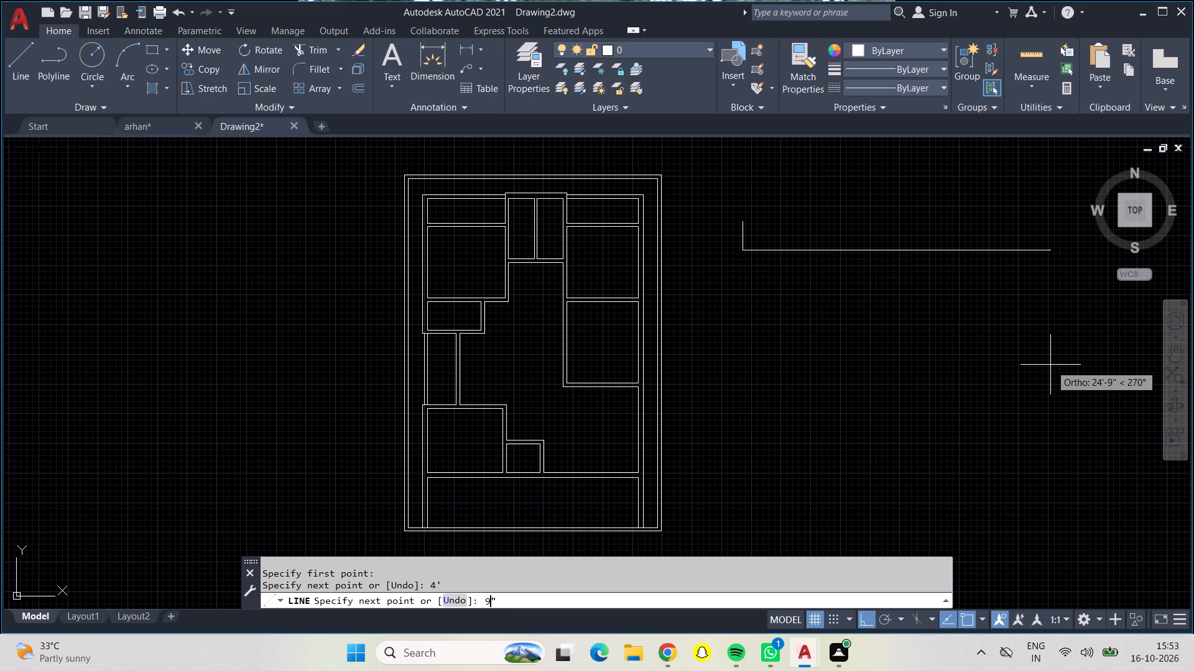
pyautogui.press('Return')
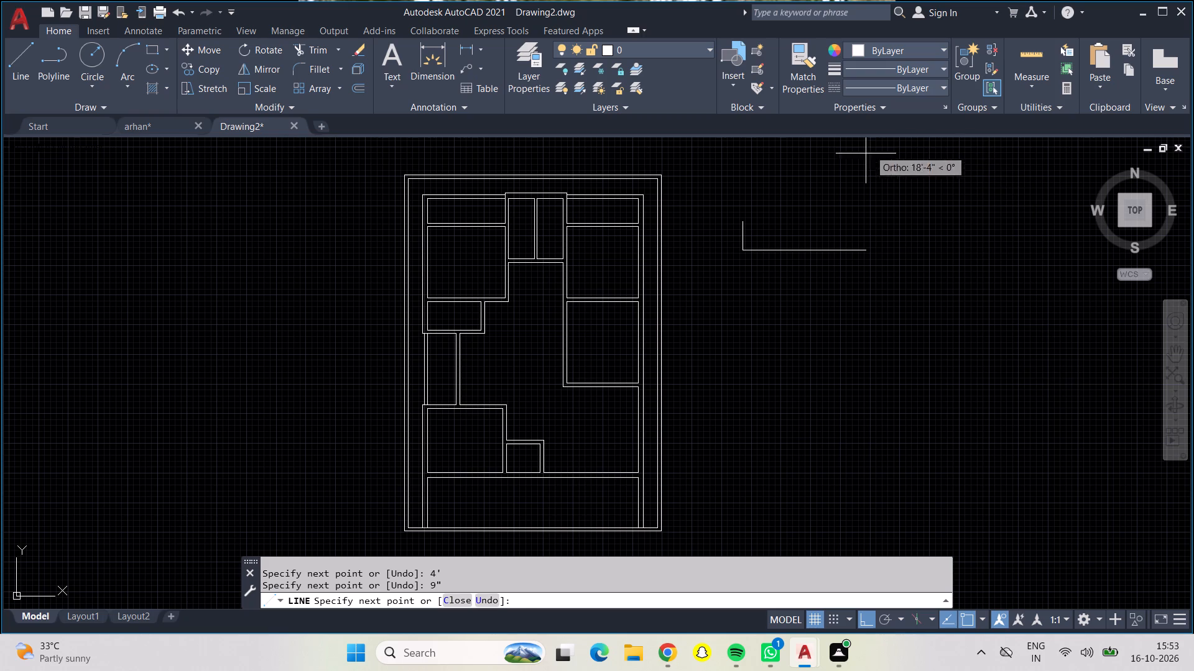
pyautogui.write("4'")
pyautogui.press('Return')
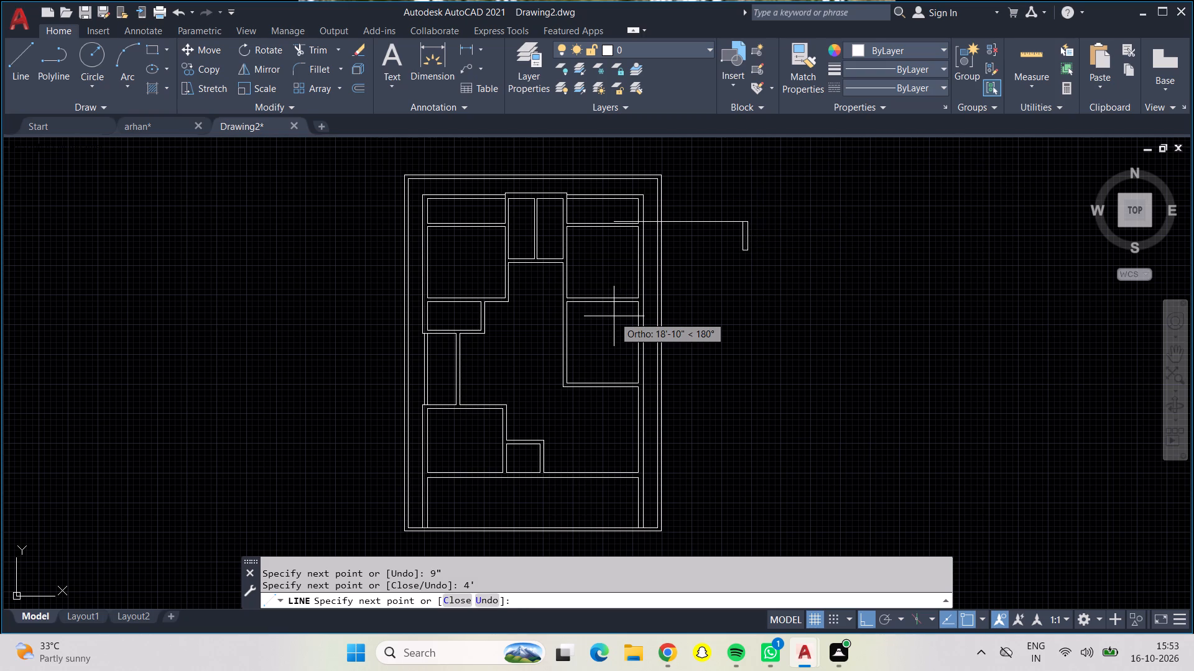
pyautogui.write('9"')
pyautogui.press('Return')
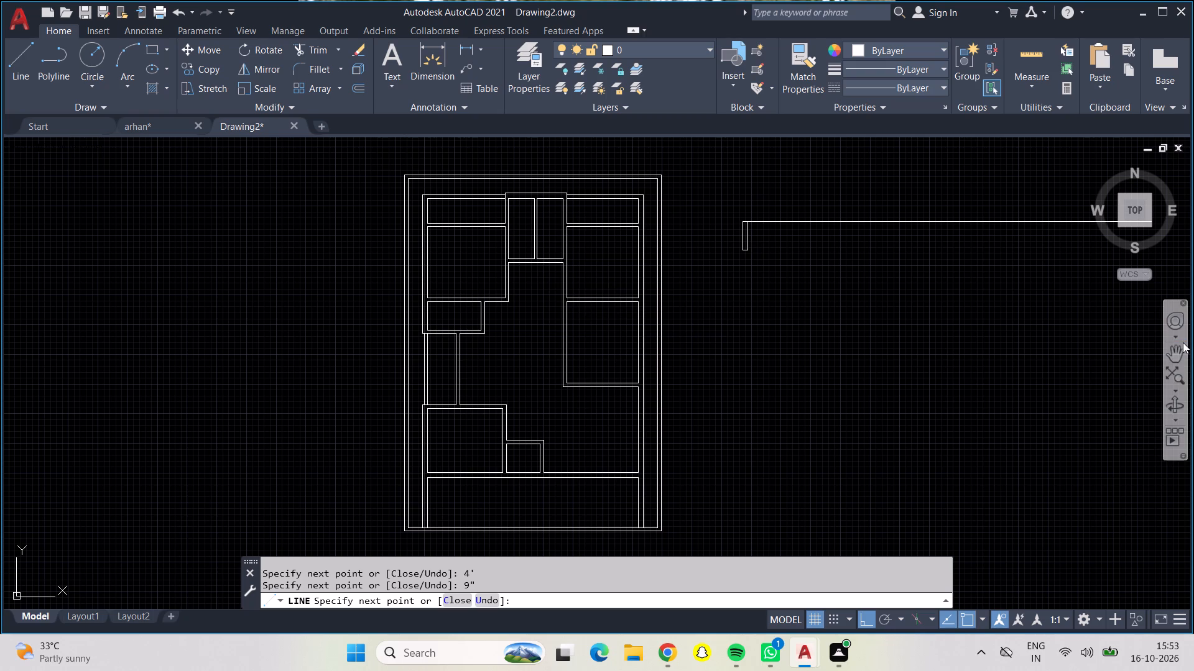
pyautogui.press('Return')
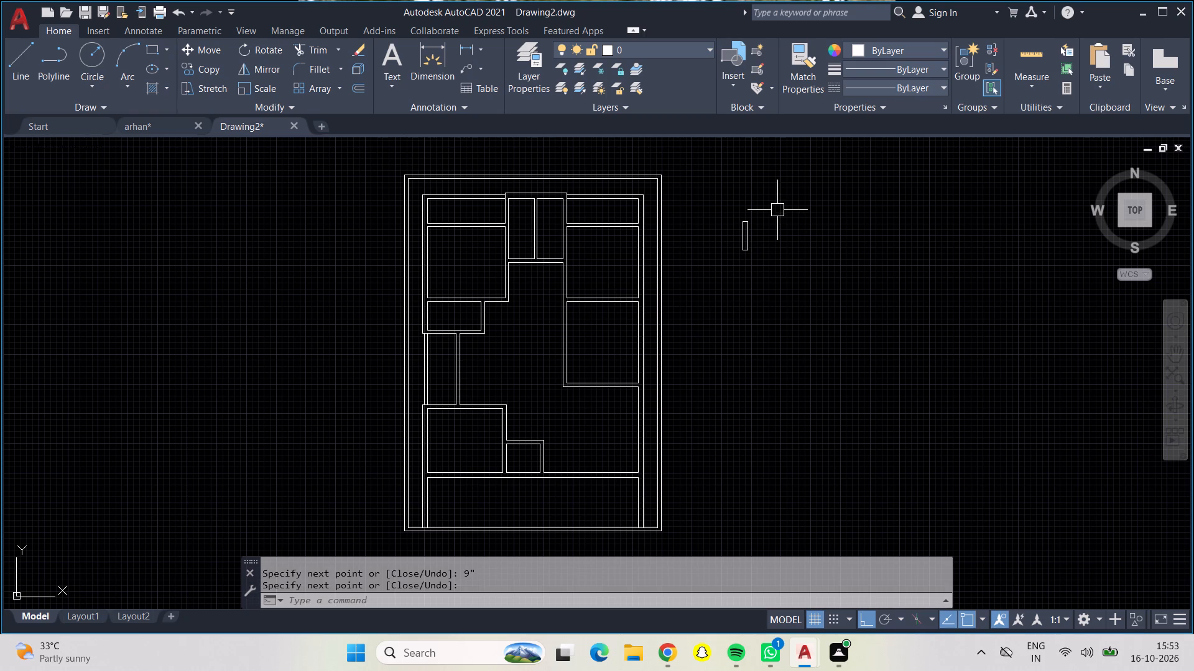
# Offset both long sides of the 4' by 9" rectangle 3" inward to make a window symbol.
pyautogui.scroll(1, 748, 219)
pyautogui.scroll(-1, 748, 219)
pyautogui.scroll(4, 748, 219)
pyautogui.moveTo(744, 262); pyautogui.dragTo(741, 305, button='middle')
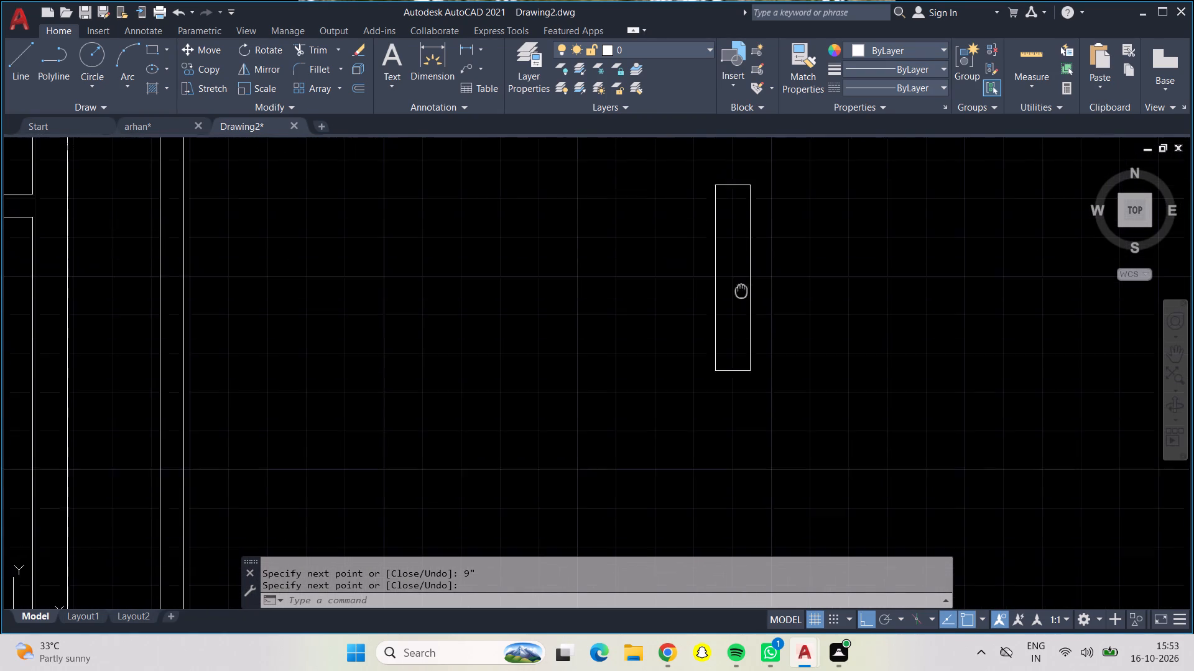
pyautogui.moveTo(741, 305); pyautogui.dragTo(741, 308, button='middle')
pyautogui.press('Escape')
pyautogui.press('o')
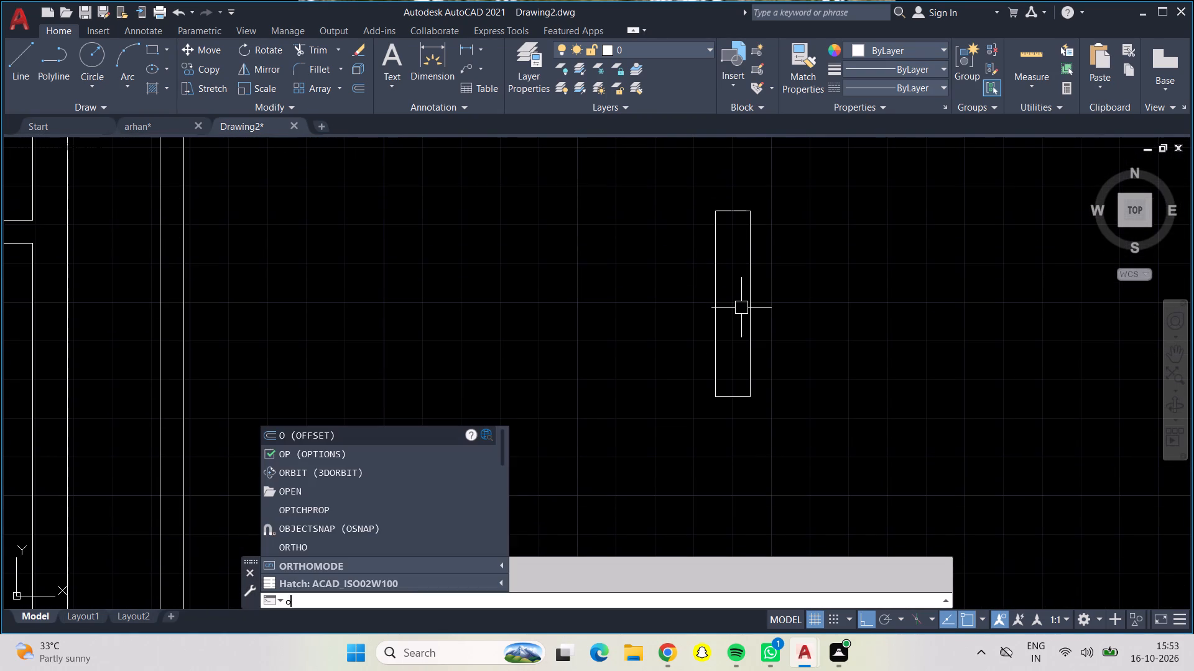
pyautogui.press('Return')
pyautogui.write('9"')
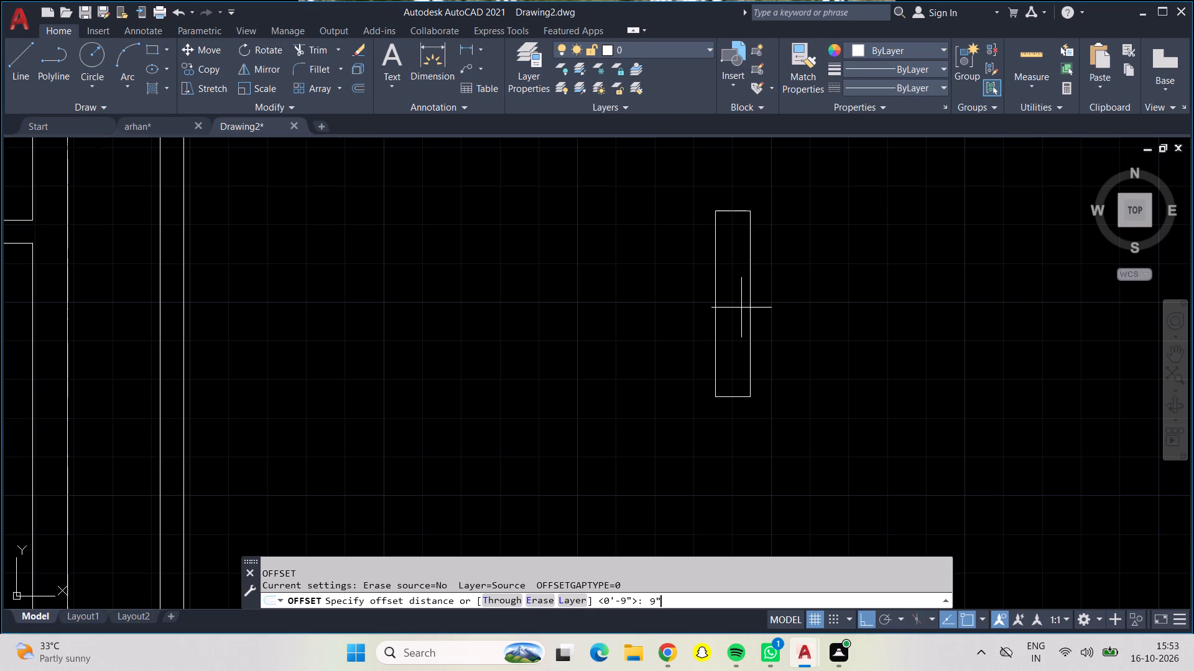
pyautogui.press('BackSpace')
pyautogui.press('BackSpace')
pyautogui.write('3"')
pyautogui.press('Return')
pyautogui.click(716, 277)
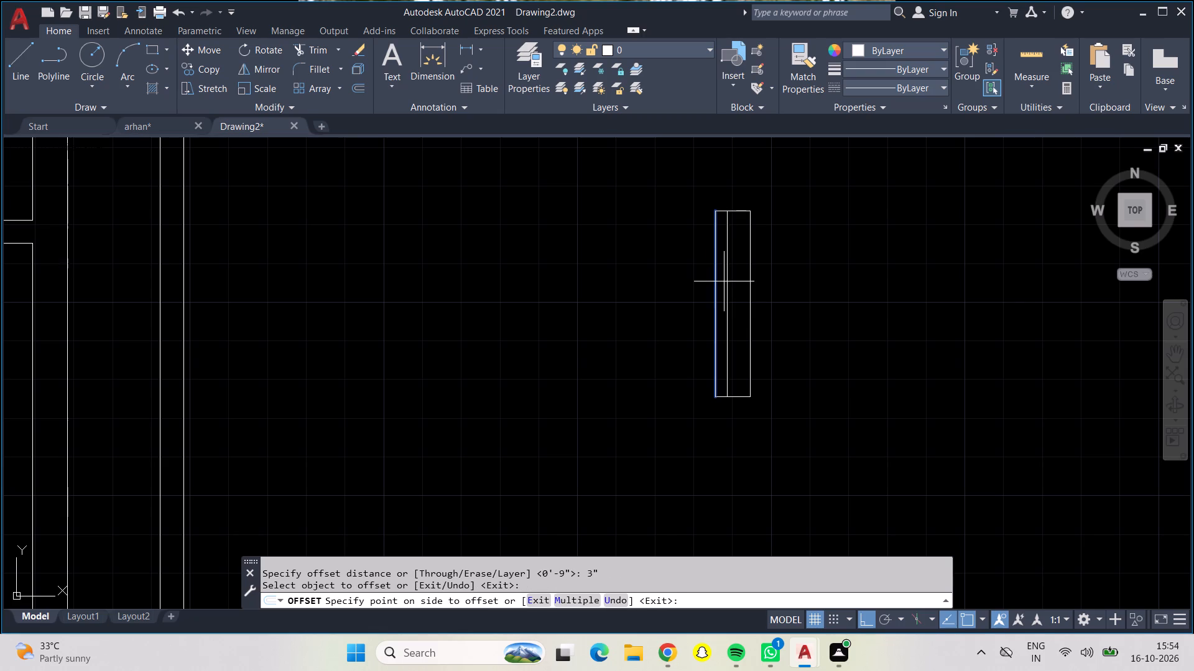
pyautogui.click(729, 284)
pyautogui.click(748, 294)
pyautogui.click(741, 295)
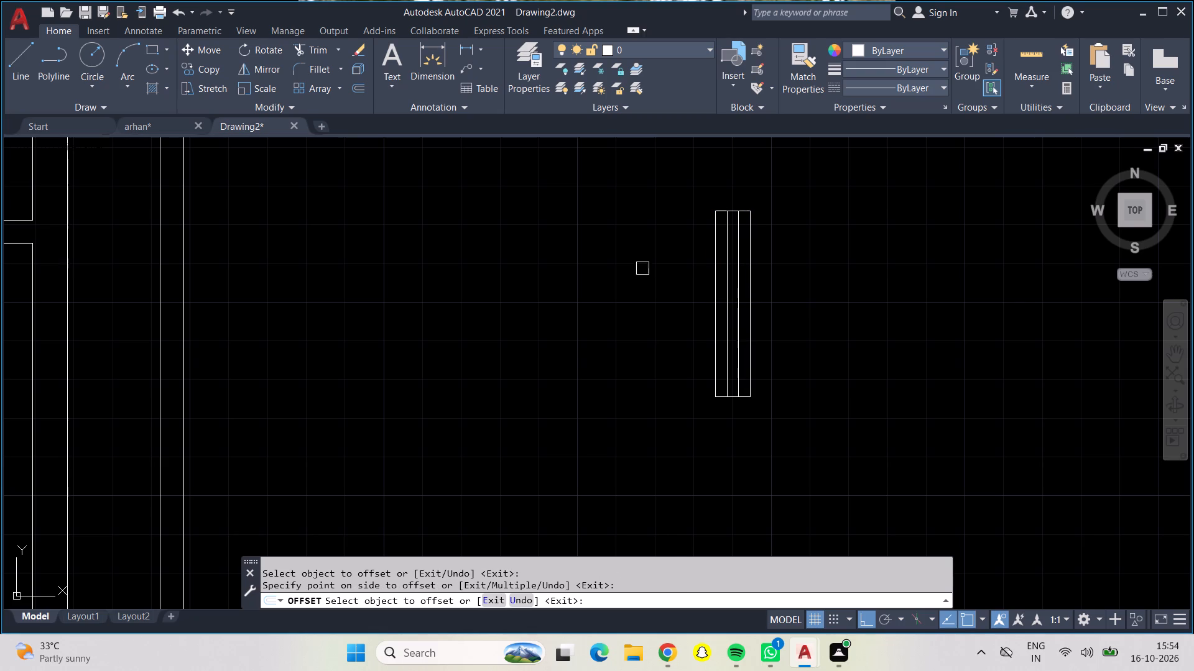
pyautogui.press('Return')
# Copy the whole window symbol into the 9" east wall of the large upper-right room, turning Ortho off for free placement.
pyautogui.moveTo(639, 157); pyautogui.dragTo(730, 169)
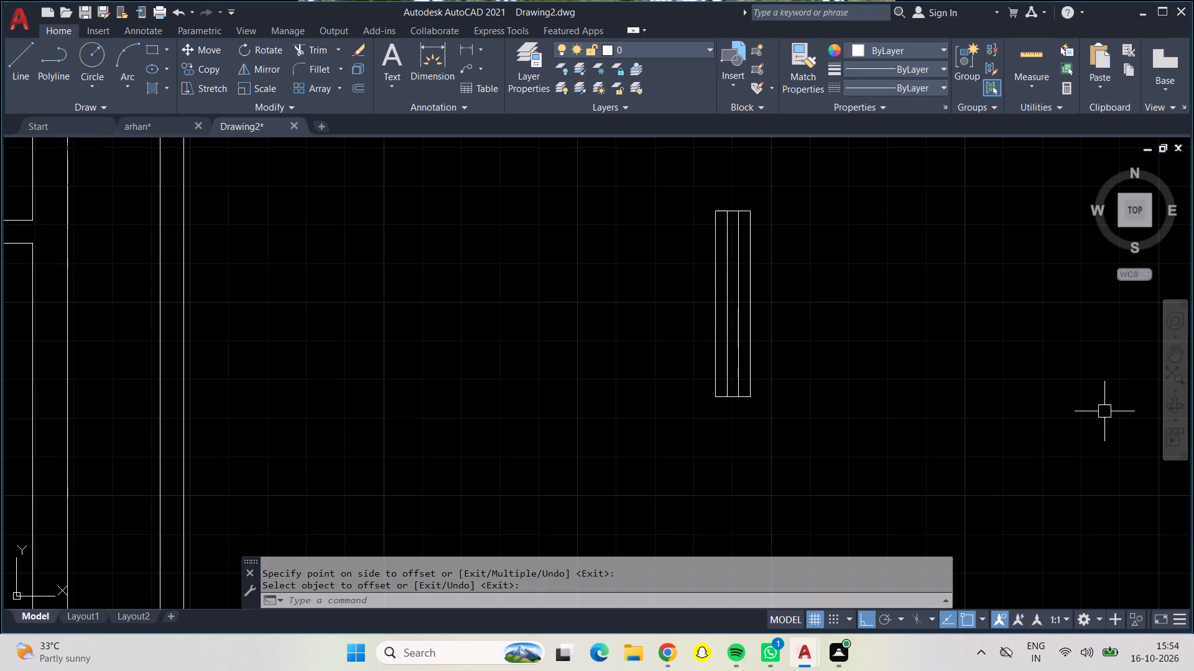
pyautogui.moveTo(682, 183); pyautogui.dragTo(692, 180)
pyautogui.moveTo(835, 445); pyautogui.dragTo(825, 440)
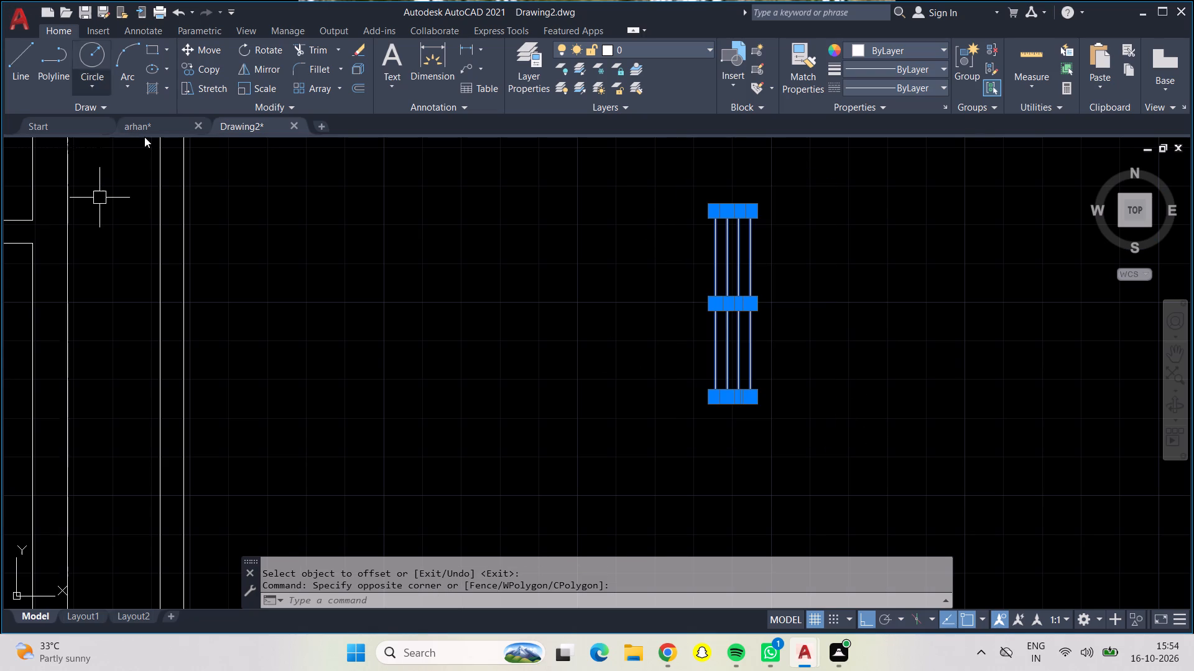
pyautogui.click(213, 73)
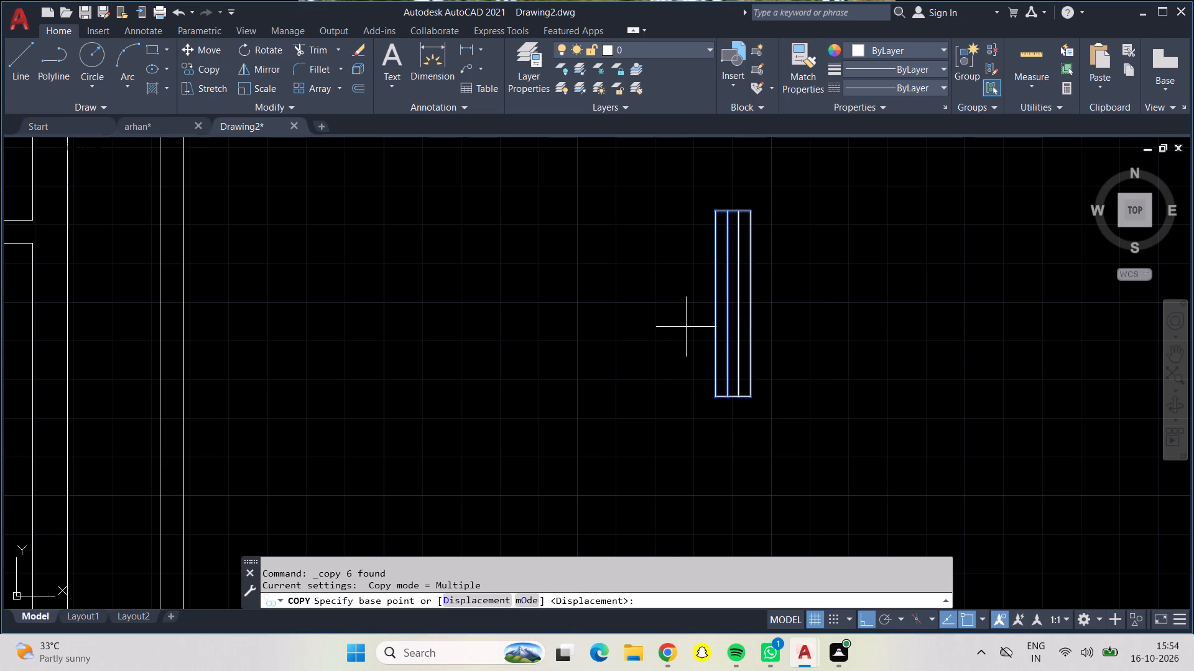
pyautogui.moveTo(731, 317); pyautogui.dragTo(693, 317)
pyautogui.moveTo(98, 322); pyautogui.dragTo(102, 324, button='middle')
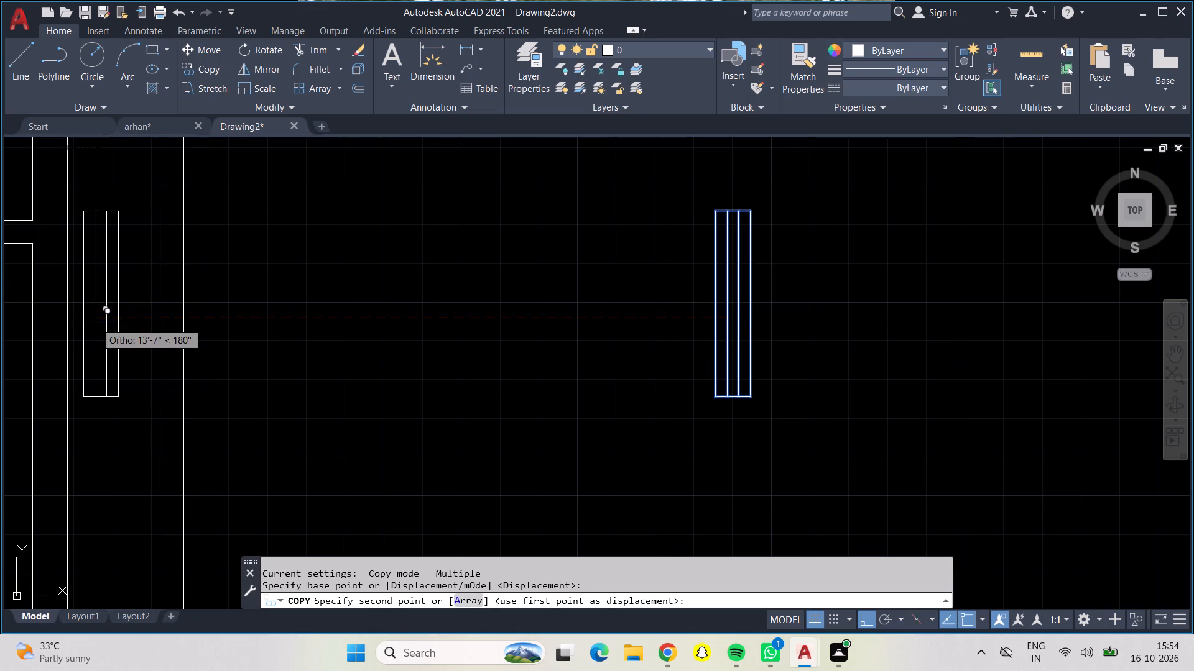
pyautogui.moveTo(102, 324); pyautogui.dragTo(337, 434, button='middle')
pyautogui.scroll(-1, 335, 434)
pyautogui.moveTo(333, 459); pyautogui.dragTo(368, 290, button='middle')
pyautogui.press('F8')
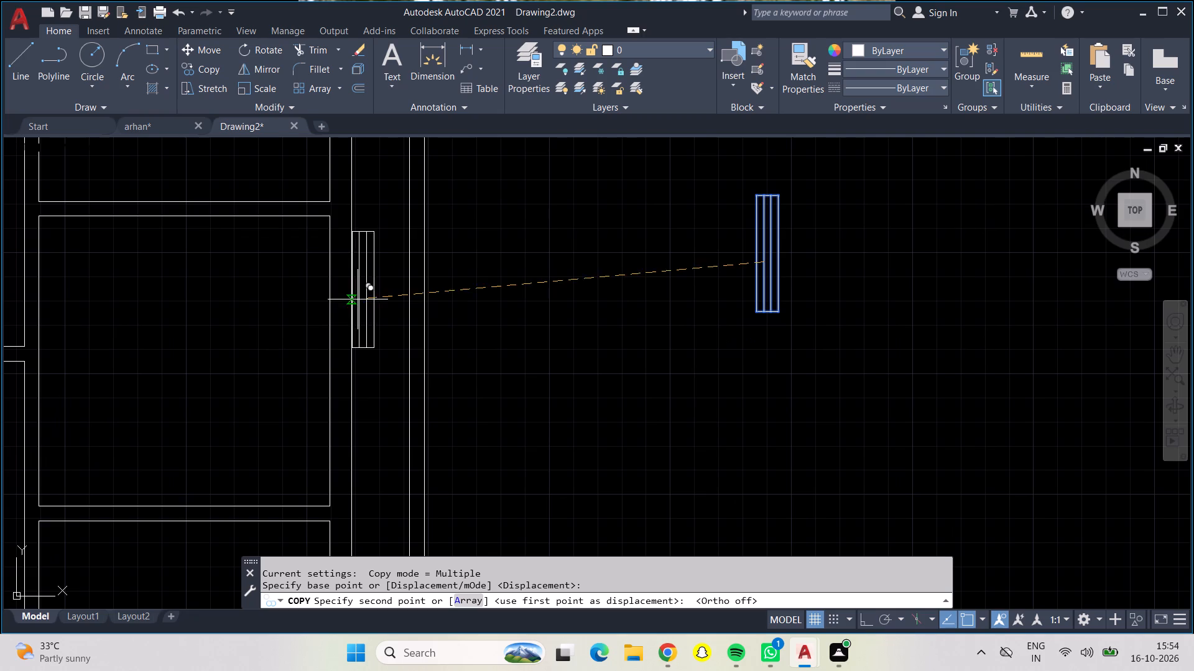
pyautogui.scroll(1, 340, 375)
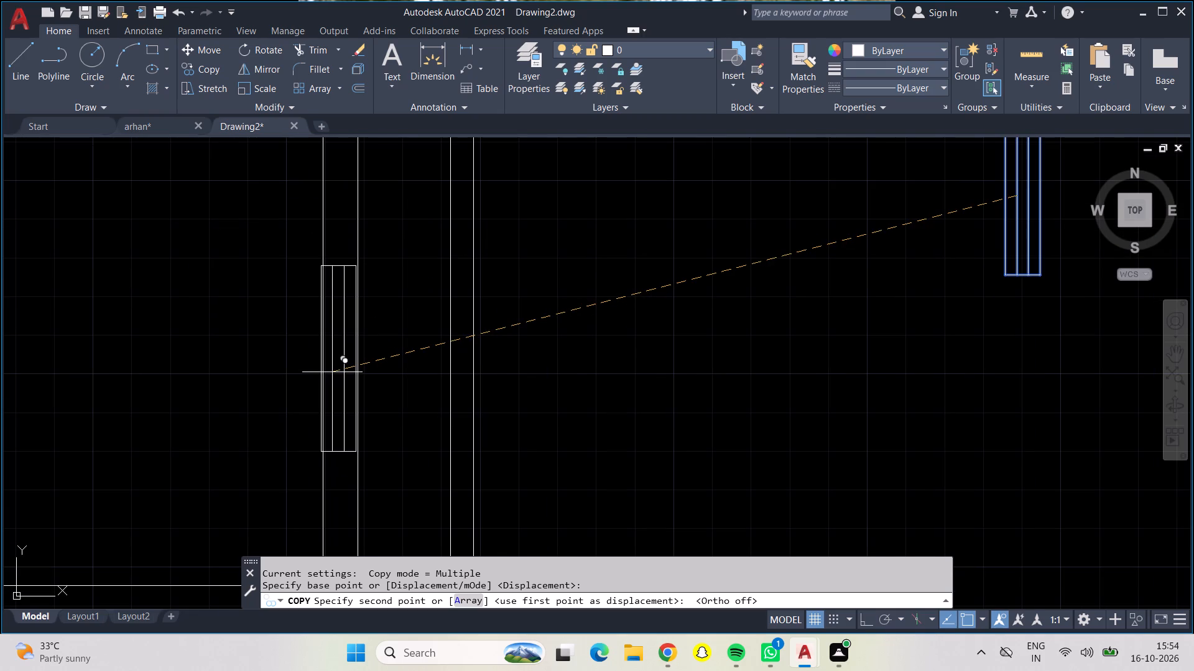
pyautogui.click(333, 372)
# Place another copy of the window symbol in the west wall of the large upper-left room.
pyautogui.scroll(-1, 318, 424)
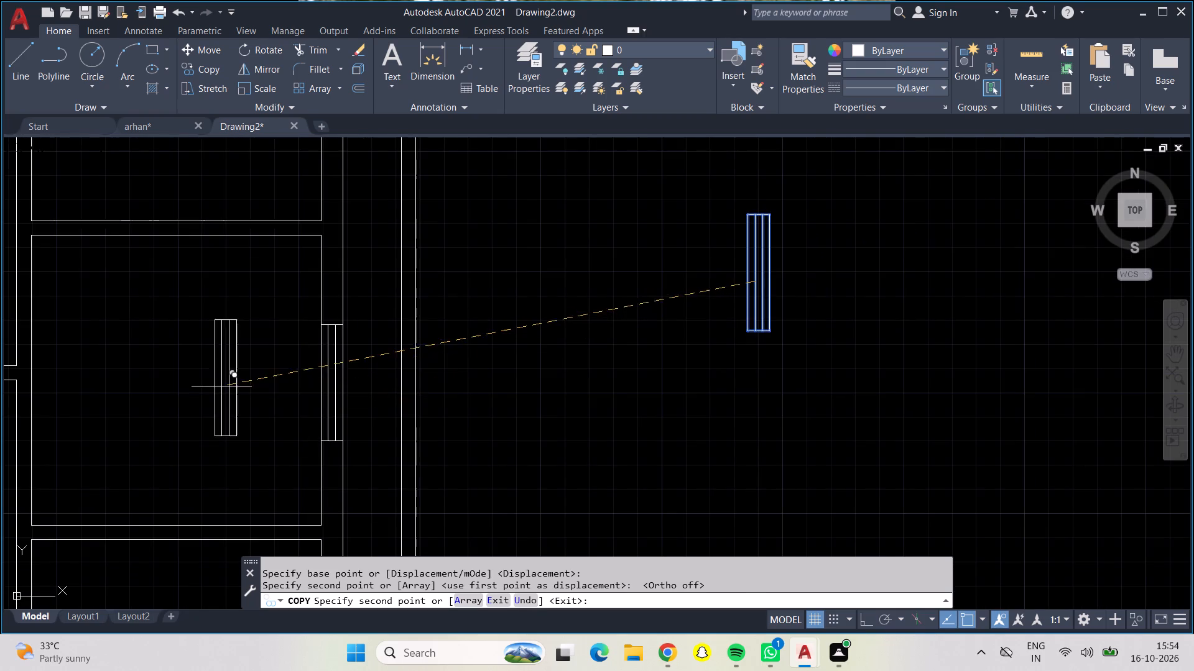
pyautogui.scroll(-2, 221, 386)
pyautogui.moveTo(221, 386); pyautogui.dragTo(365, 434, button='middle')
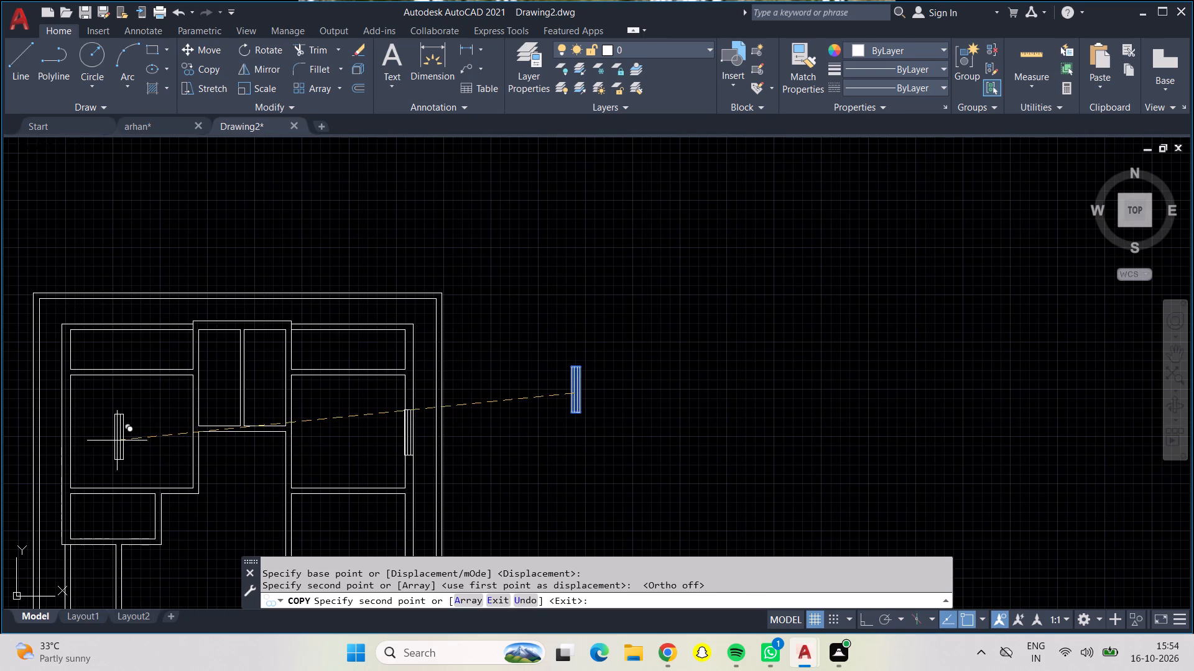
pyautogui.moveTo(117, 440); pyautogui.dragTo(277, 432, button='middle')
pyautogui.scroll(1, 216, 424)
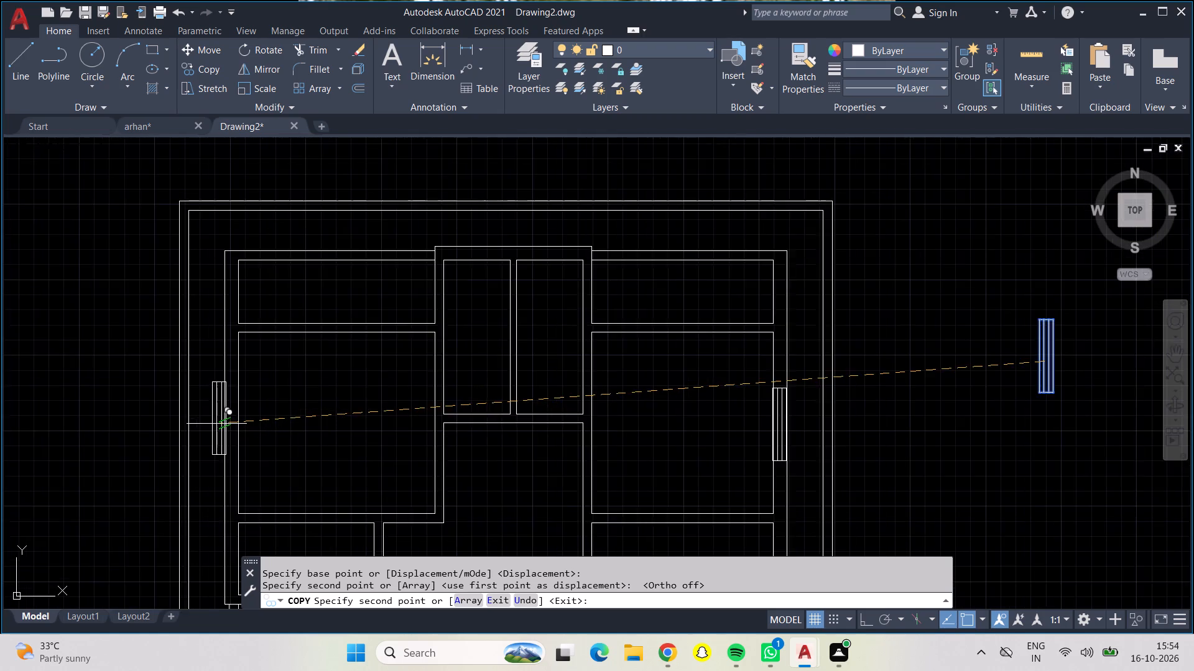
pyautogui.scroll(1, 216, 424)
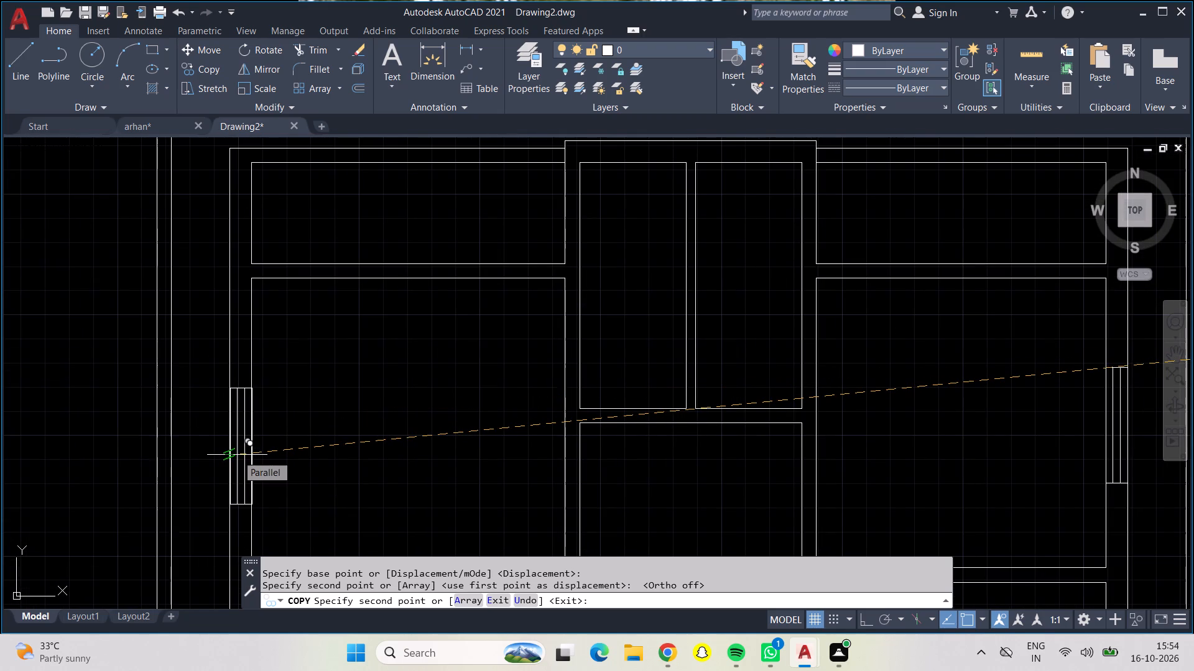
pyautogui.scroll(1, 237, 455)
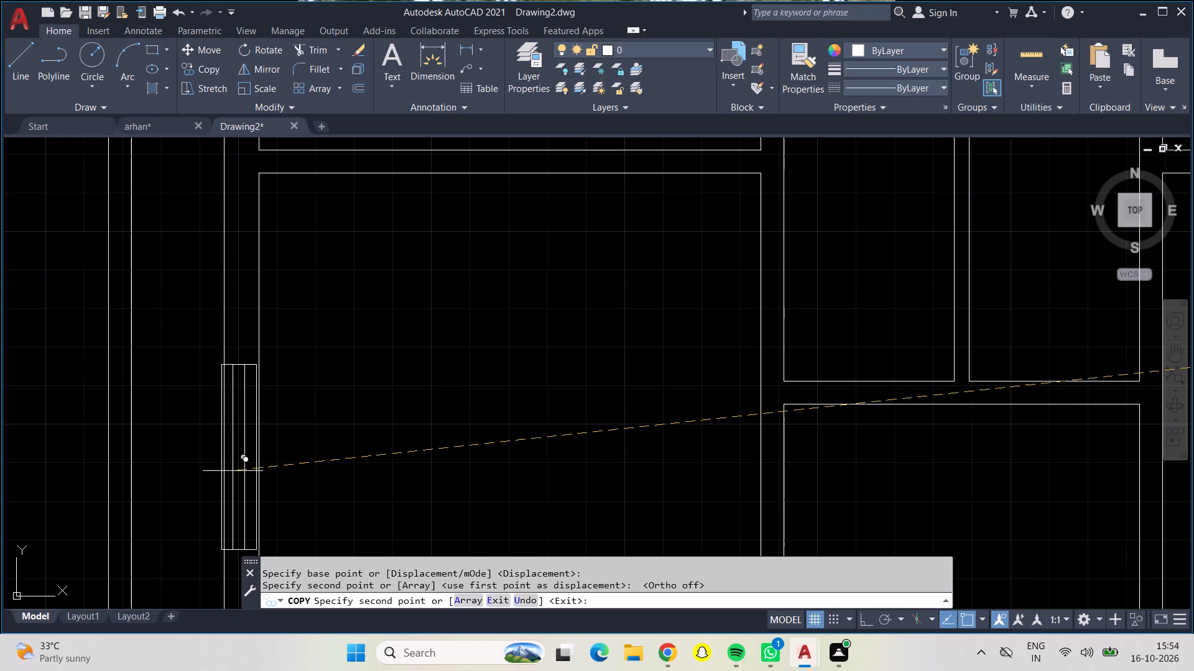
pyautogui.moveTo(233, 471); pyautogui.dragTo(259, 342, button='middle')
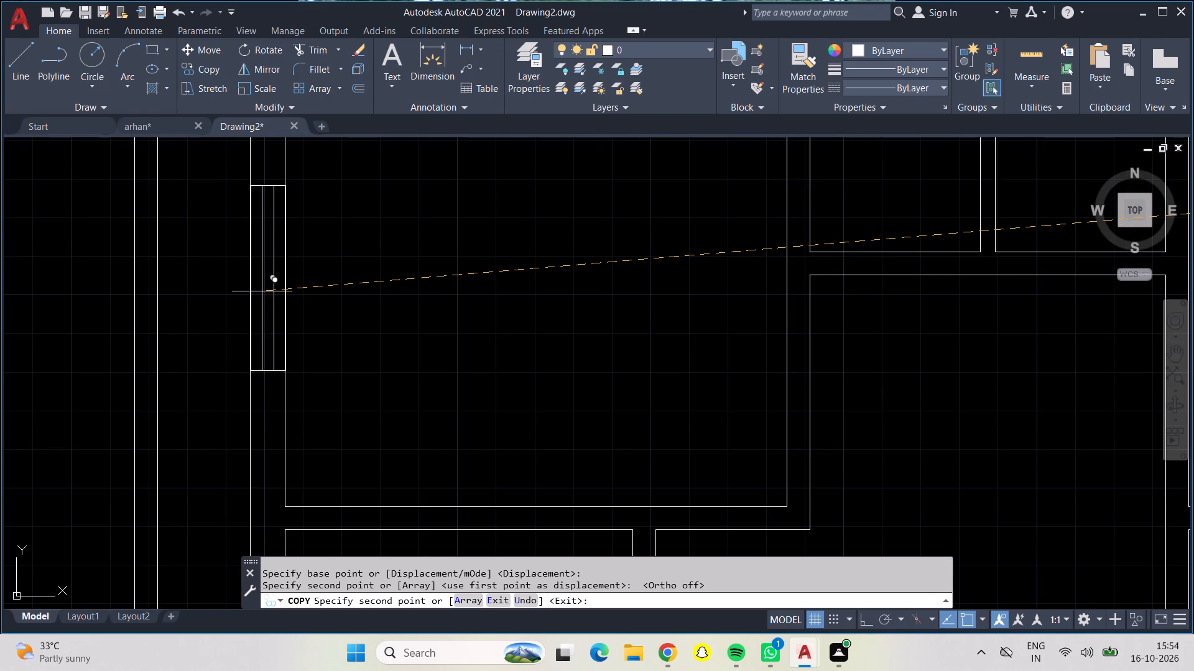
pyautogui.moveTo(262, 291); pyautogui.dragTo(262, 321, button='middle')
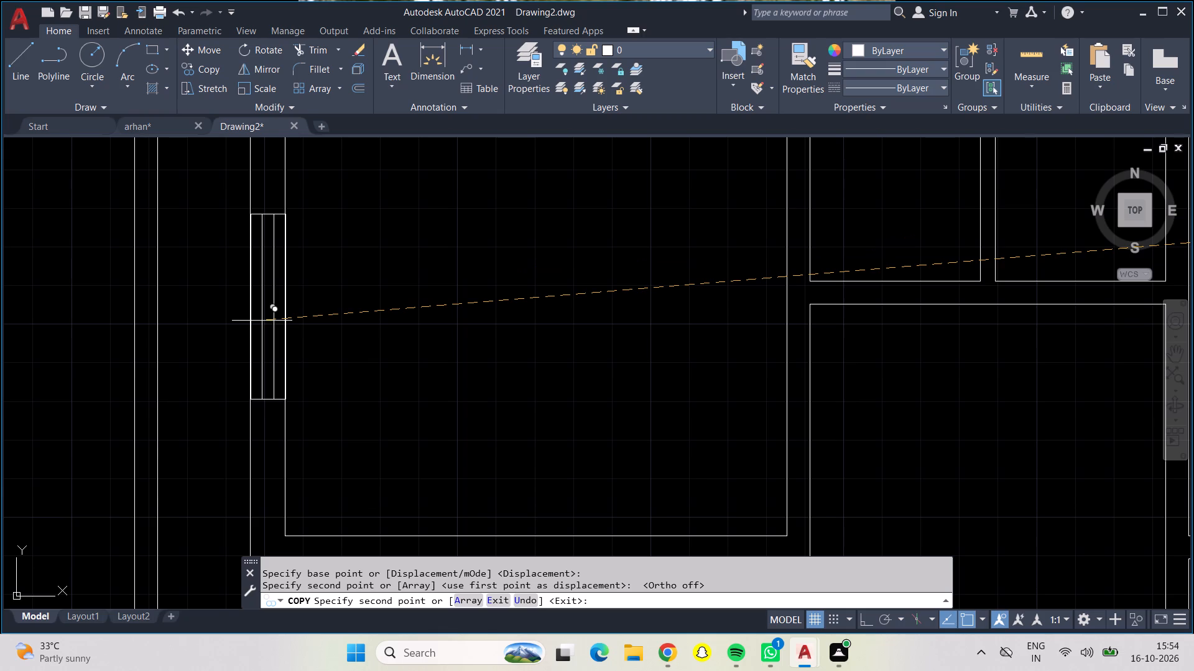
pyautogui.click(262, 321)
# Place another copy of the window symbol in the east wall of the right-hand room directly below the upper-right one.
pyautogui.scroll(-2, 293, 320)
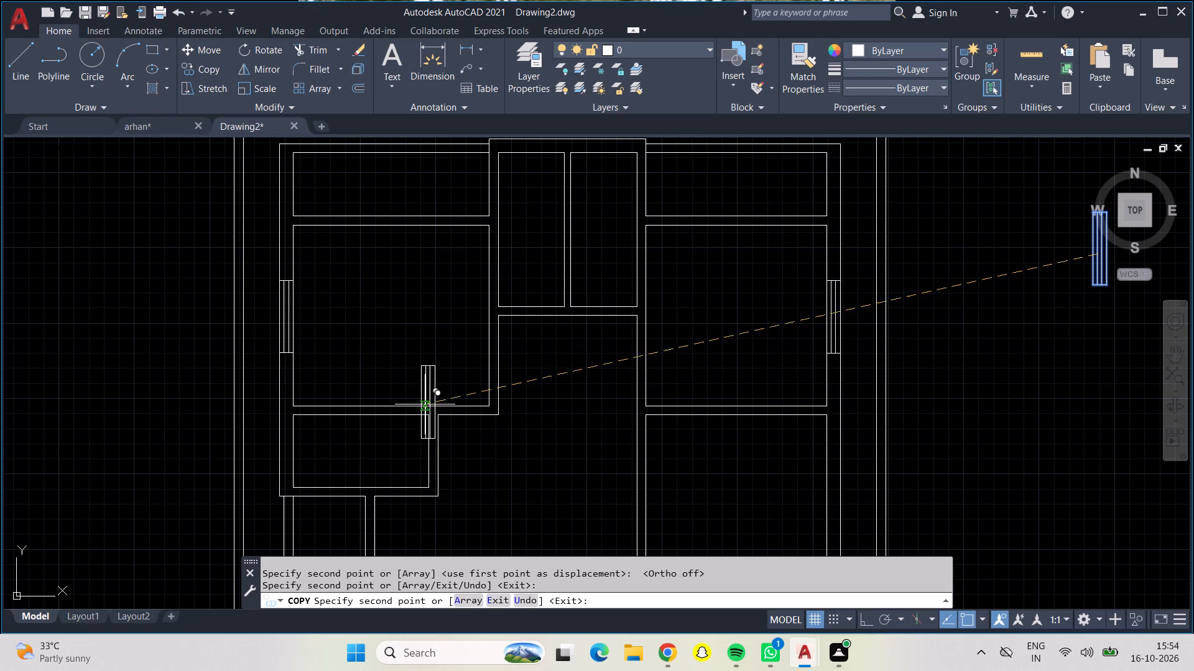
pyautogui.moveTo(381, 343); pyautogui.dragTo(397, 222, button='middle')
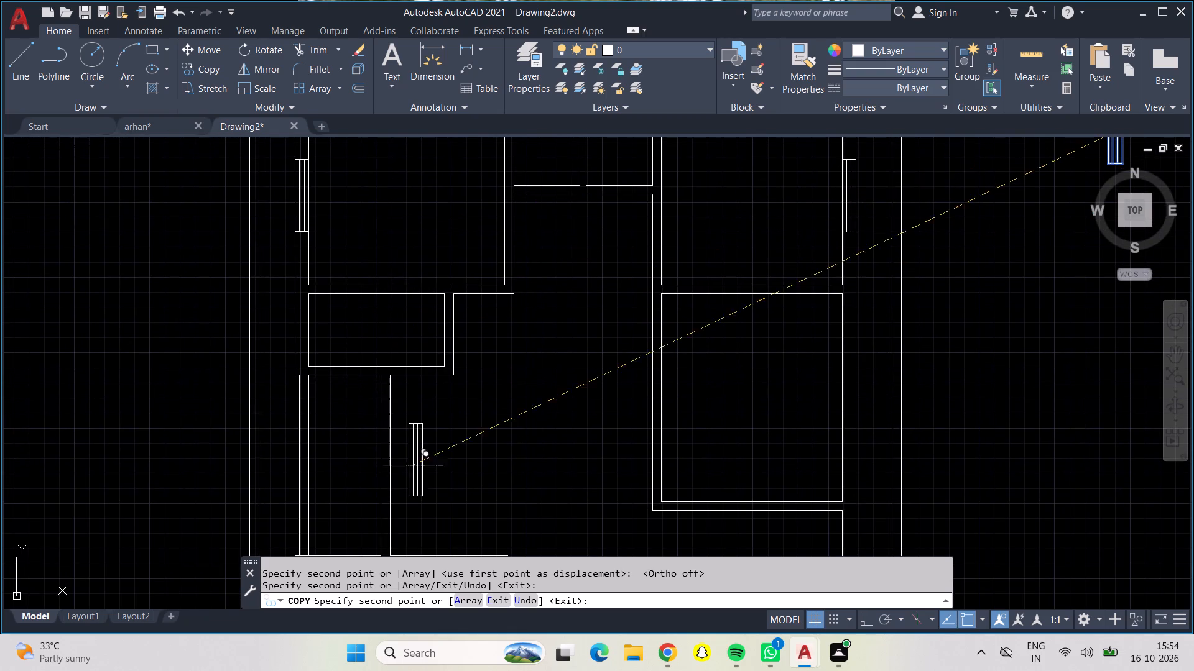
pyautogui.moveTo(447, 518); pyautogui.dragTo(432, 371, button='middle')
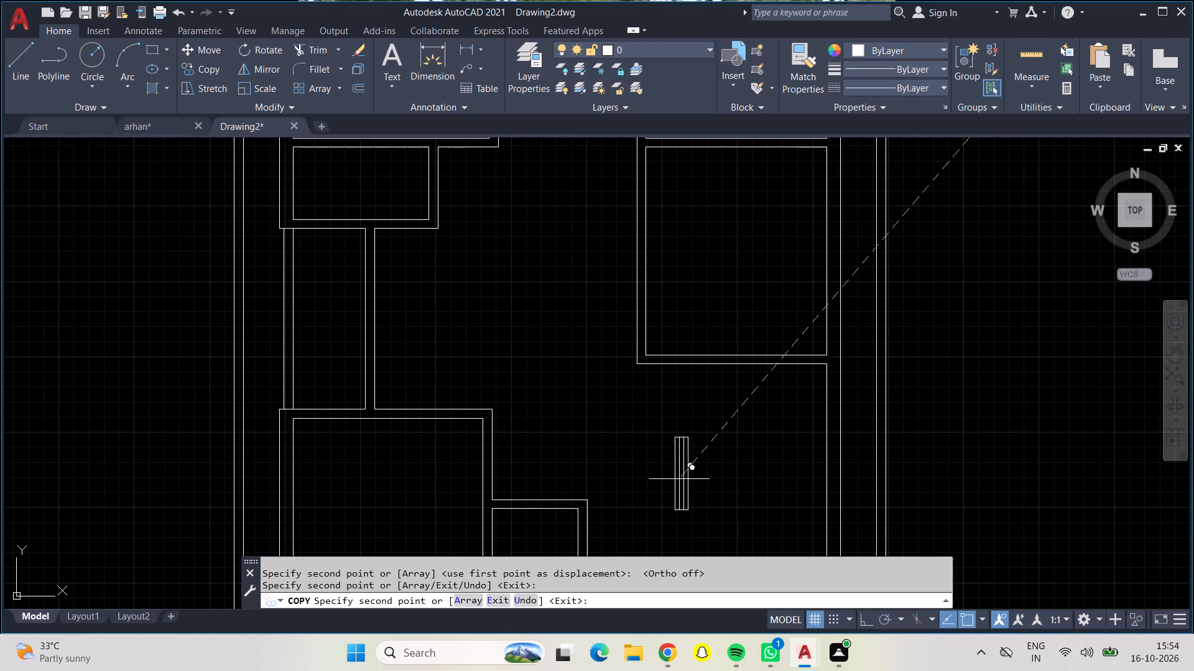
pyautogui.scroll(3, 829, 265)
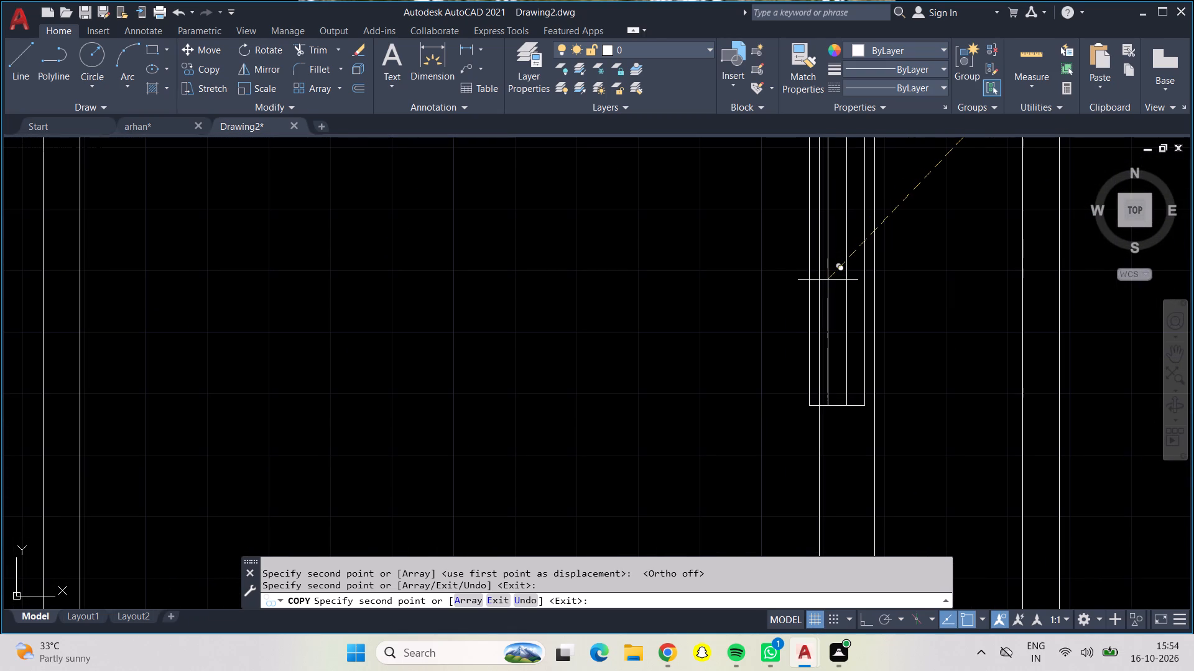
pyautogui.click(837, 280)
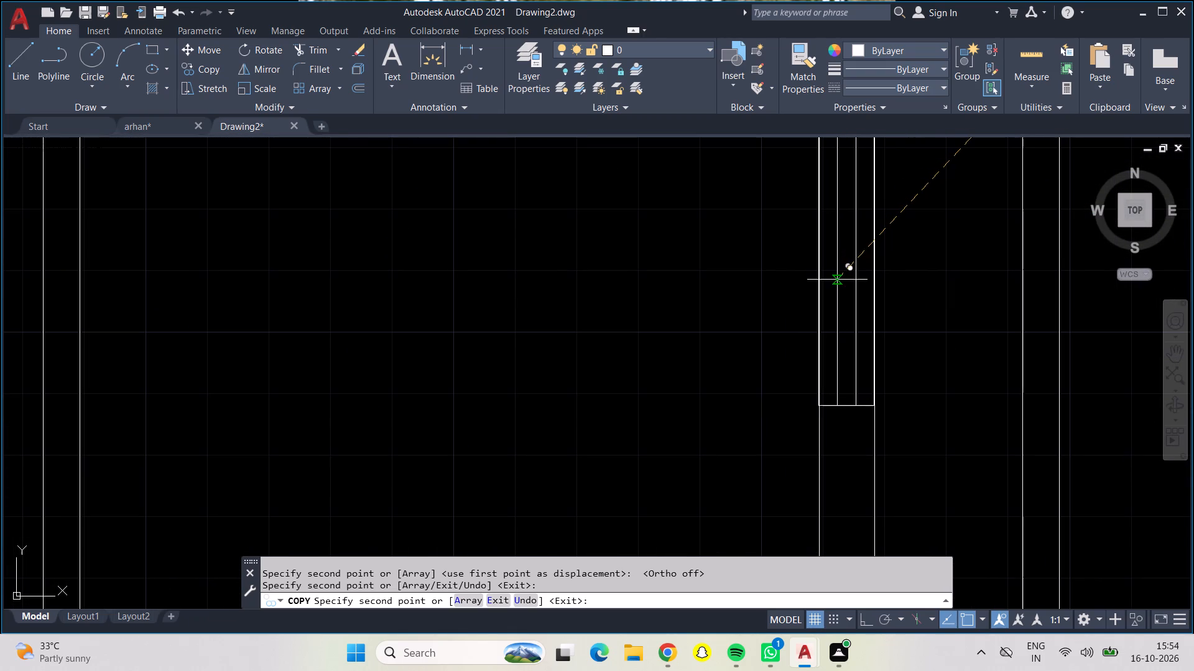
# Place another copy of the window symbol in the east wall of the large open room at the lower right.
pyautogui.scroll(-2, 834, 290)
pyautogui.moveTo(718, 358); pyautogui.dragTo(622, 111, button='middle')
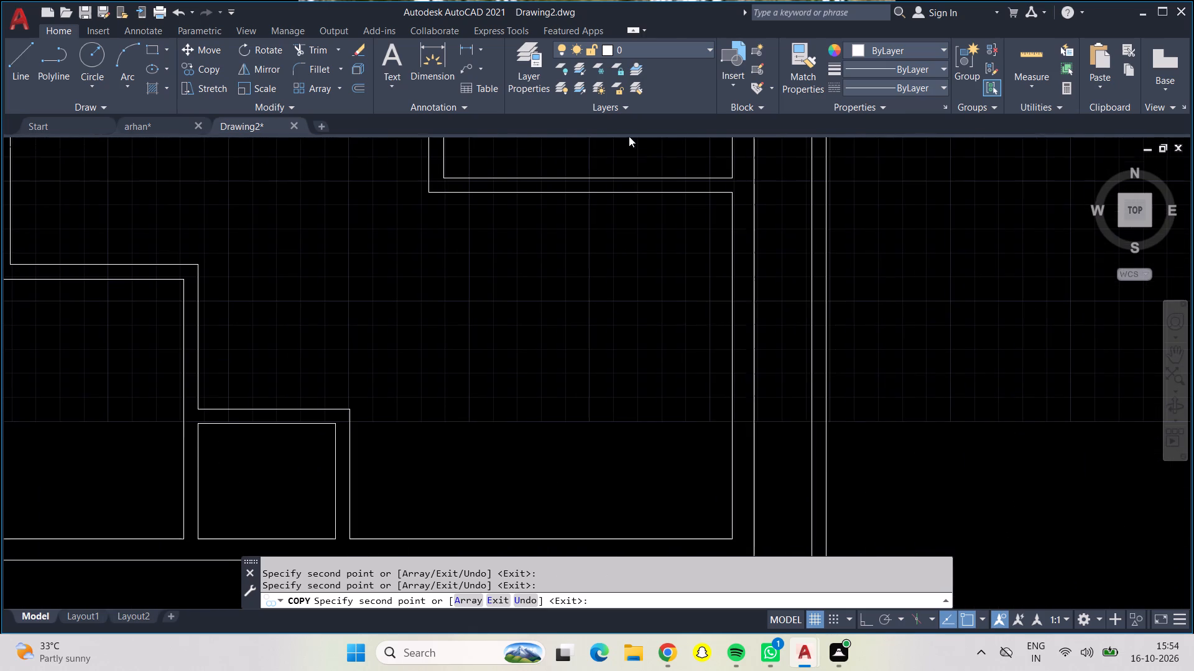
pyautogui.scroll(2, 738, 400)
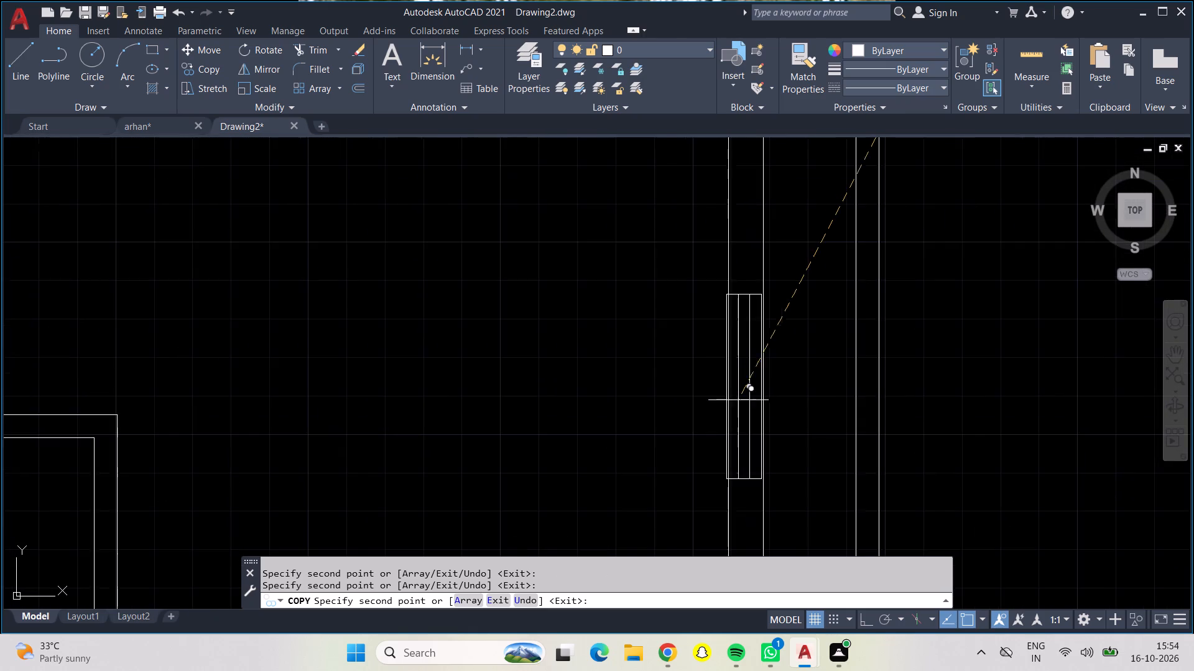
pyautogui.click(742, 398)
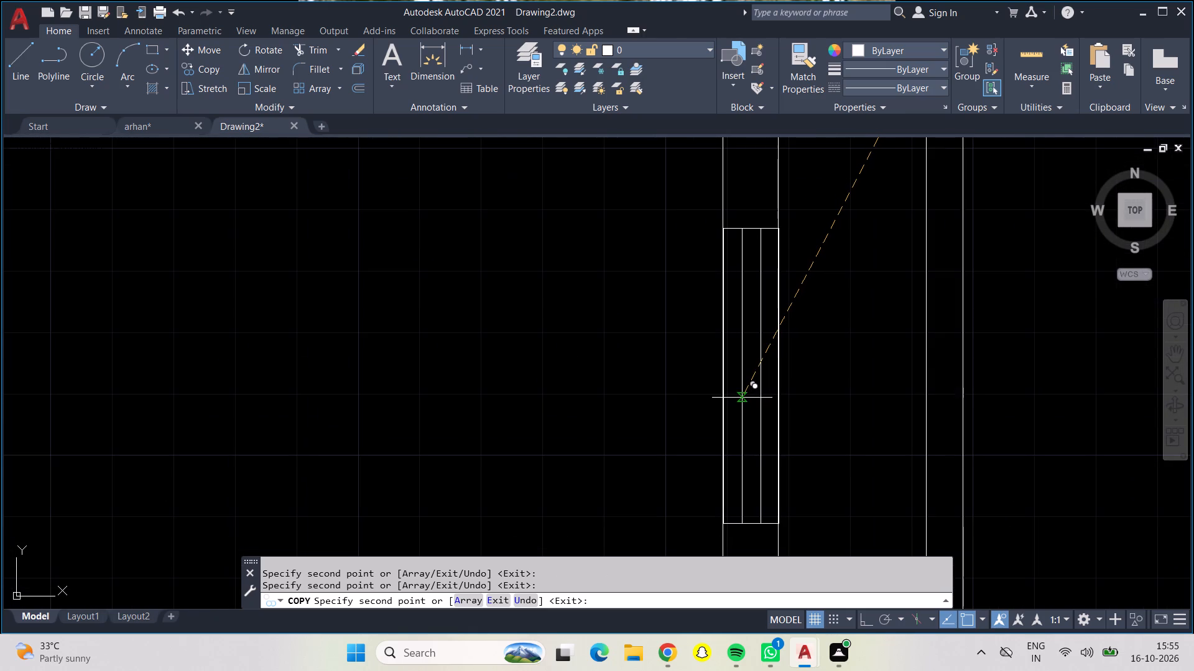
# Place another copy of the window symbol in the west wall of the lower-left room and finish copying.
pyautogui.scroll(-3, 741, 398)
pyautogui.moveTo(632, 390); pyautogui.dragTo(712, 332, button='middle')
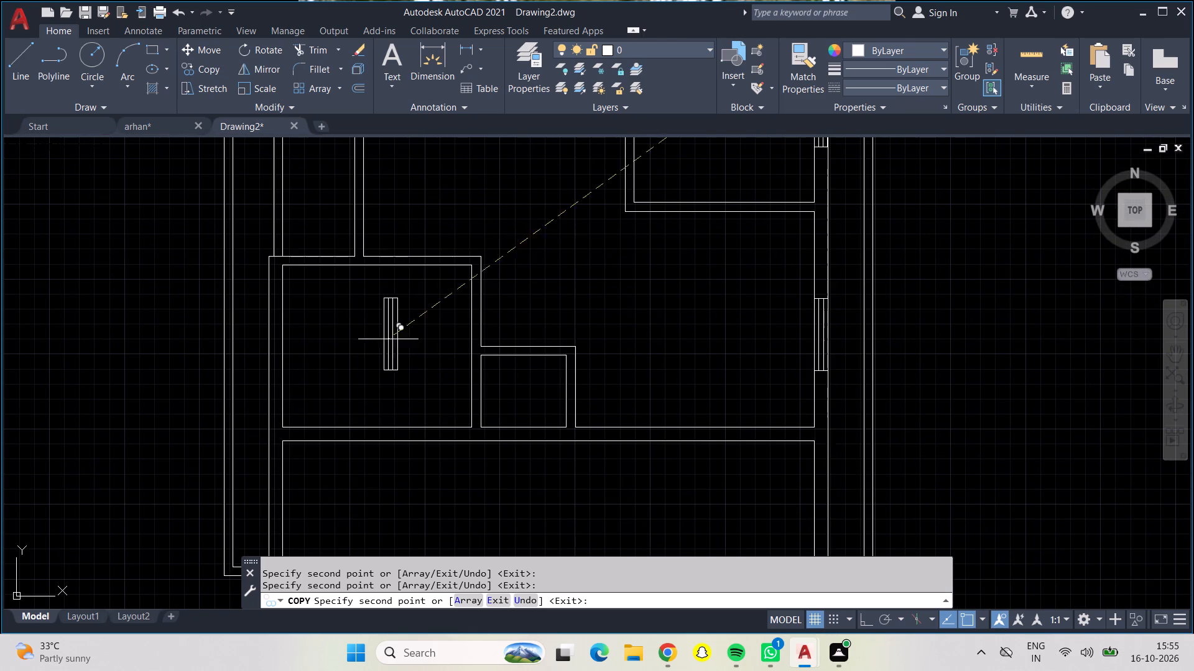
pyautogui.scroll(4, 278, 354)
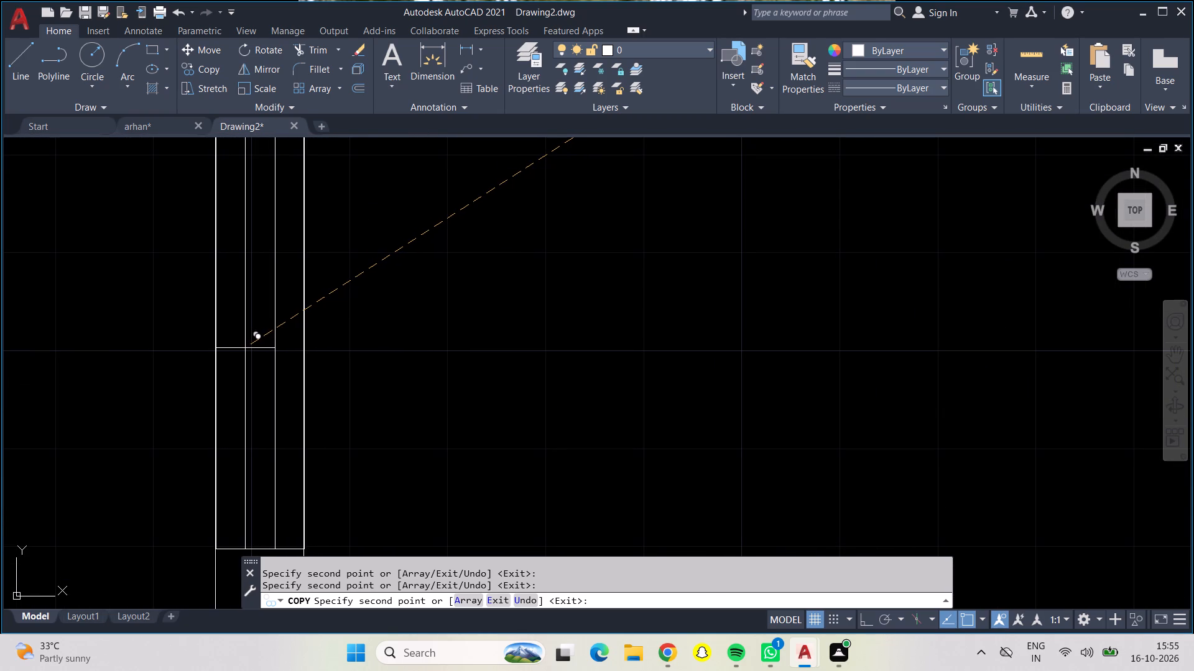
pyautogui.click(245, 348)
pyautogui.scroll(-3, 266, 356)
pyautogui.scroll(-1, 394, 372)
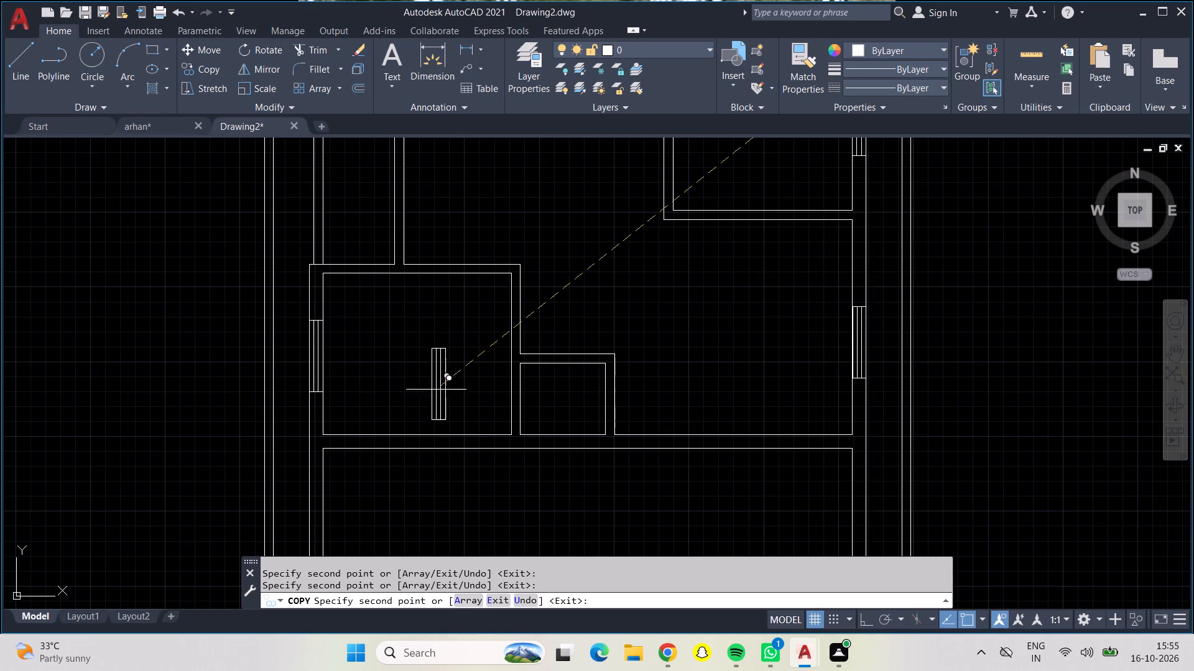
pyautogui.scroll(-1, 437, 390)
pyautogui.moveTo(510, 289); pyautogui.dragTo(524, 460, button='middle')
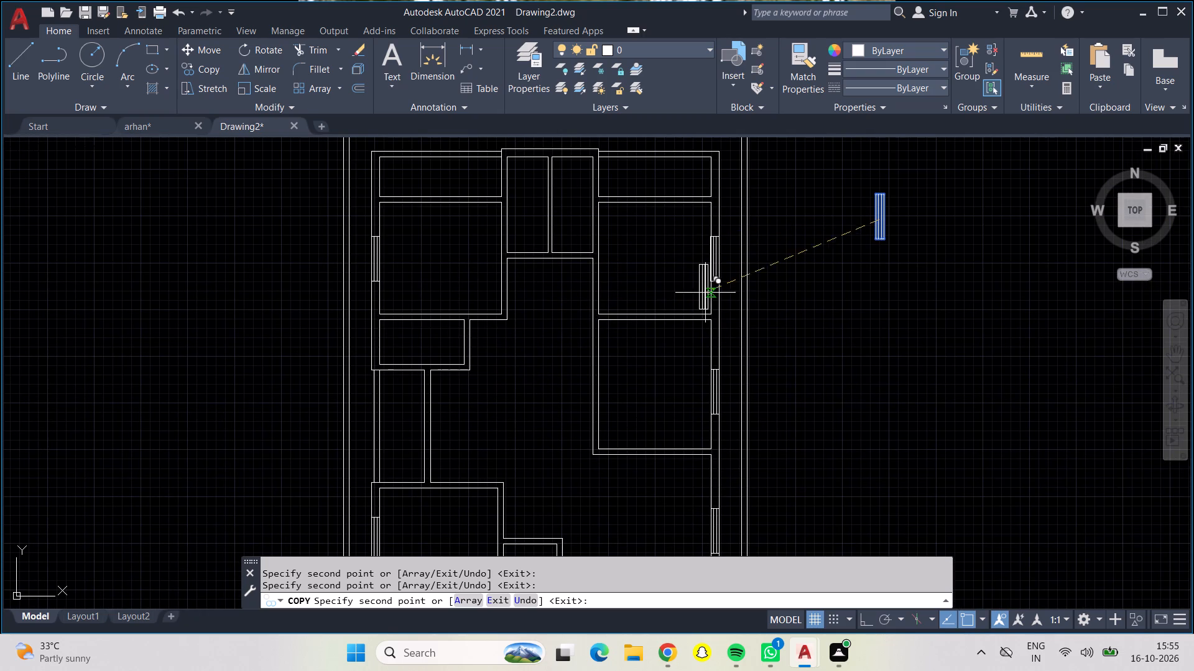
pyautogui.moveTo(641, 523); pyautogui.dragTo(619, 403, button='middle')
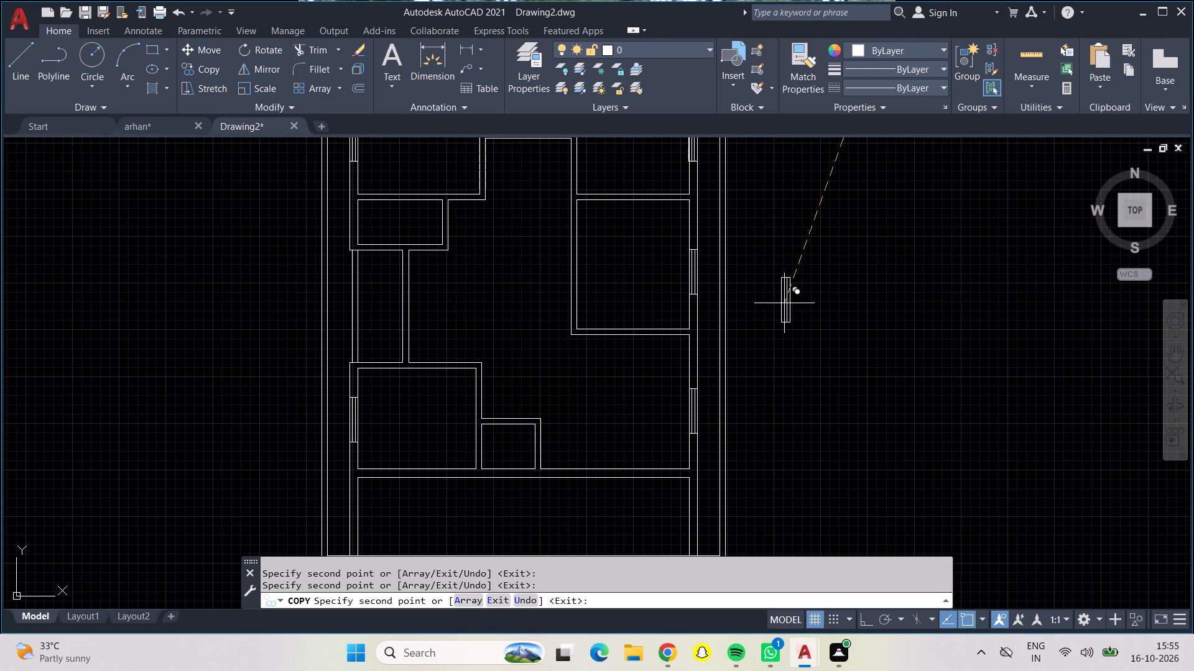
pyautogui.press('Return')
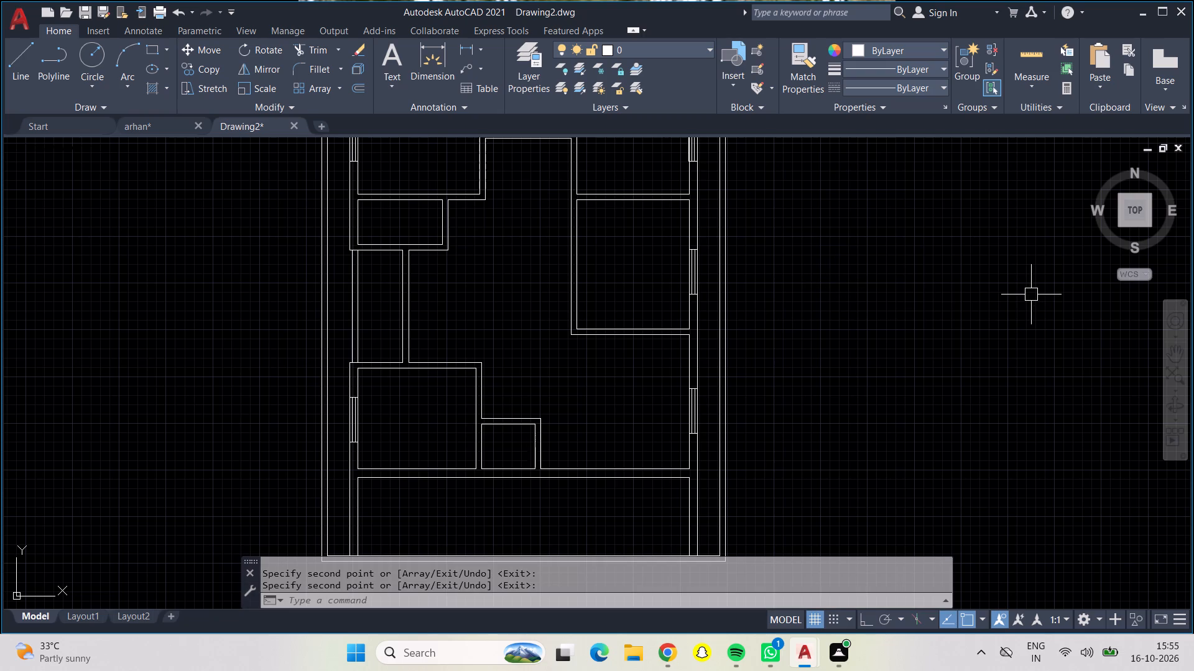
# Rotate the loose window symbol beside the plan by a quarter turn so it lies horizontally, with Ortho on.
pyautogui.moveTo(938, 298); pyautogui.dragTo(938, 298, button='middle')
pyautogui.moveTo(938, 298); pyautogui.dragTo(948, 447, button='middle')
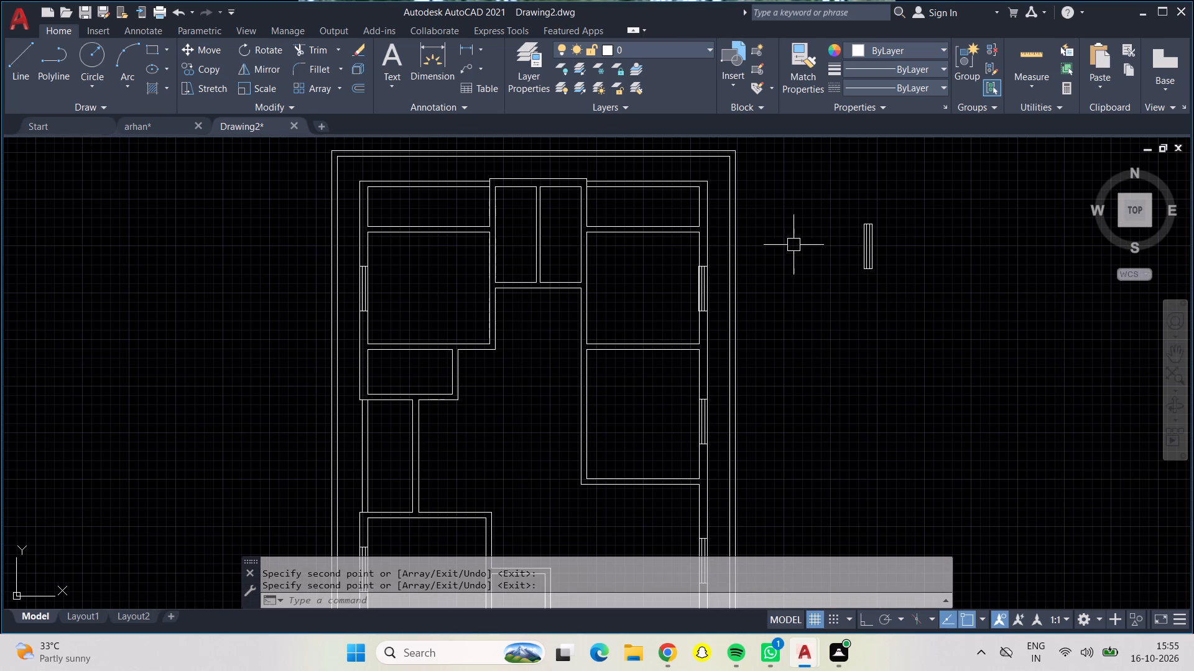
pyautogui.moveTo(820, 211); pyautogui.dragTo(838, 210)
pyautogui.click(990, 340)
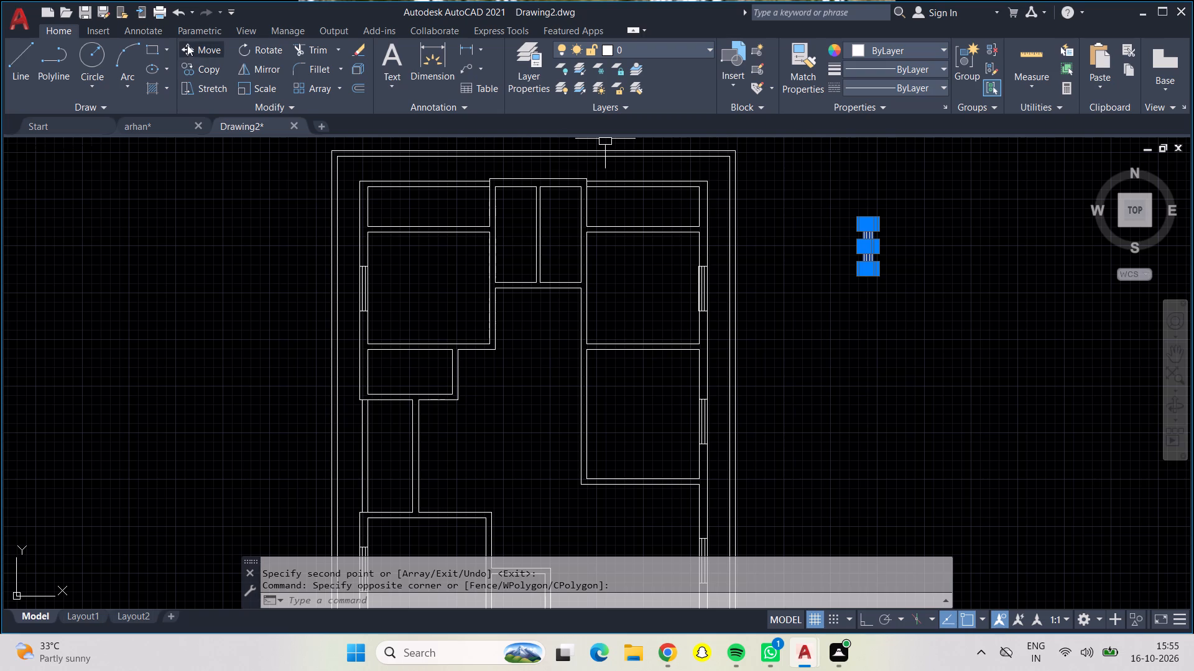
pyautogui.press('F8')
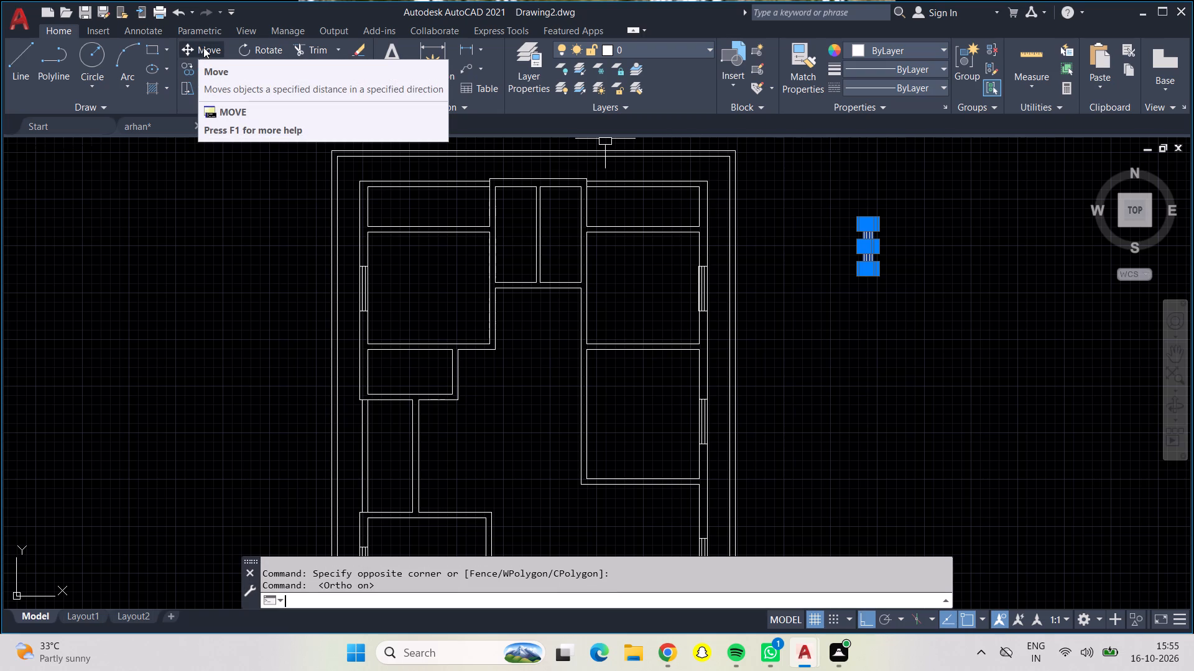
pyautogui.click(255, 46)
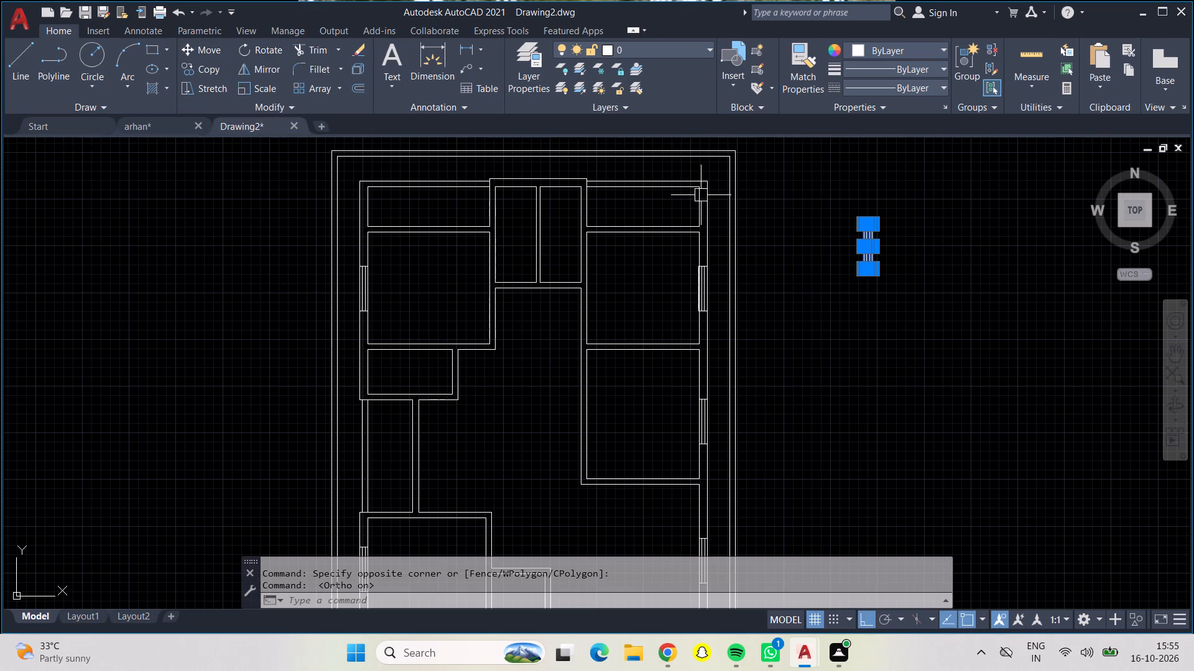
pyautogui.click(263, 44)
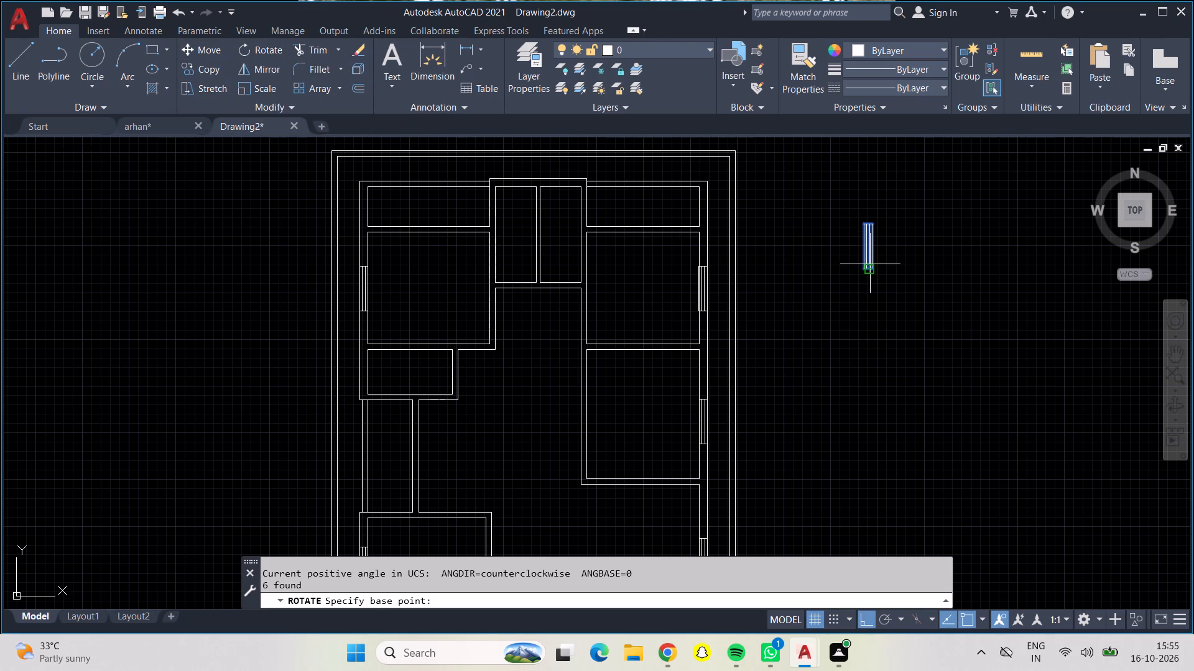
pyautogui.click(870, 263)
pyautogui.click(807, 362)
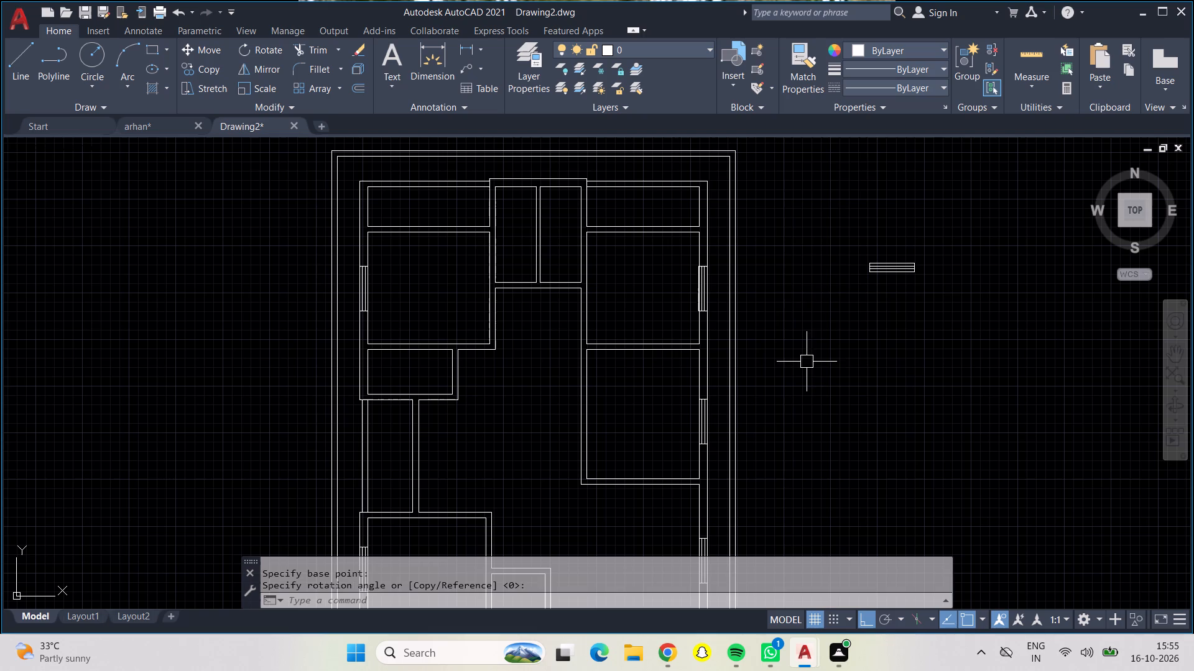
# Copy the horizontal window symbol into the south wall of the lower-left room, turning Ortho off for free placement.
pyautogui.click(836, 232)
pyautogui.click(920, 303)
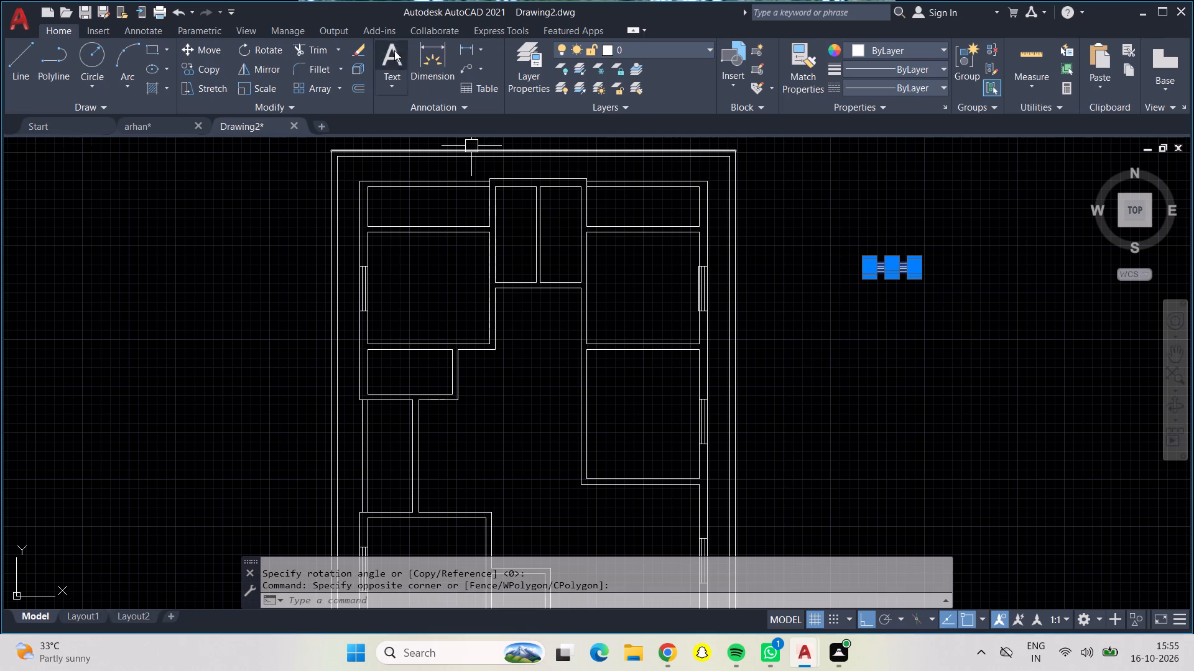
pyautogui.click(200, 70)
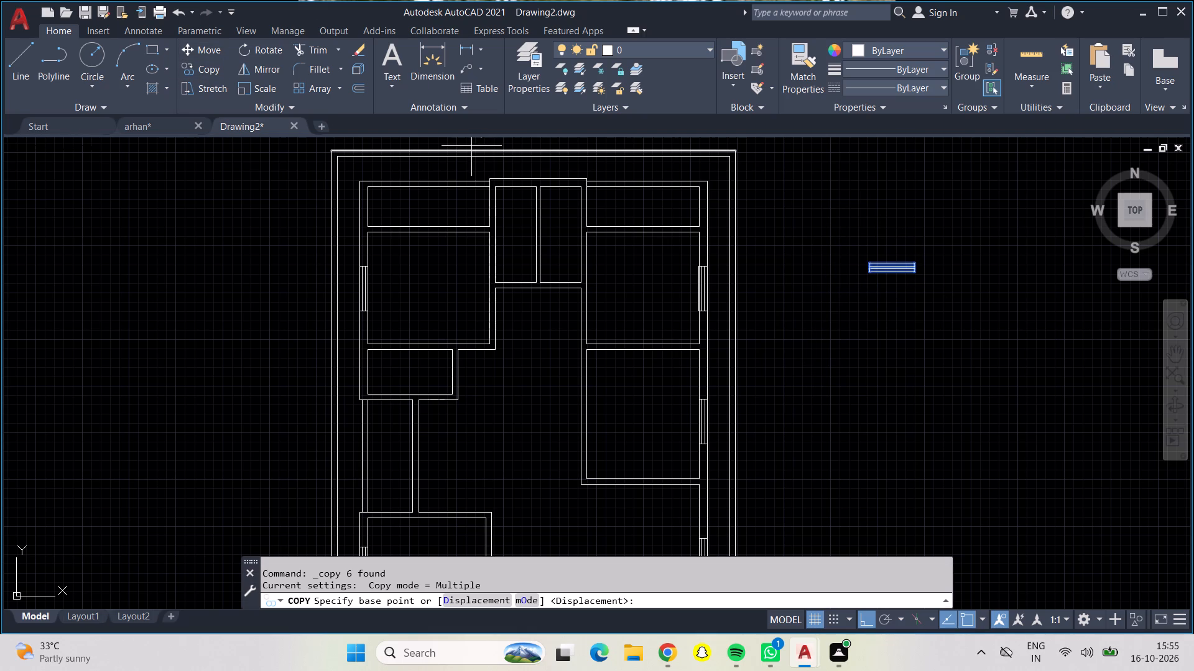
pyautogui.click(879, 263)
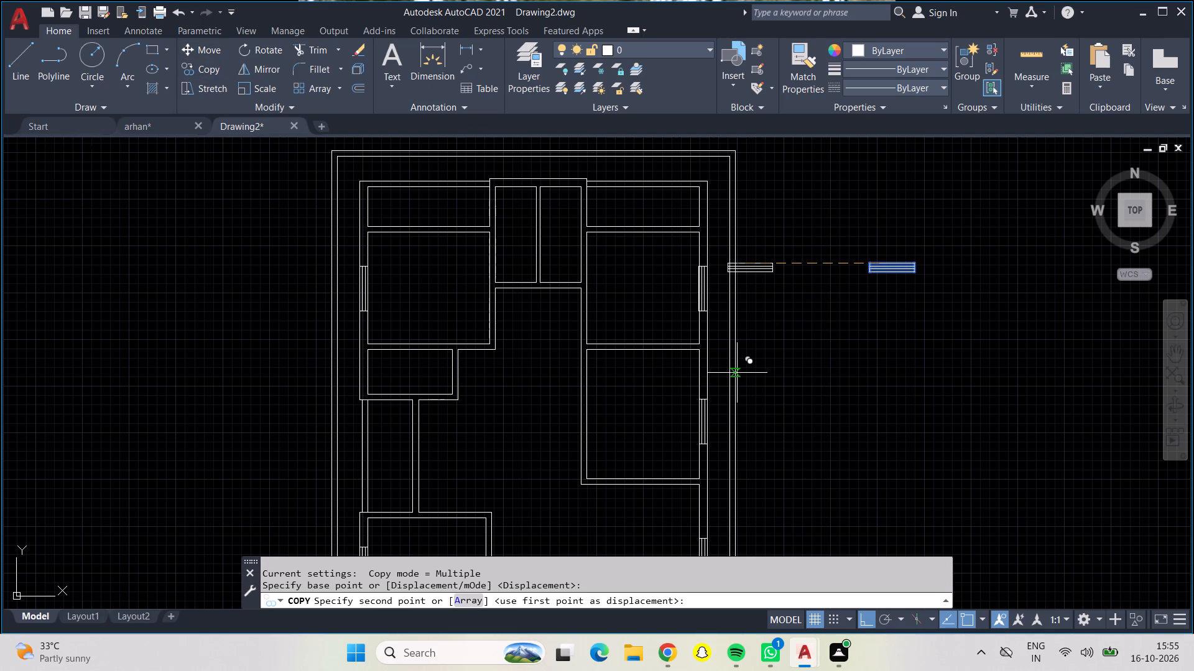
pyautogui.press('F8')
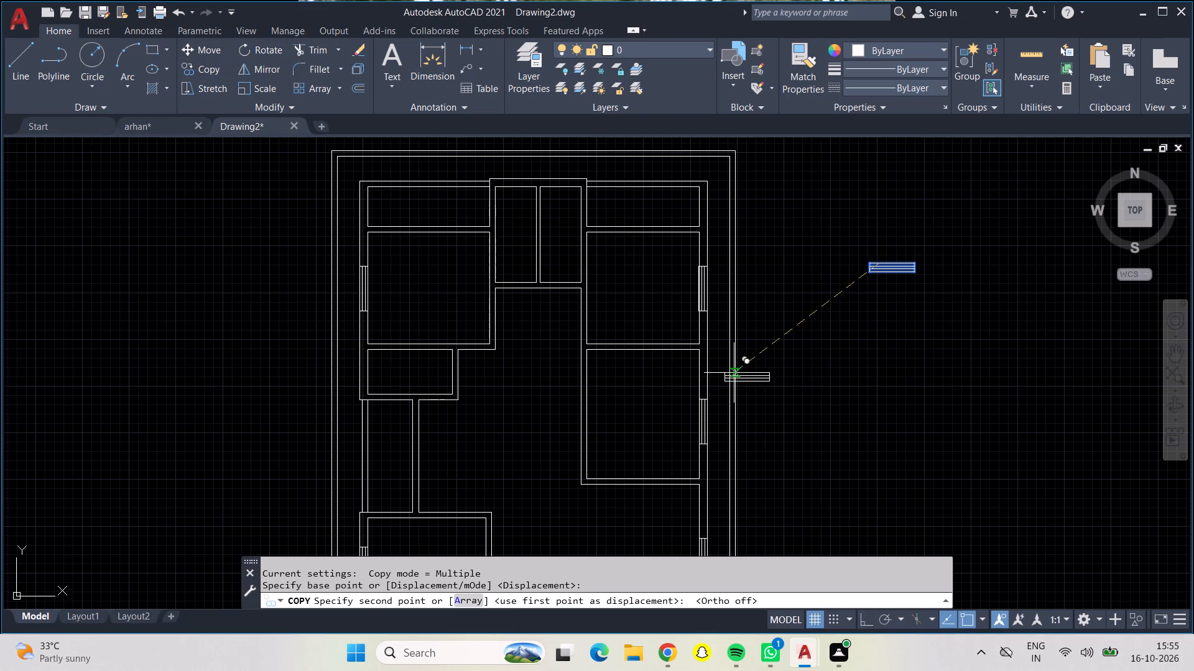
pyautogui.moveTo(541, 462); pyautogui.dragTo(553, 258, button='middle')
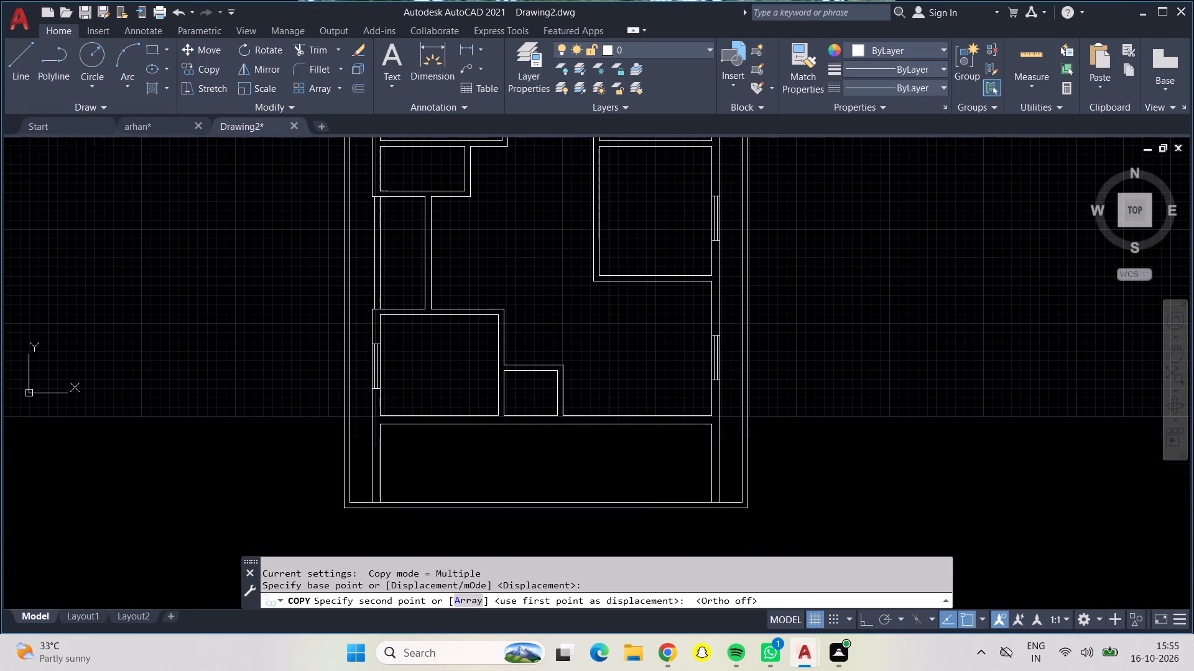
pyautogui.scroll(3, 431, 405)
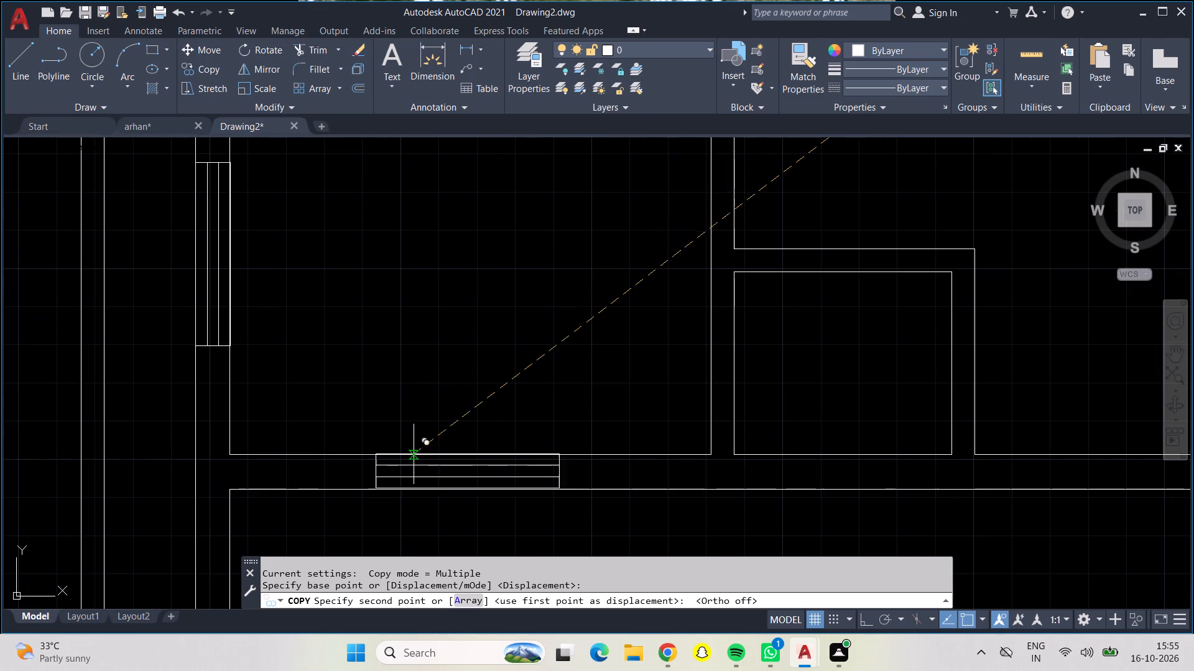
pyautogui.scroll(2, 415, 456)
pyautogui.click(415, 456)
# Look over the plan's remaining walls, especially around the upper rooms, for further window positions and end the copying.
pyautogui.scroll(-3, 415, 456)
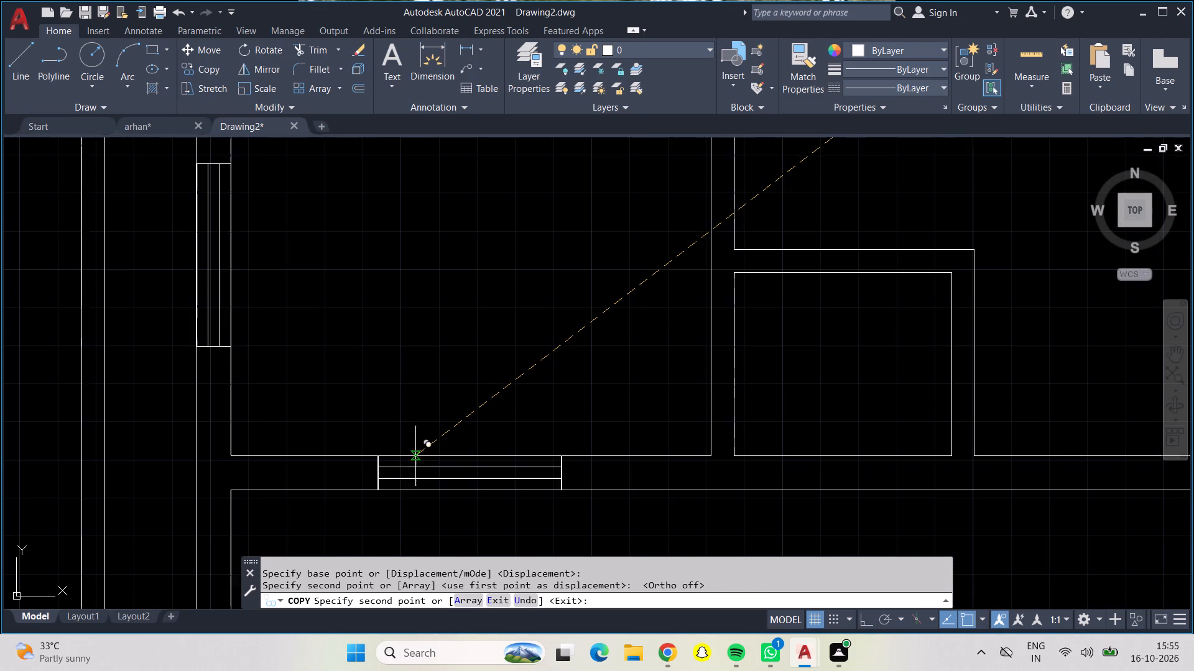
pyautogui.scroll(-3, 479, 451)
pyautogui.scroll(1, 608, 421)
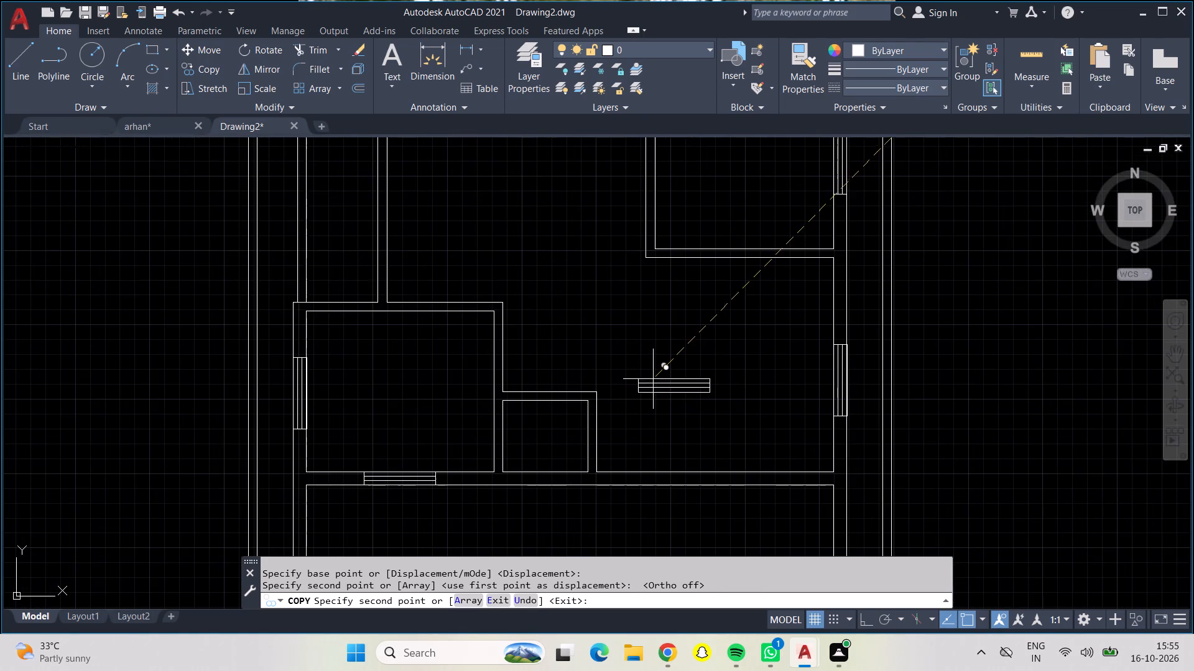
pyautogui.scroll(-2, 653, 379)
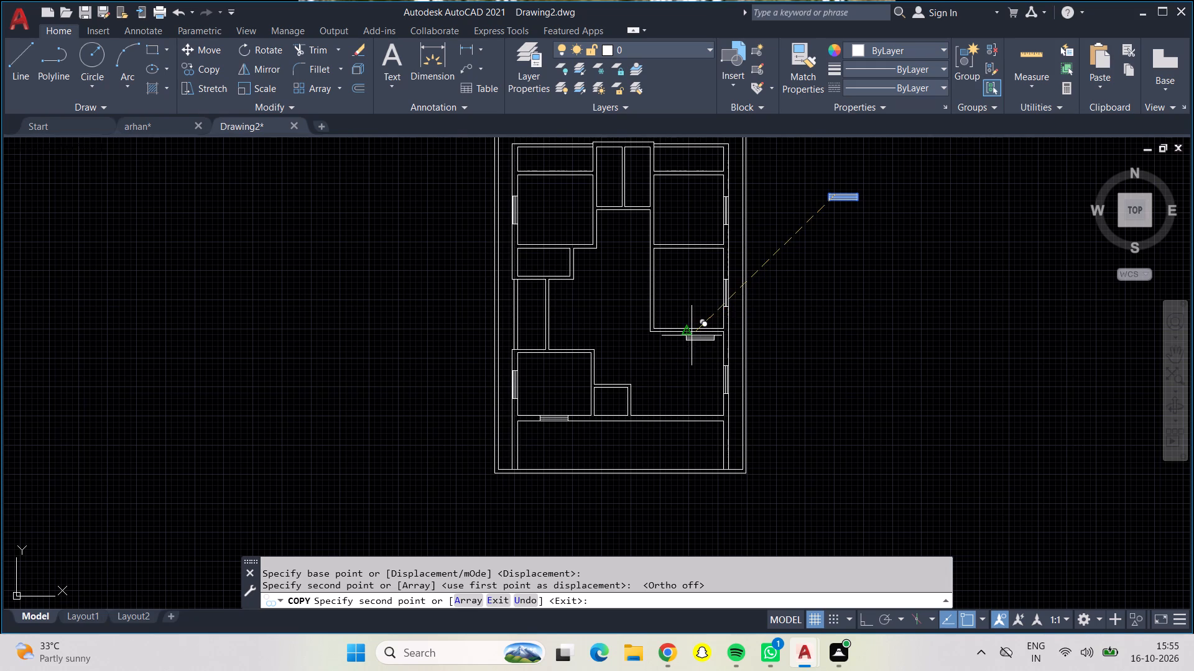
pyautogui.scroll(-1, 680, 169)
pyautogui.scroll(1, 680, 169)
pyautogui.scroll(-1, 680, 169)
pyautogui.scroll(1, 680, 169)
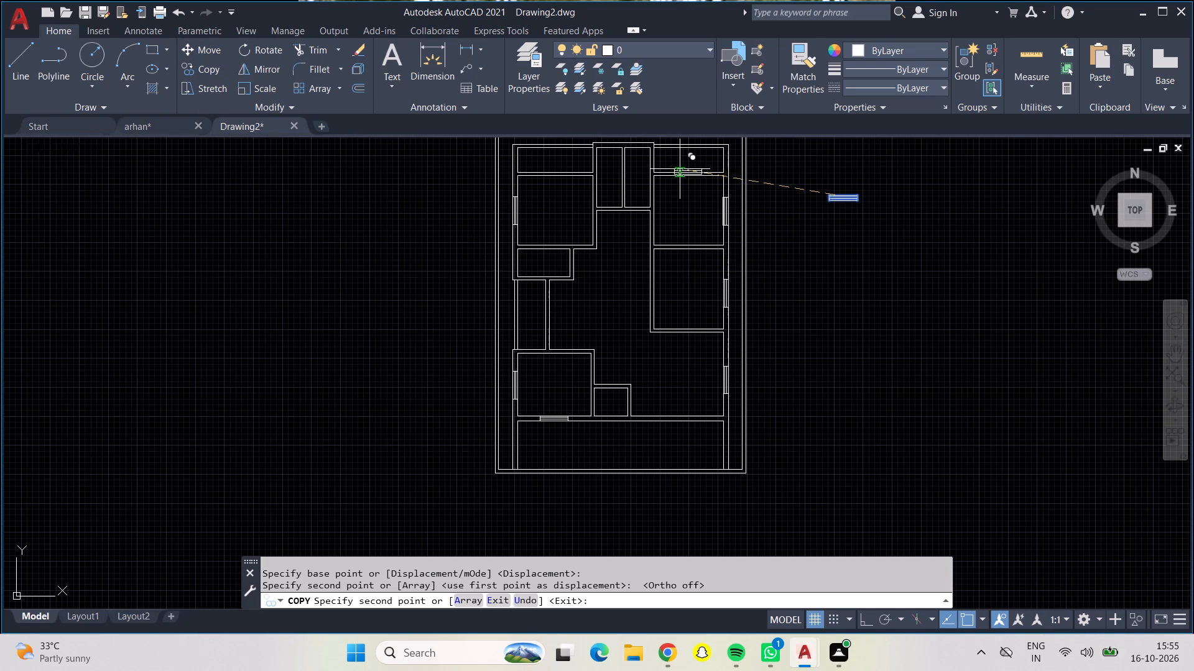
pyautogui.scroll(5, 681, 172)
pyautogui.scroll(-3, 685, 173)
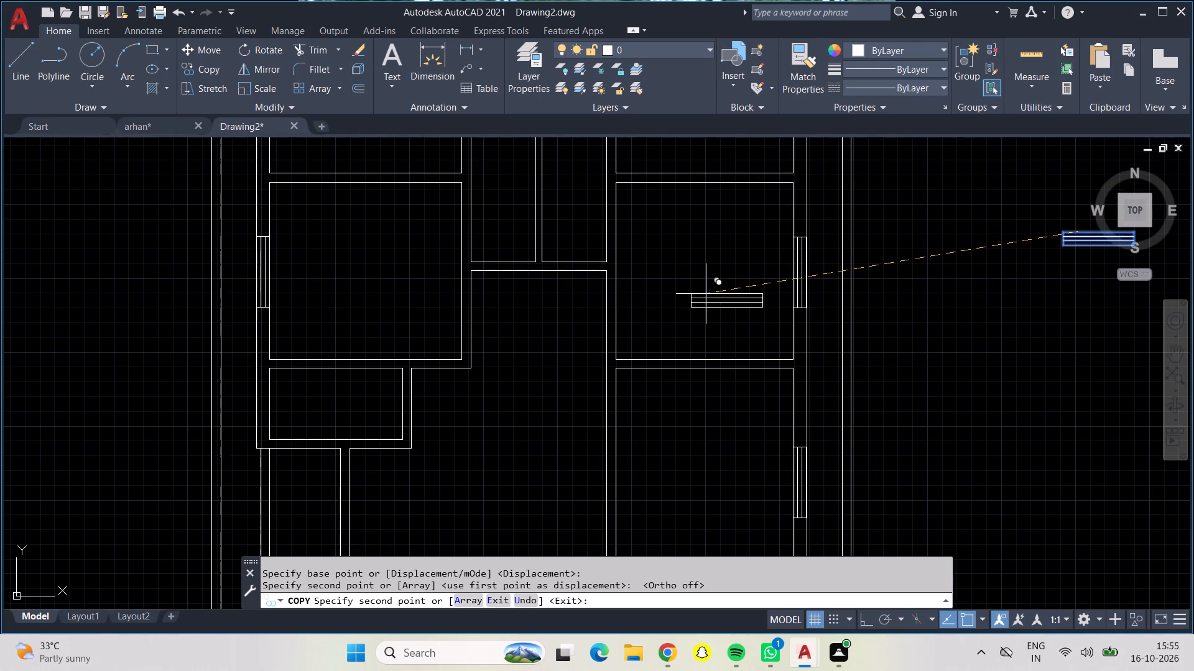
pyautogui.moveTo(713, 286); pyautogui.dragTo(734, 408, button='middle')
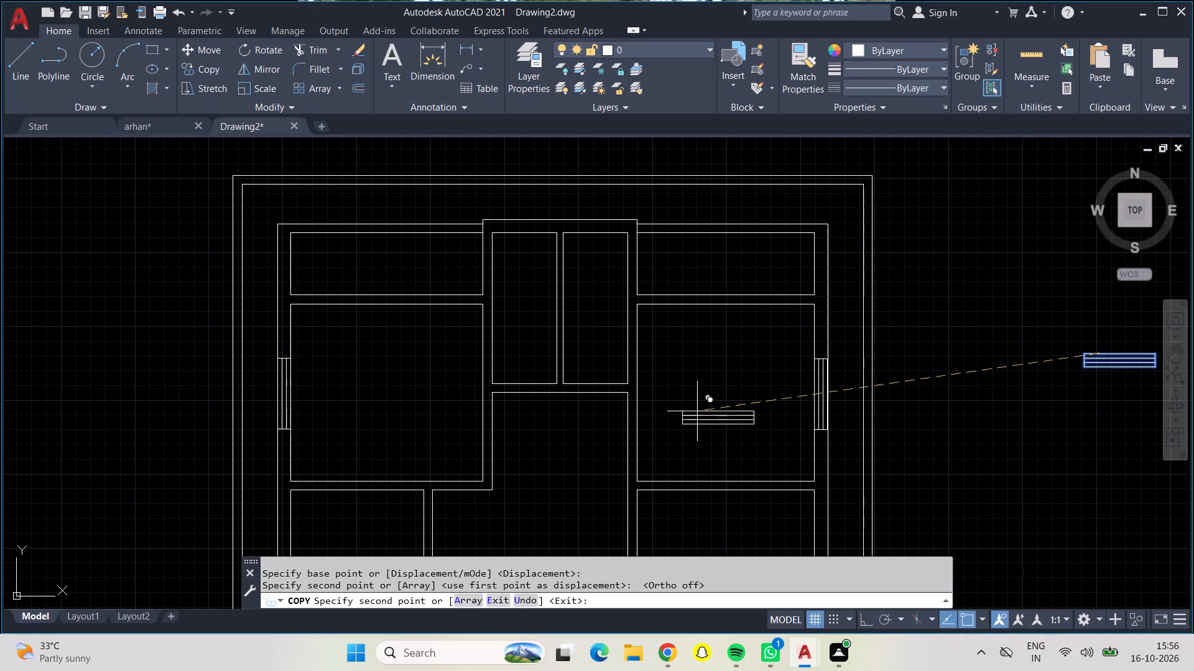
pyautogui.scroll(1, 677, 398)
pyautogui.scroll(-1, 631, 378)
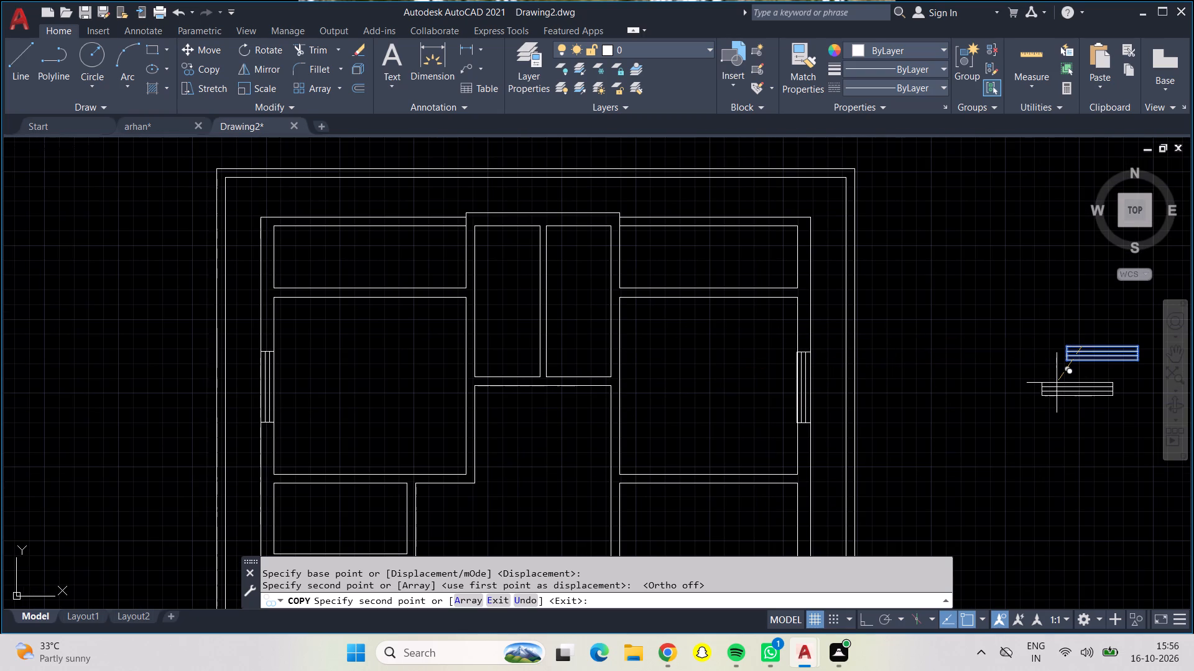
pyautogui.scroll(-2, 1051, 382)
pyautogui.scroll(1, 1022, 382)
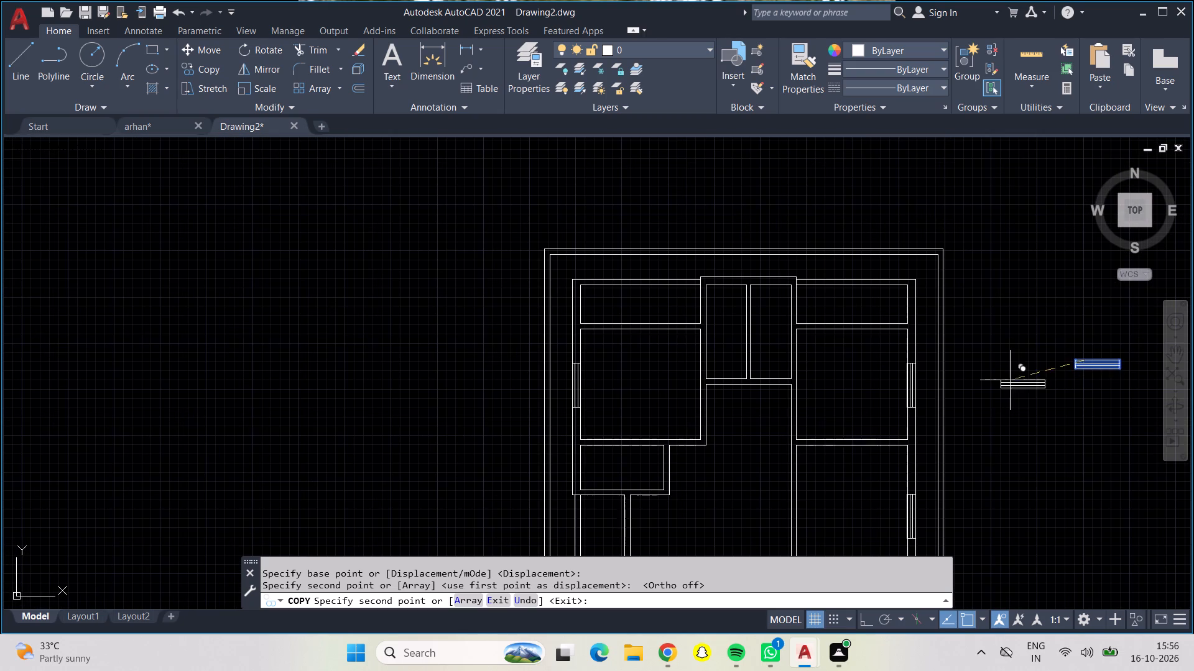
pyautogui.press('Escape')
# Offset the west end line of the loose horizontal window symbol 2' inward.
pyautogui.scroll(-1, 1060, 376)
pyautogui.moveTo(1012, 388); pyautogui.dragTo(835, 401, button='middle')
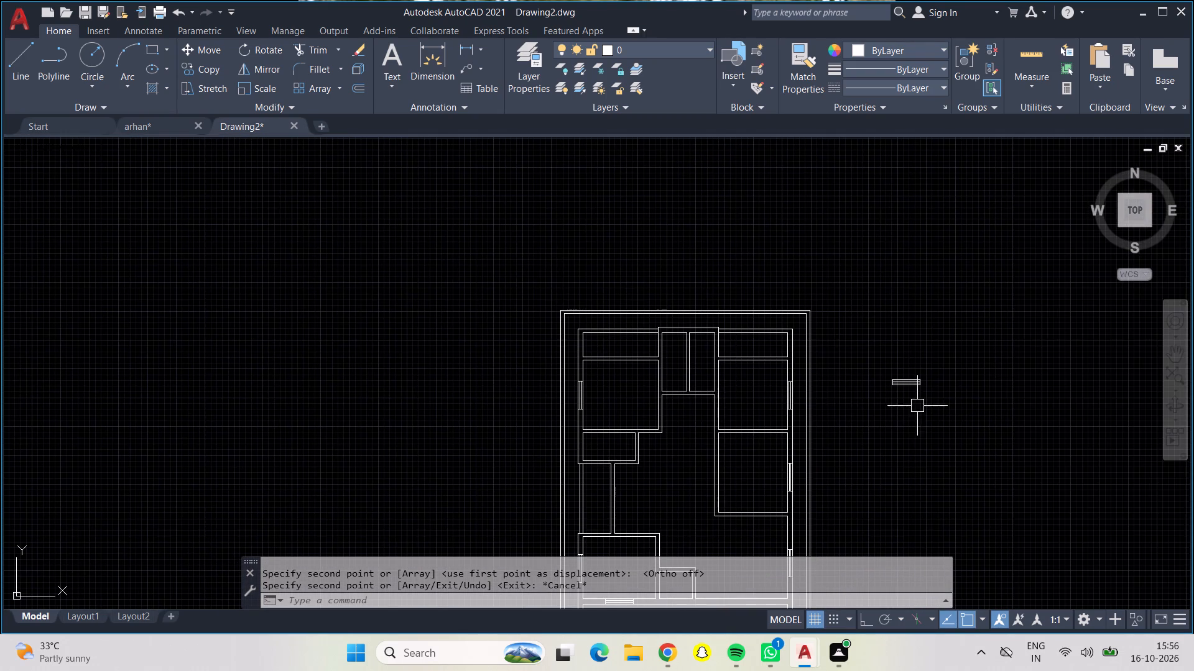
pyautogui.scroll(6, 910, 381)
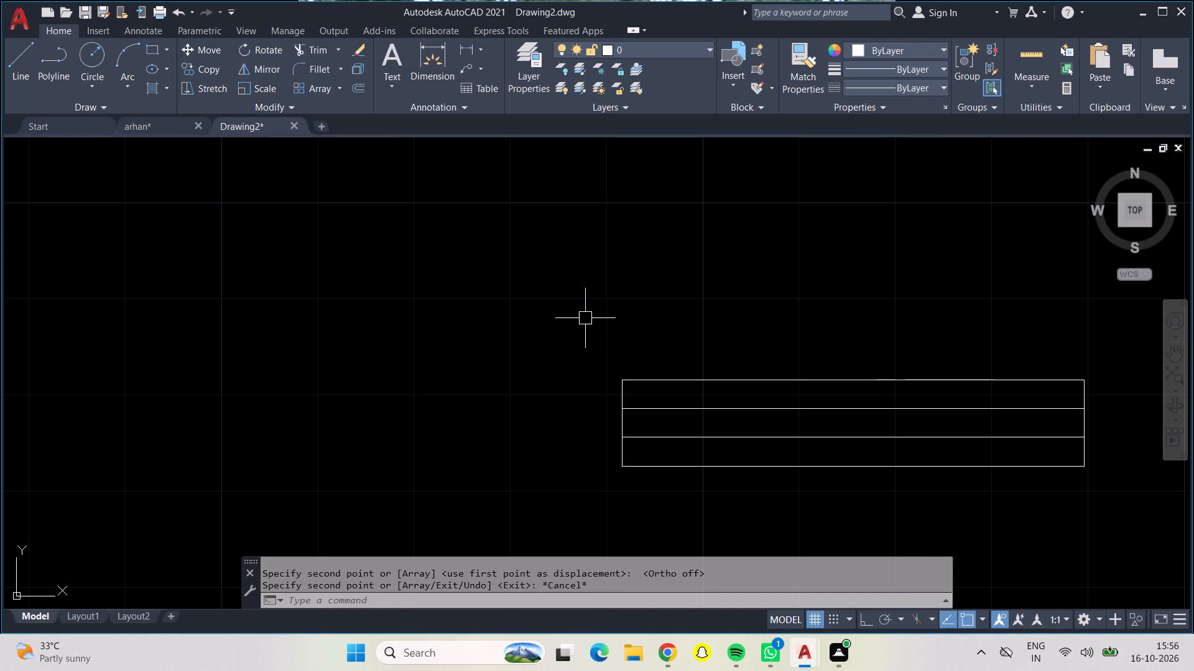
pyautogui.press('o')
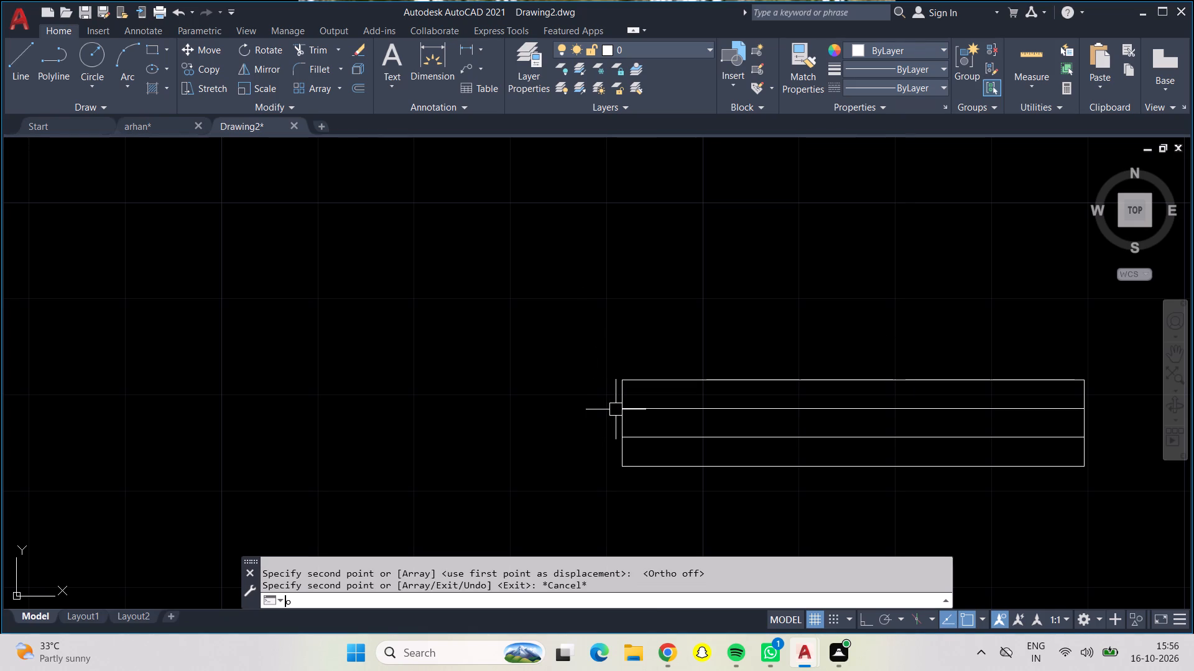
pyautogui.press('Return')
pyautogui.write("2'")
pyautogui.press('Return')
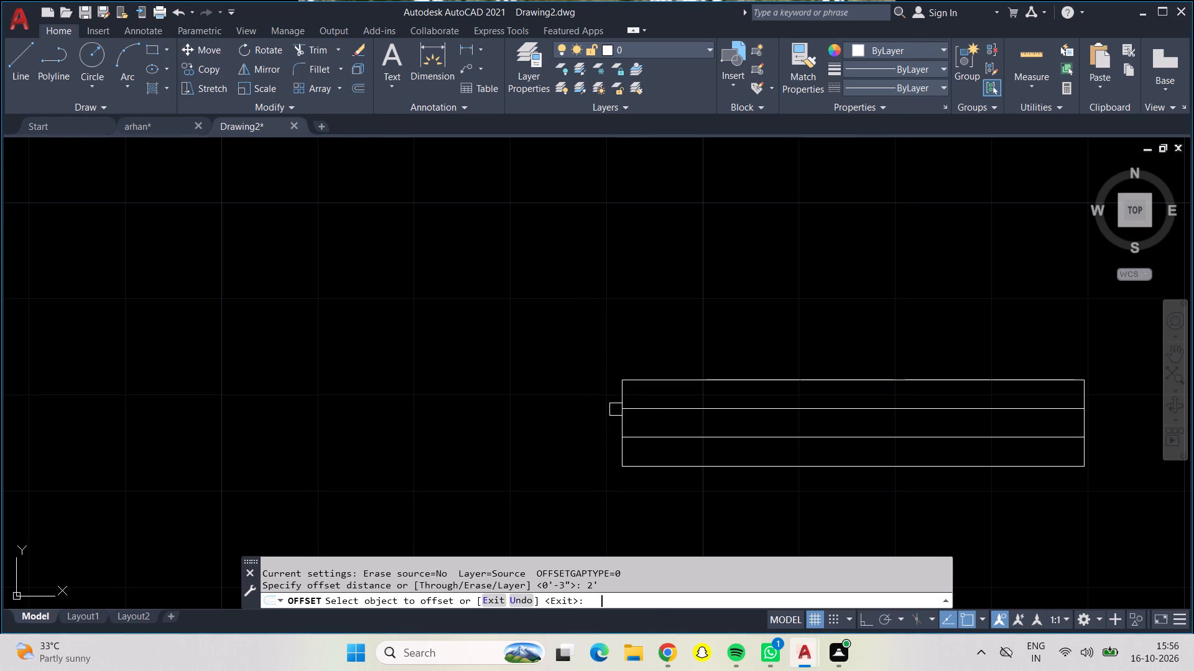
pyautogui.click(626, 394)
pyautogui.click(767, 395)
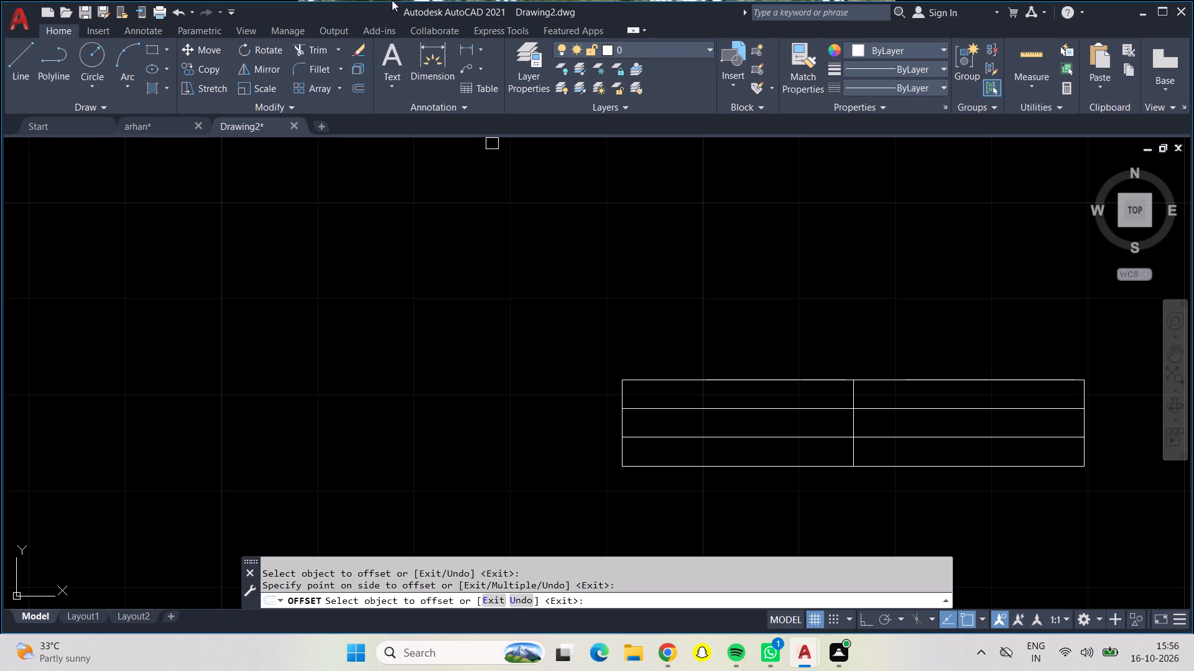
# Trim away the part of the loose window symbol east of the new 2' line, leaving a 2' window.
pyautogui.click(327, 48)
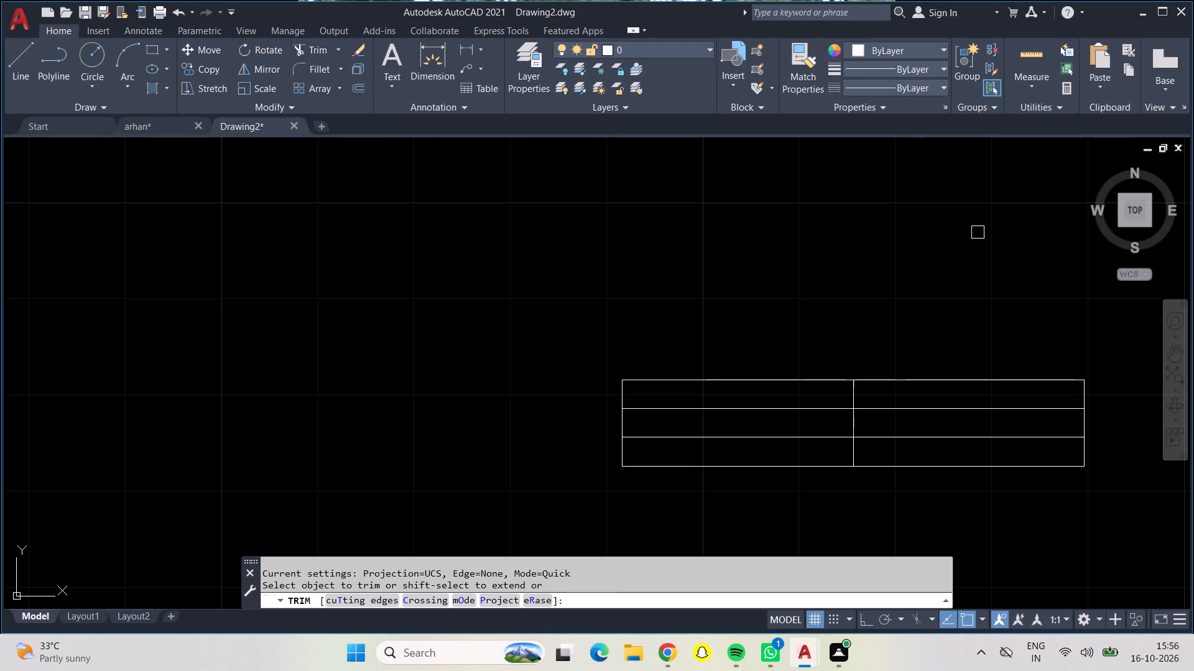
pyautogui.moveTo(975, 262); pyautogui.dragTo(1118, 409)
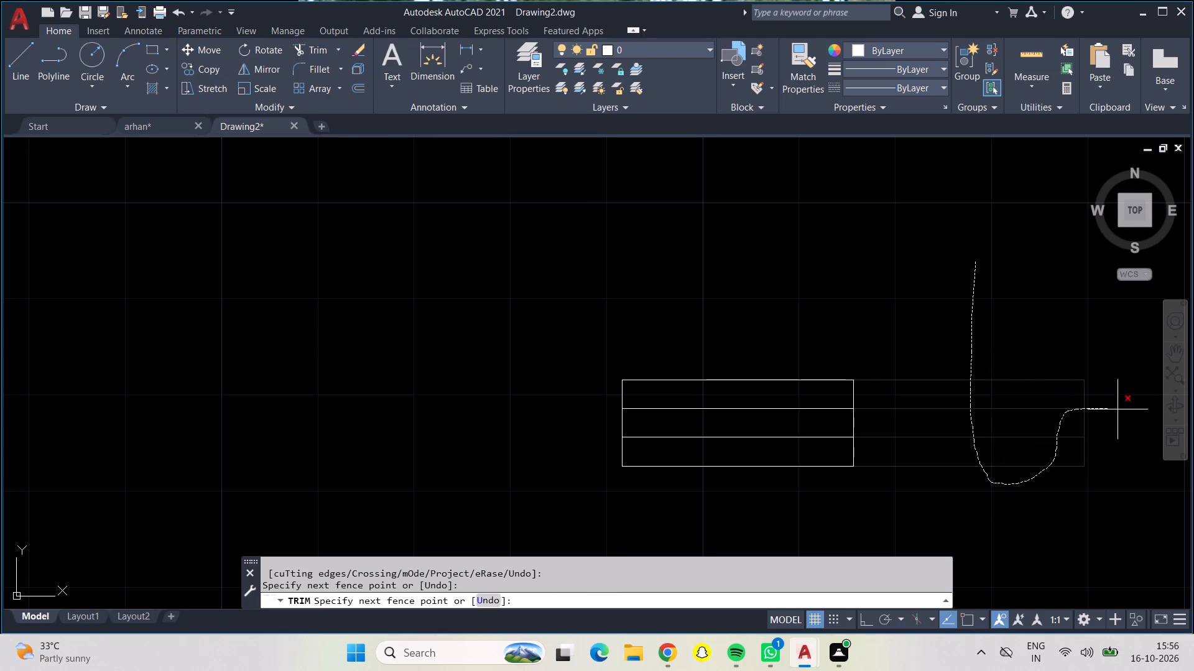
pyautogui.moveTo(1118, 409); pyautogui.dragTo(1117, 410)
pyautogui.press('Return')
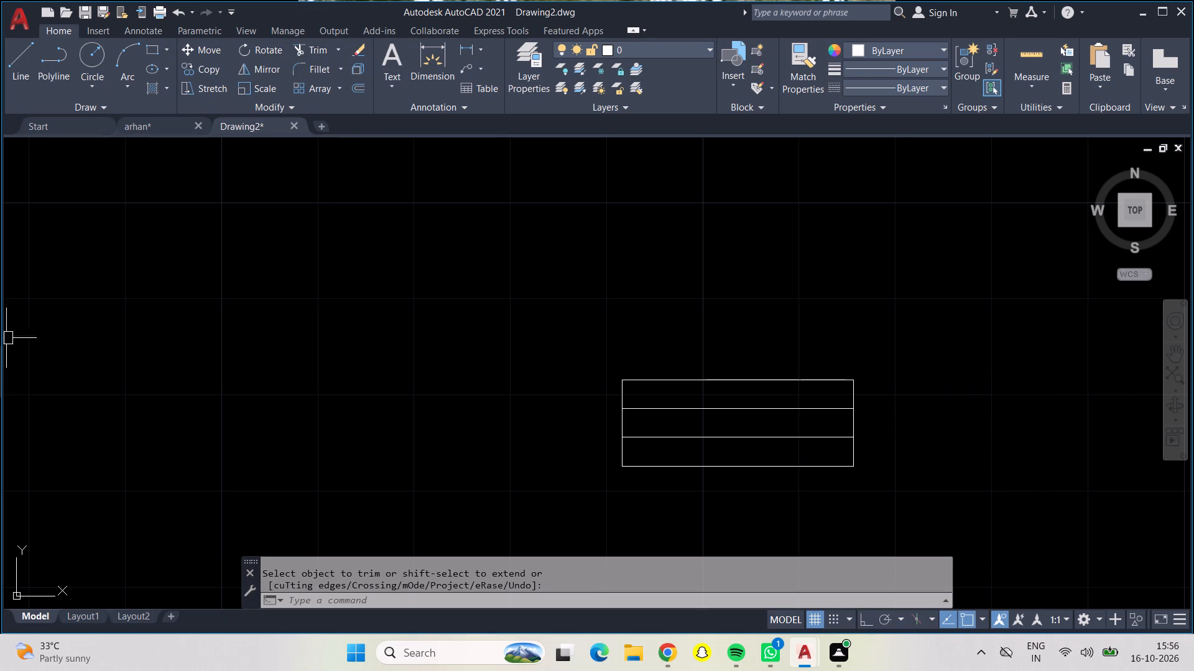
# Copy the 2' window symbol into the north wall of the eastern of the two narrow upper-middle rooms.
pyautogui.moveTo(586, 280); pyautogui.dragTo(613, 281)
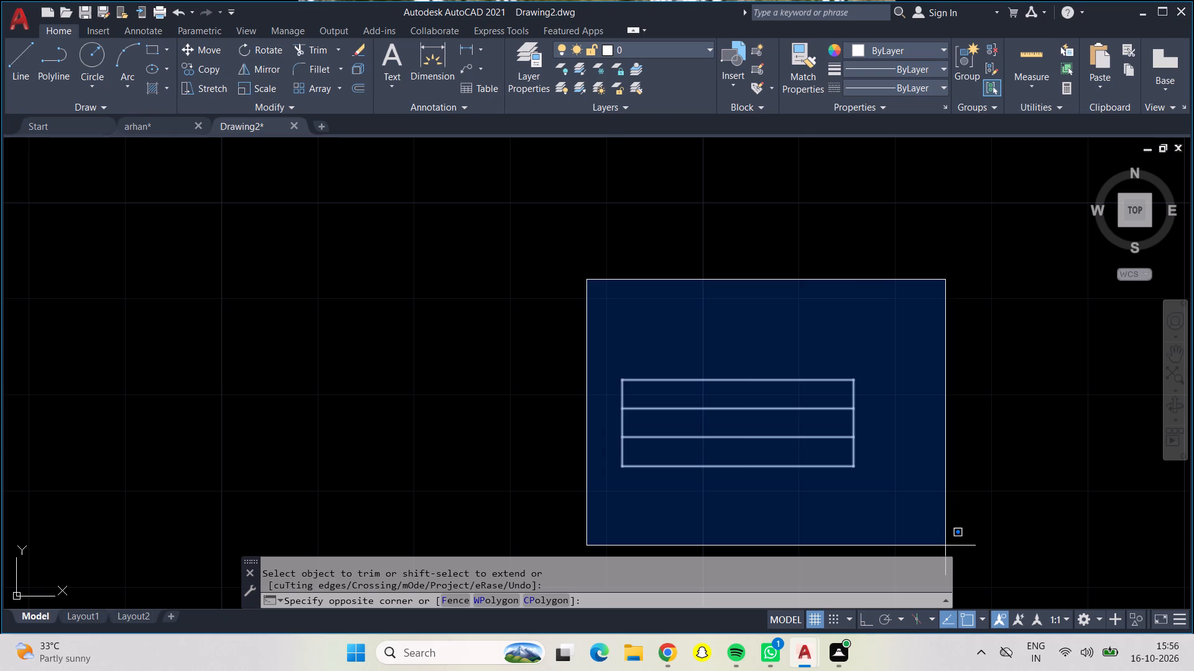
pyautogui.moveTo(930, 525); pyautogui.dragTo(920, 521)
pyautogui.click(212, 75)
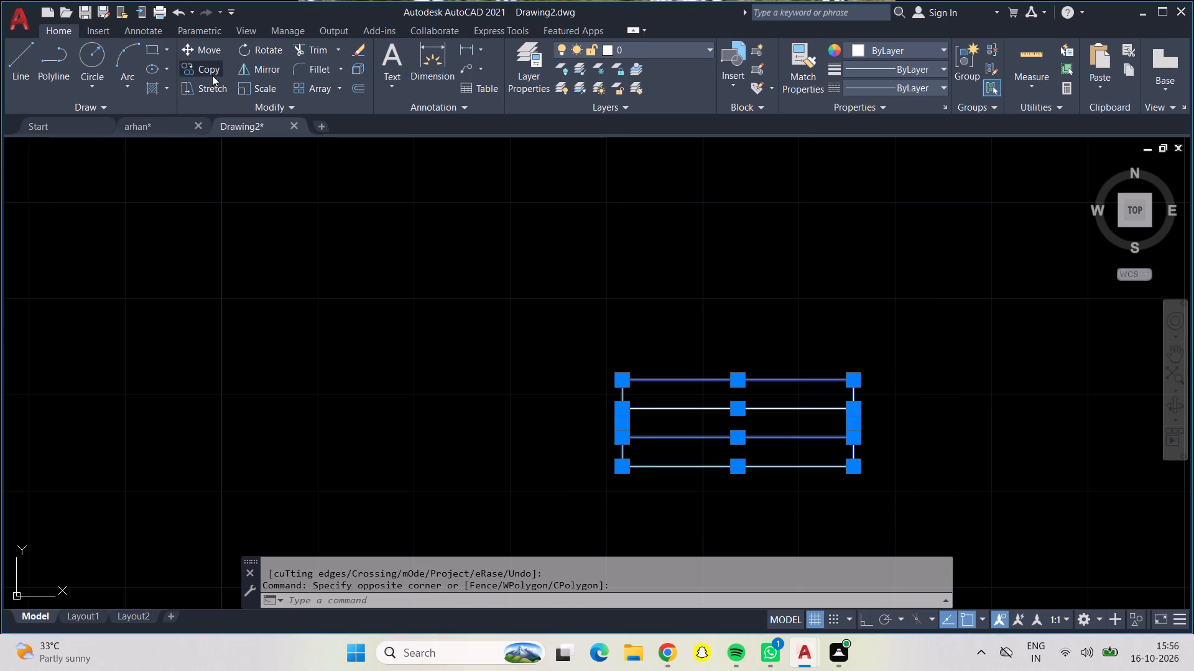
pyautogui.moveTo(789, 396); pyautogui.dragTo(775, 398)
pyautogui.scroll(-3, 622, 355)
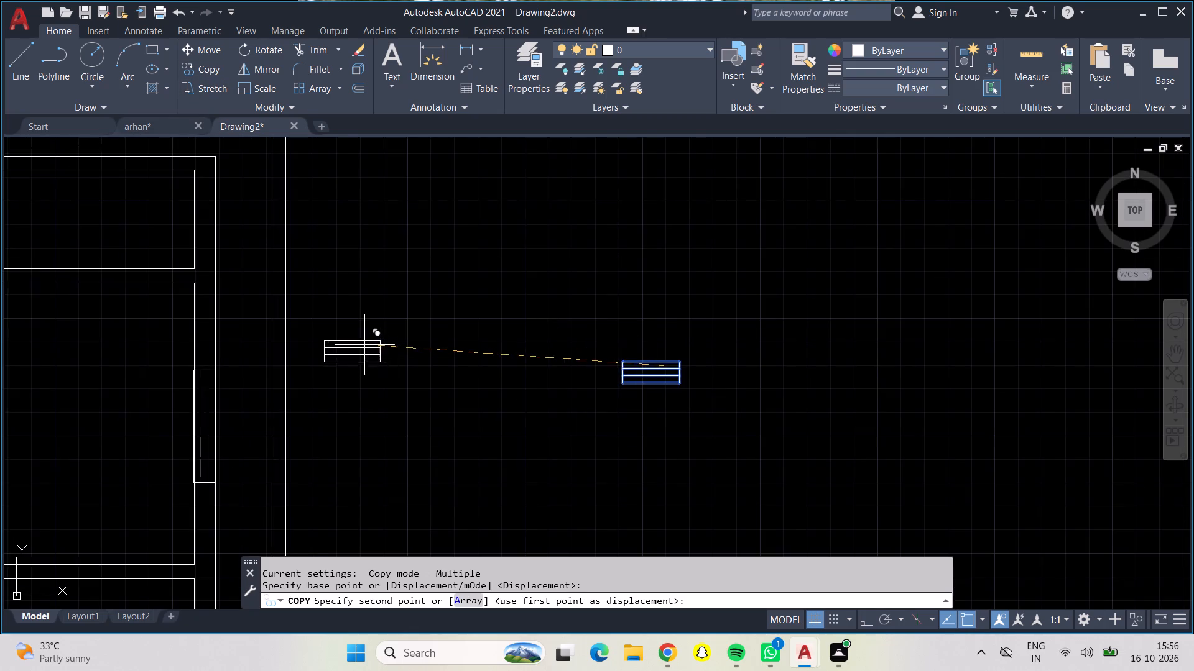
pyautogui.scroll(-1, 364, 345)
pyautogui.moveTo(479, 388); pyautogui.dragTo(577, 416, button='middle')
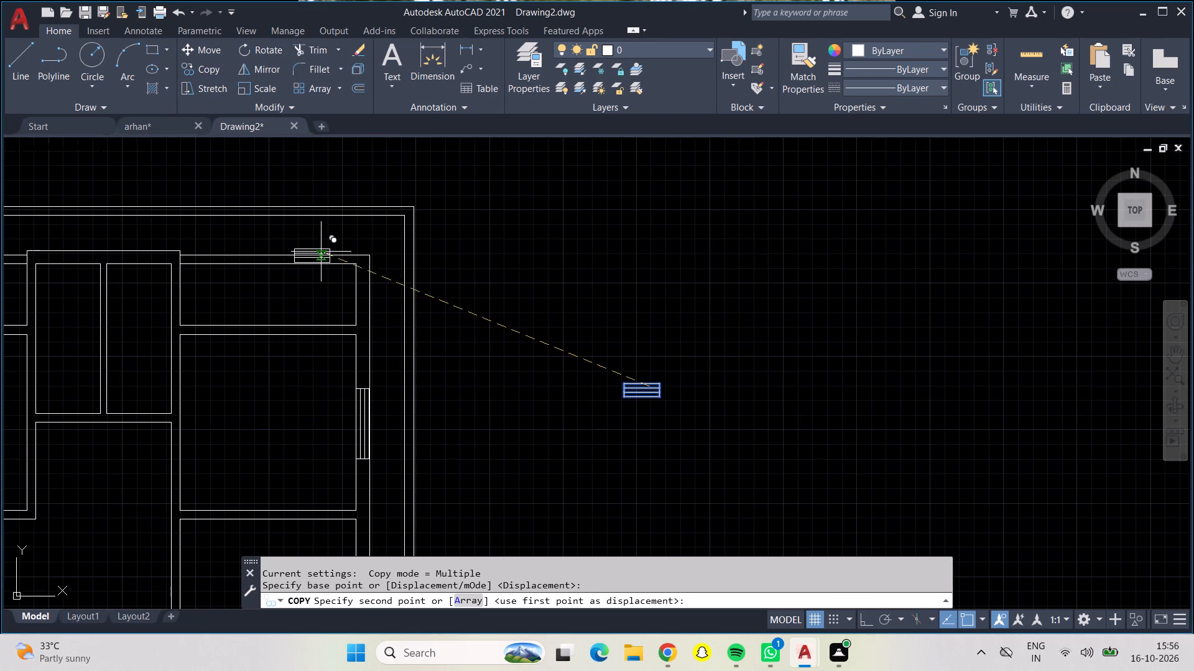
pyautogui.scroll(4, 116, 260)
pyautogui.scroll(-1, 118, 238)
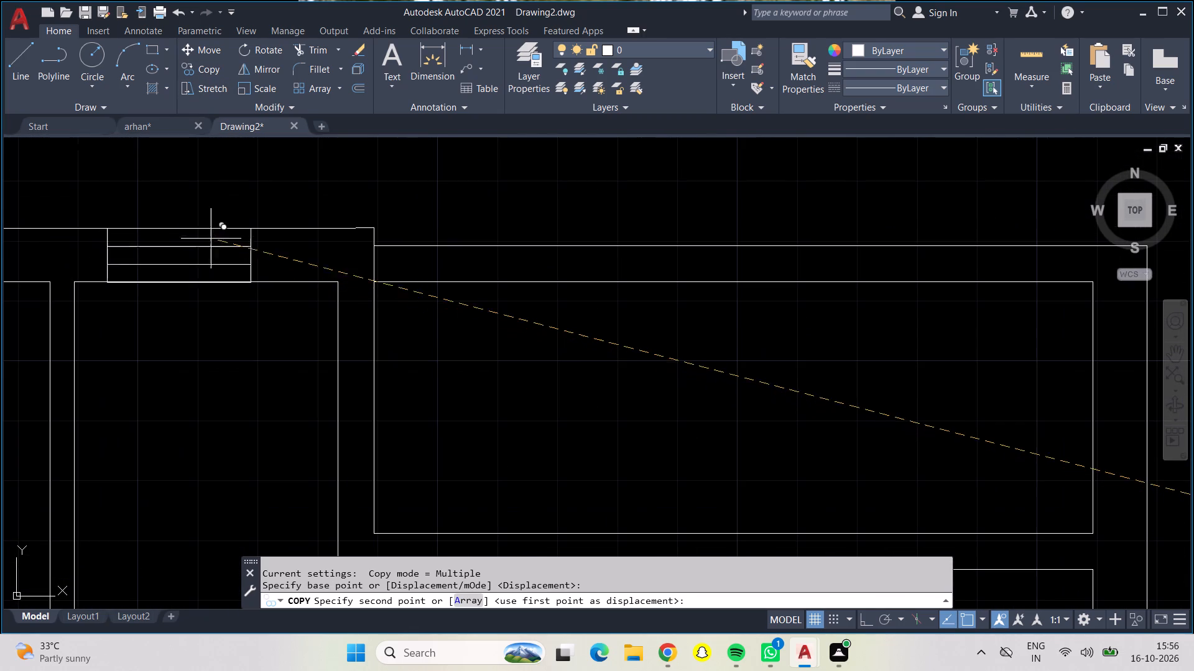
pyautogui.scroll(1, 215, 234)
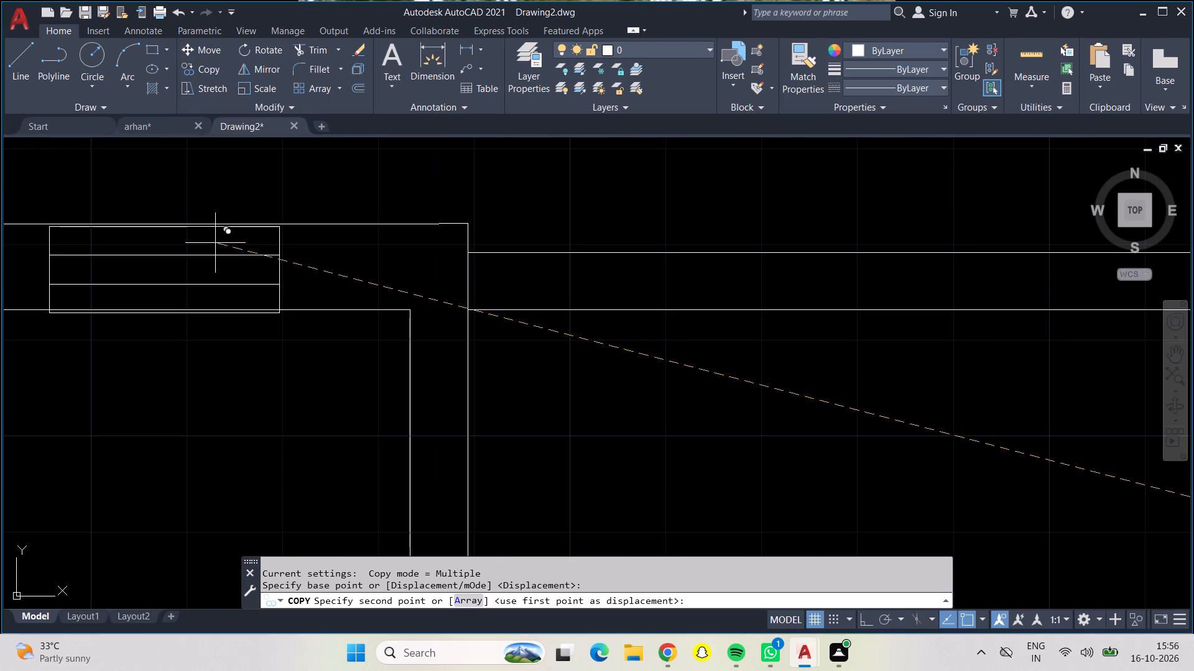
pyautogui.click(213, 240)
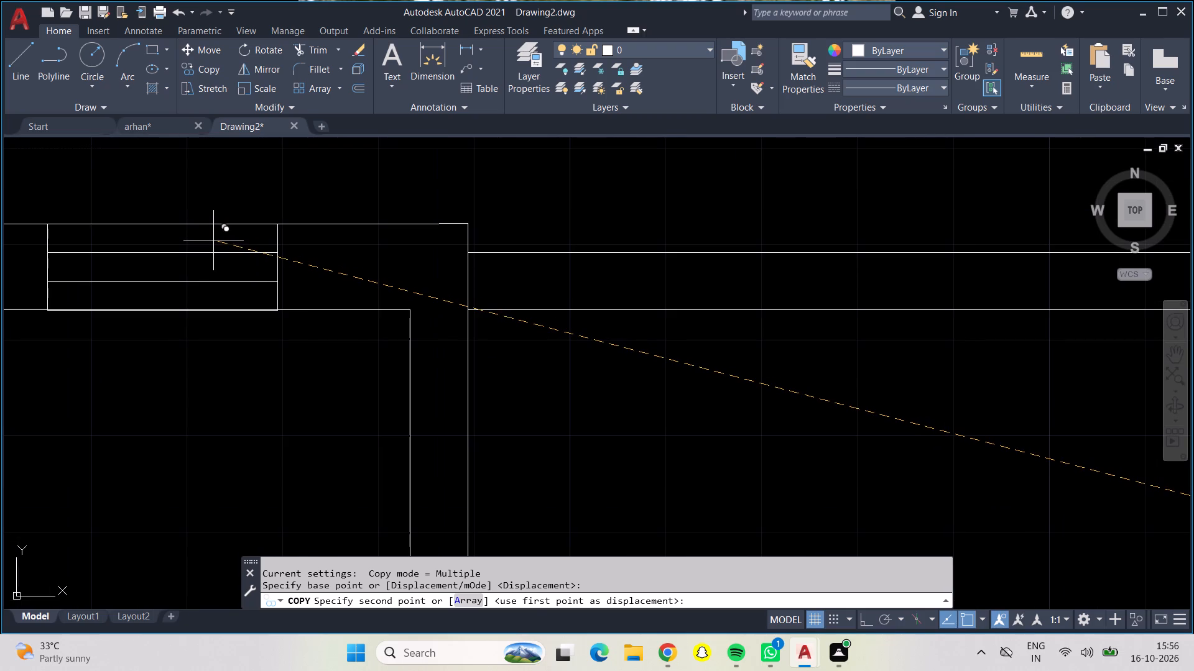
# Place another copy of the 2' window in the north wall of the western narrow upper-middle room.
pyautogui.scroll(-1, 205, 258)
pyautogui.scroll(1, 205, 263)
pyautogui.scroll(-1, 185, 329)
pyautogui.moveTo(185, 329); pyautogui.dragTo(595, 414, button='middle')
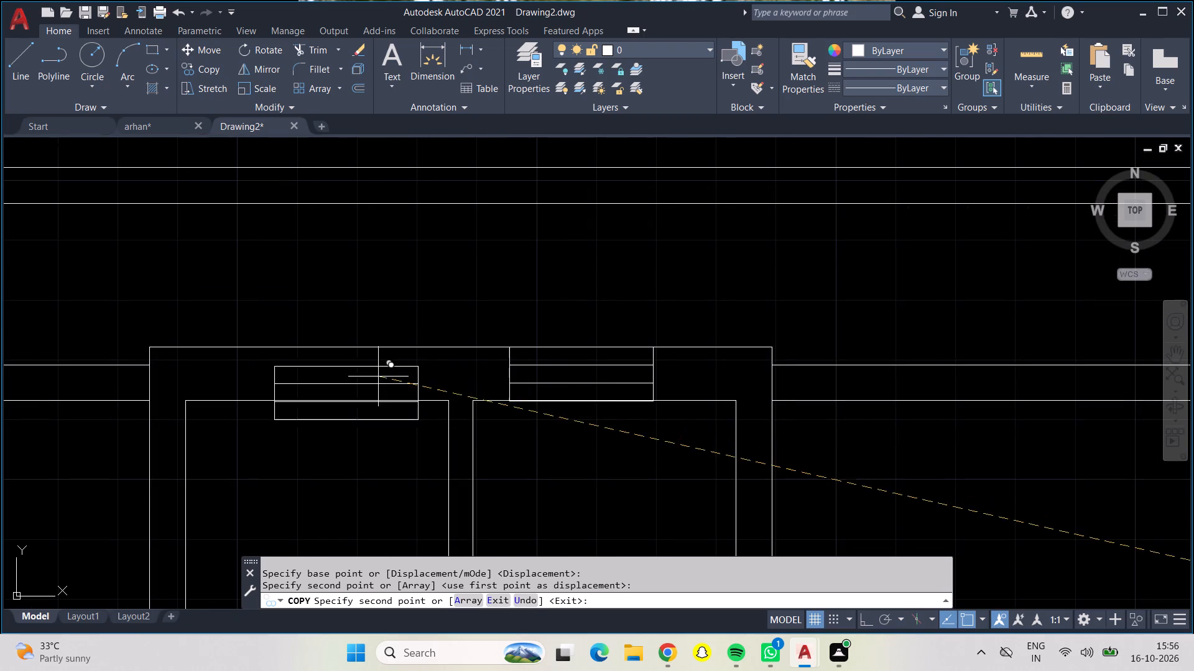
pyautogui.scroll(1, 354, 344)
pyautogui.scroll(-1, 354, 344)
pyautogui.scroll(1, 354, 344)
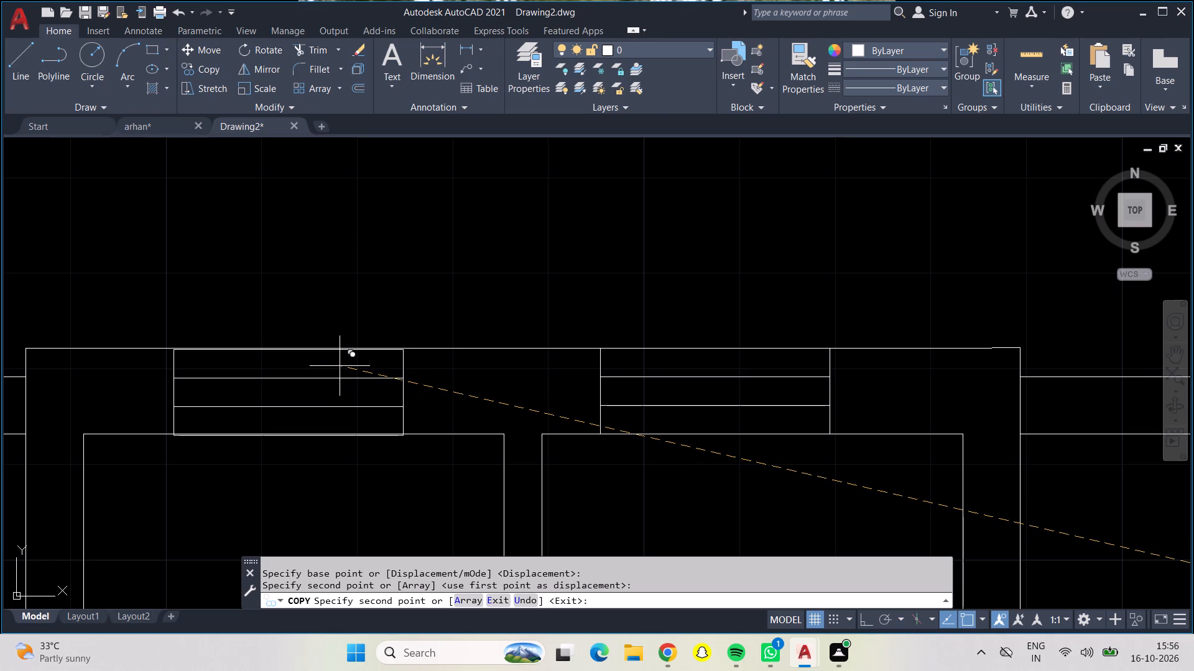
pyautogui.click(340, 366)
# Place a further copy of the 2' window in the empty space west of the plan and end the copying.
pyautogui.scroll(-1, 340, 405)
pyautogui.scroll(1, 340, 408)
pyautogui.scroll(-3, 312, 478)
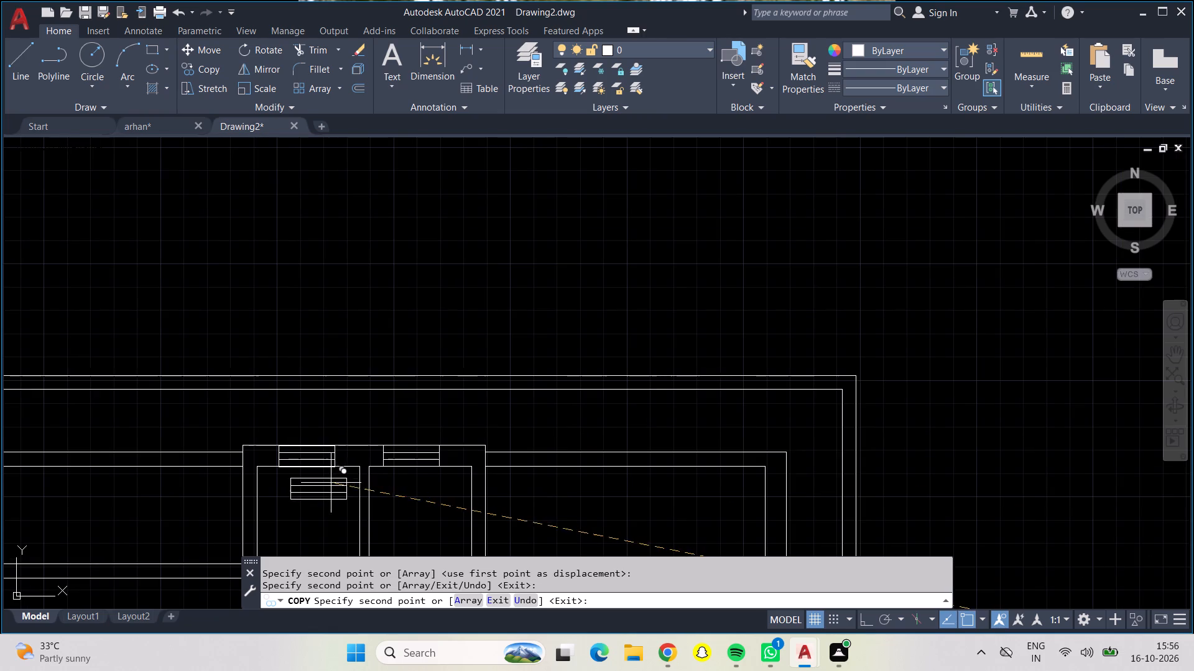
pyautogui.moveTo(336, 483); pyautogui.dragTo(512, 435, button='middle')
pyautogui.scroll(-1, 415, 496)
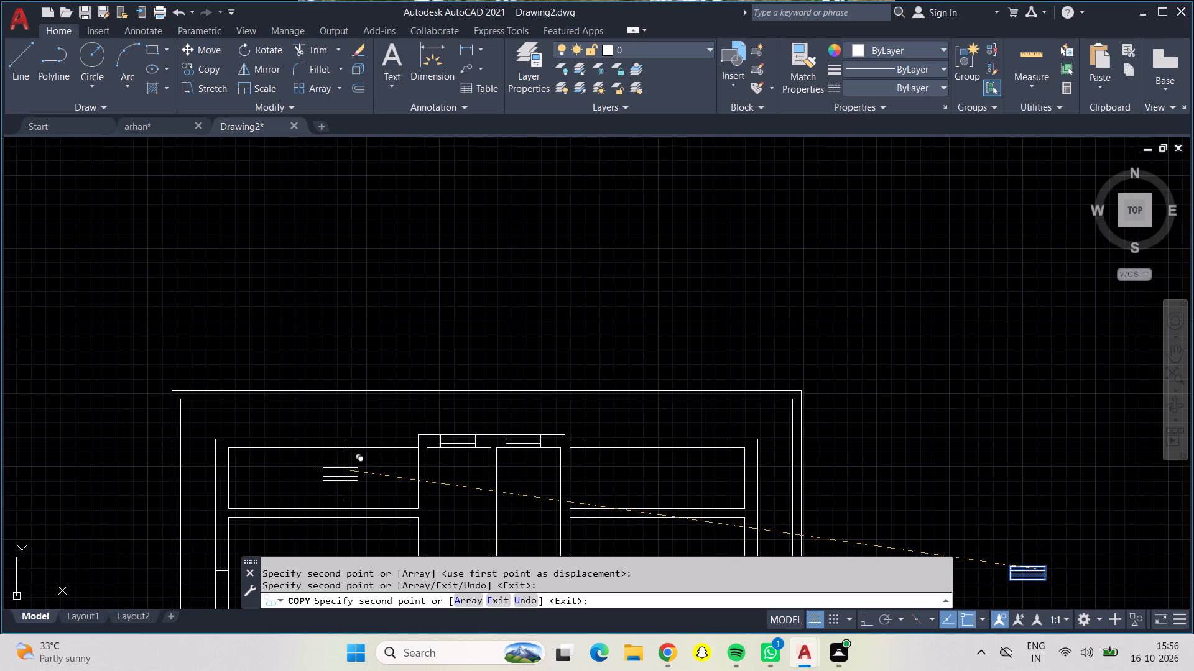
pyautogui.scroll(-1, 348, 470)
pyautogui.moveTo(348, 470); pyautogui.dragTo(383, 321, button='middle')
pyautogui.moveTo(366, 491); pyautogui.dragTo(363, 406, button='middle')
pyautogui.click(157, 376)
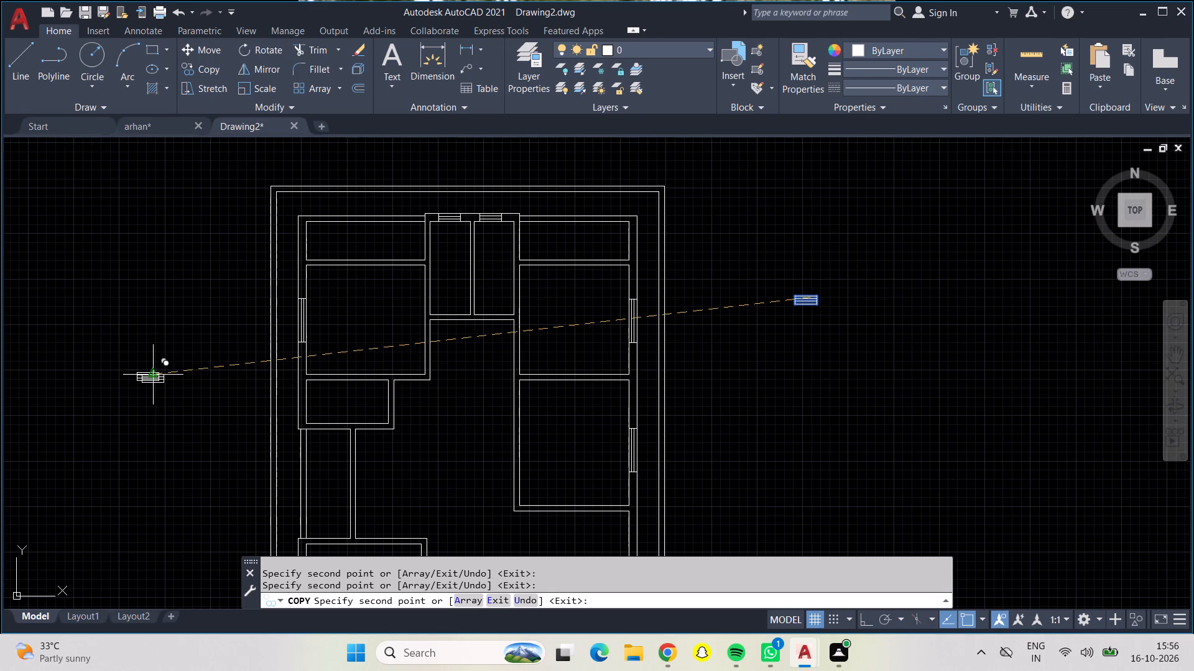
pyautogui.press('Escape')
# Delete the loose 2' window symbol lying east of the plan.
pyautogui.moveTo(733, 257); pyautogui.dragTo(822, 253)
pyautogui.click(844, 352)
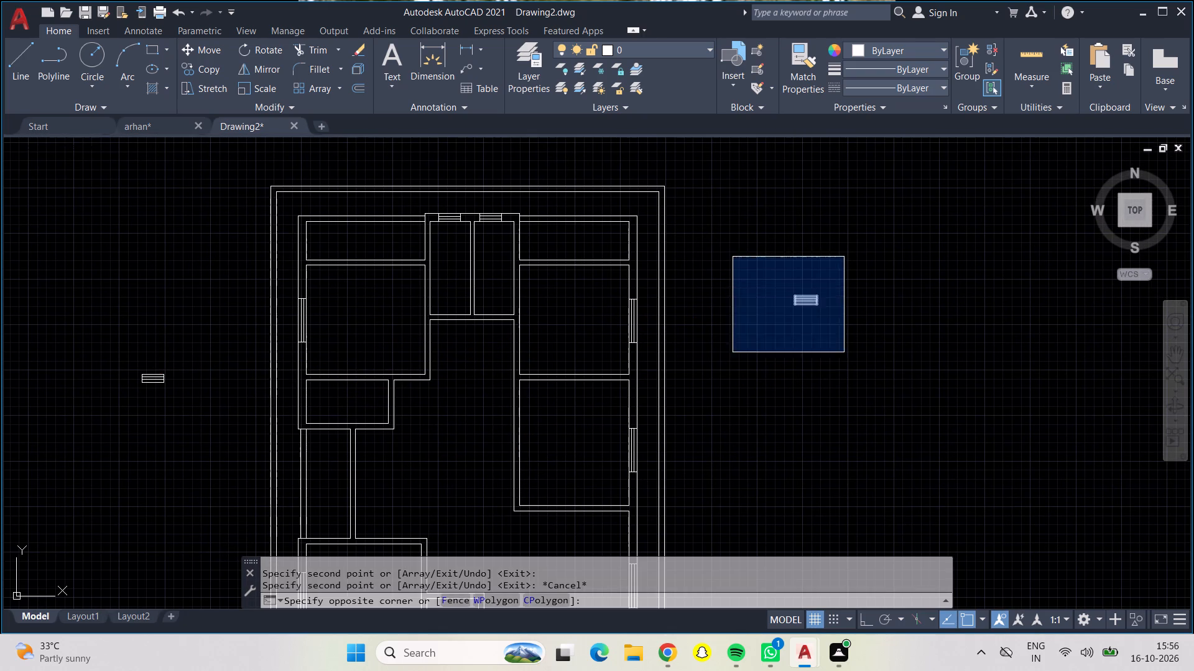
pyautogui.press('Delete')
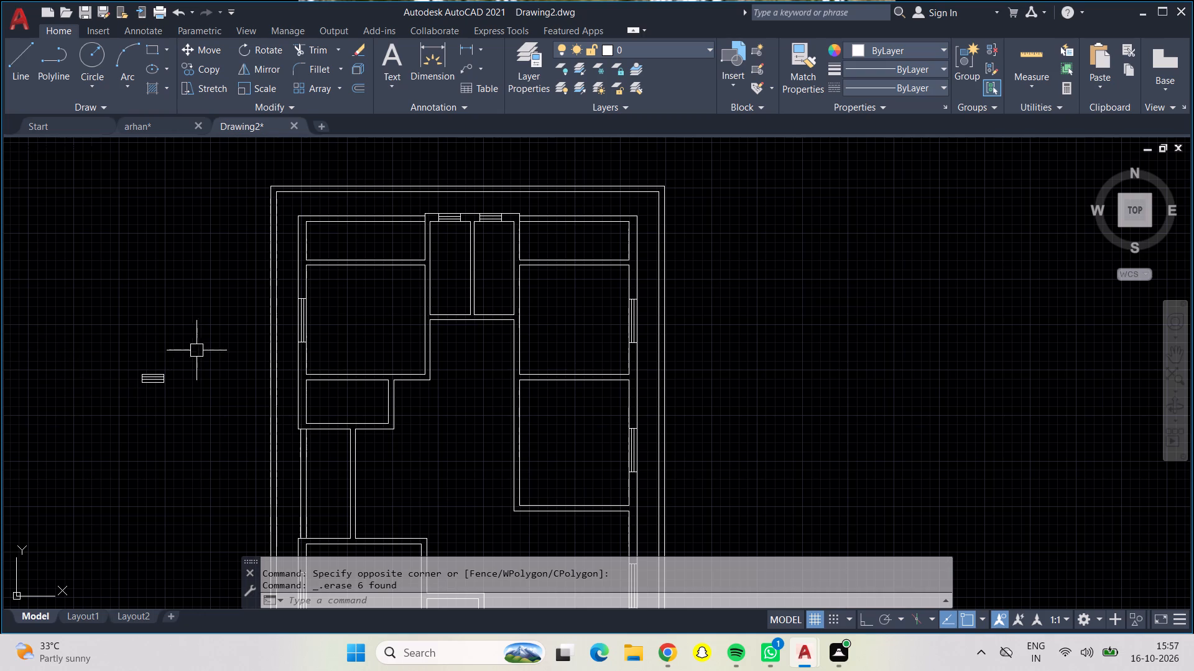
# Rotate the loose 2' window west of the plan by a quarter turn so it stands vertically, with Ortho on.
pyautogui.scroll(4, 152, 376)
pyautogui.click(0, 306)
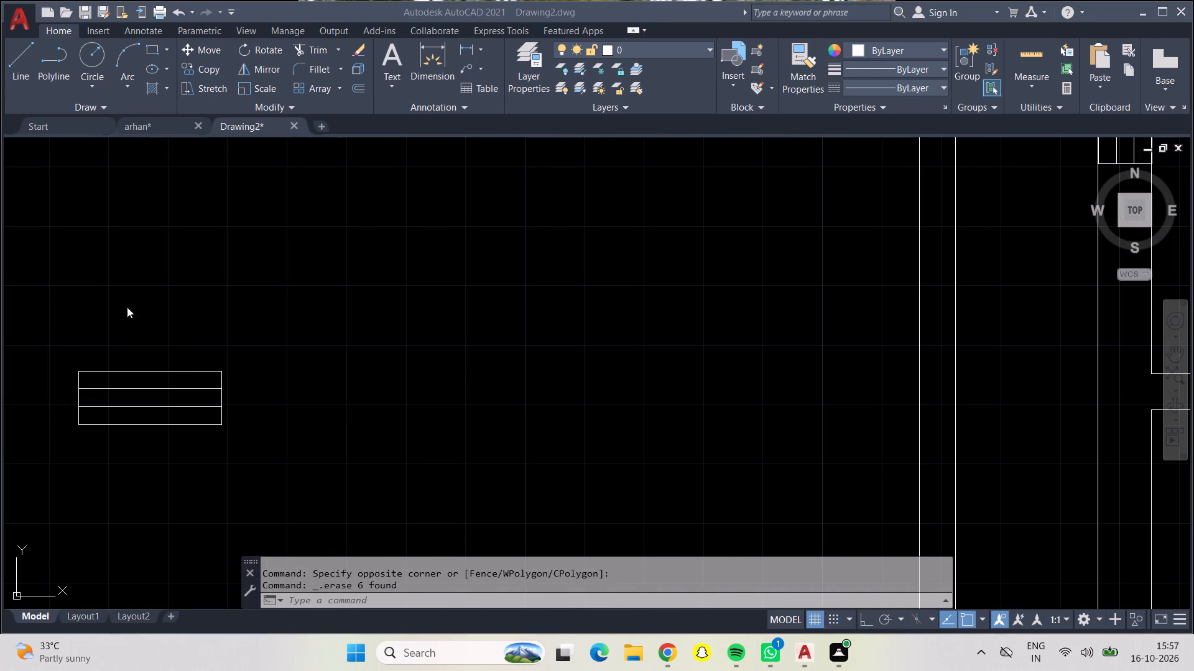
pyautogui.click(49, 290)
pyautogui.click(7, 285)
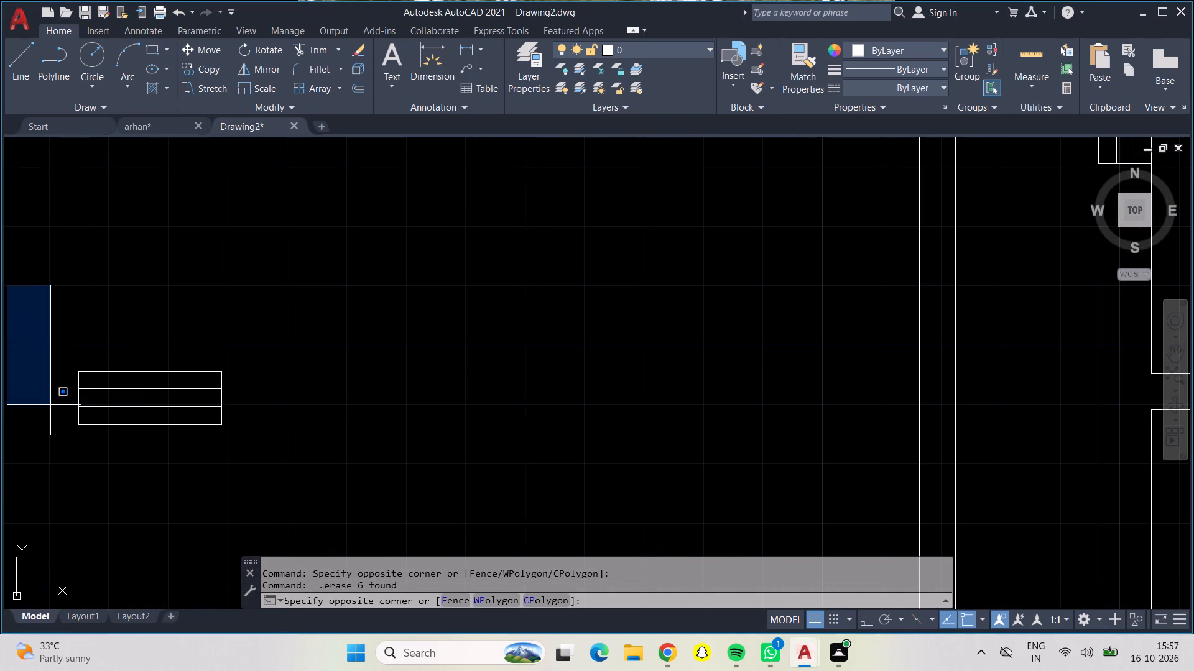
pyautogui.click(292, 468)
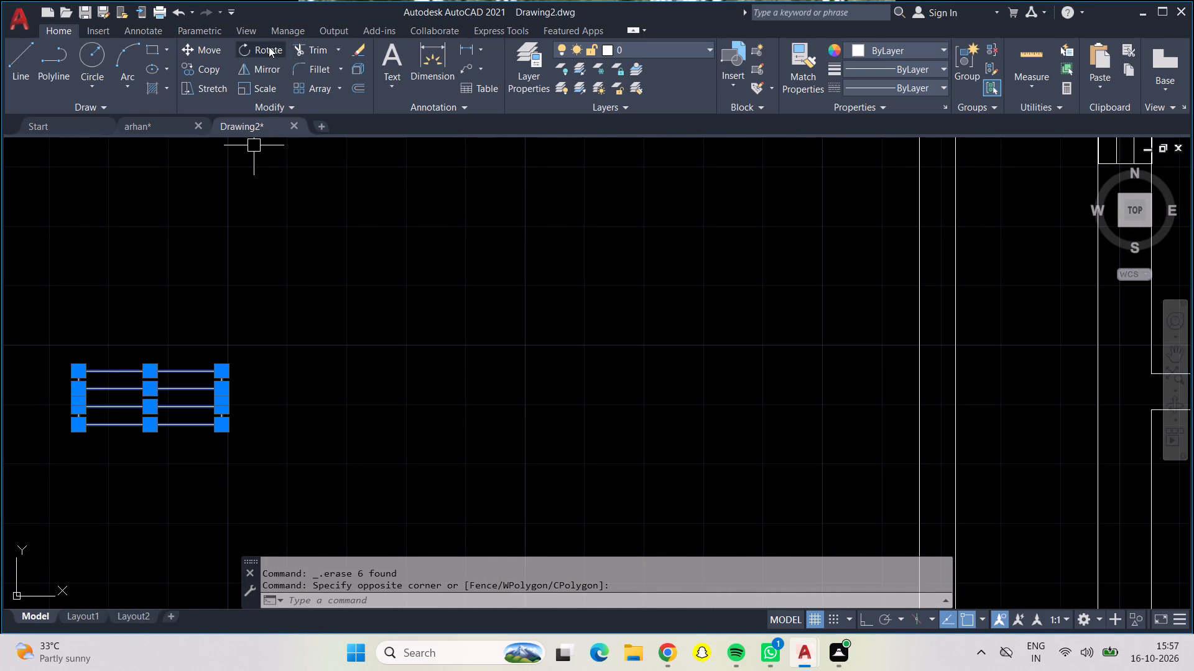
pyautogui.click(269, 47)
pyautogui.press('F8')
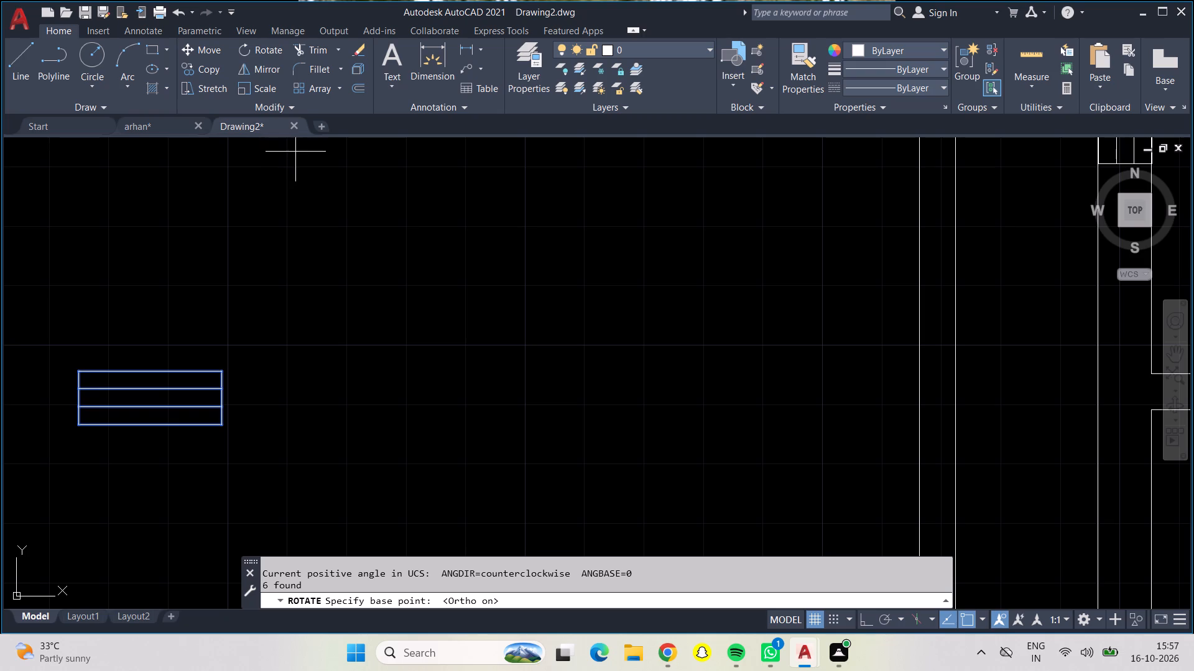
pyautogui.click(222, 404)
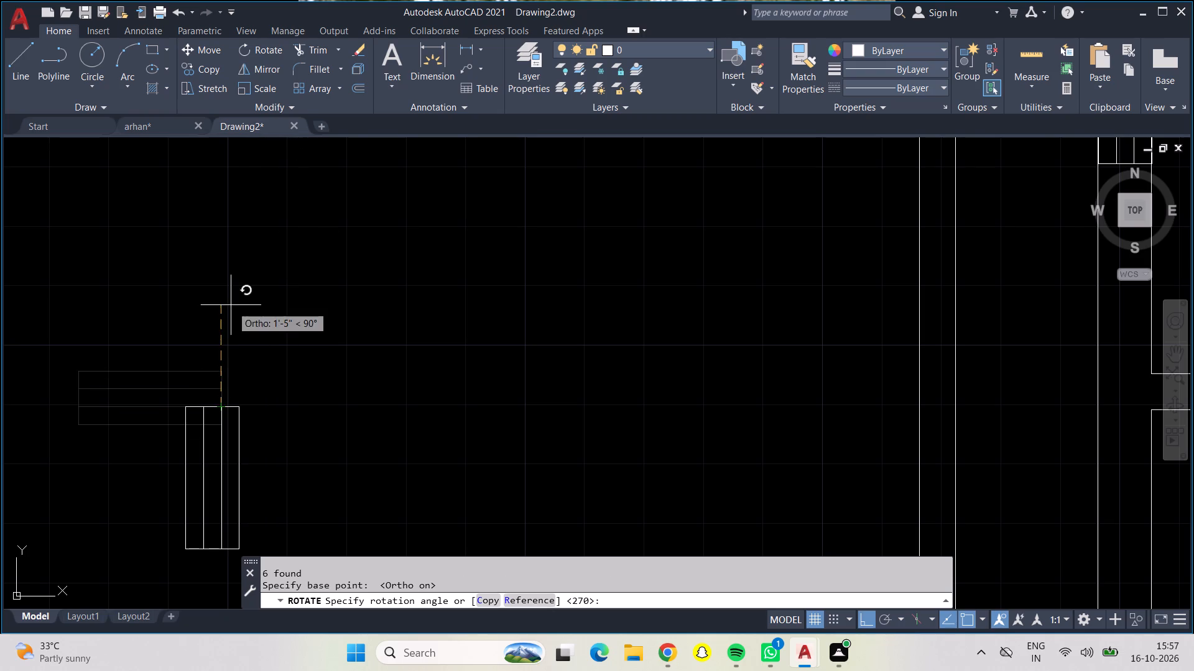
pyautogui.click(231, 304)
# Move the vertical 2' window horizontally east into the gap between the boundary wall and the house's west wall.
pyautogui.moveTo(121, 336); pyautogui.dragTo(142, 335)
pyautogui.click(276, 555)
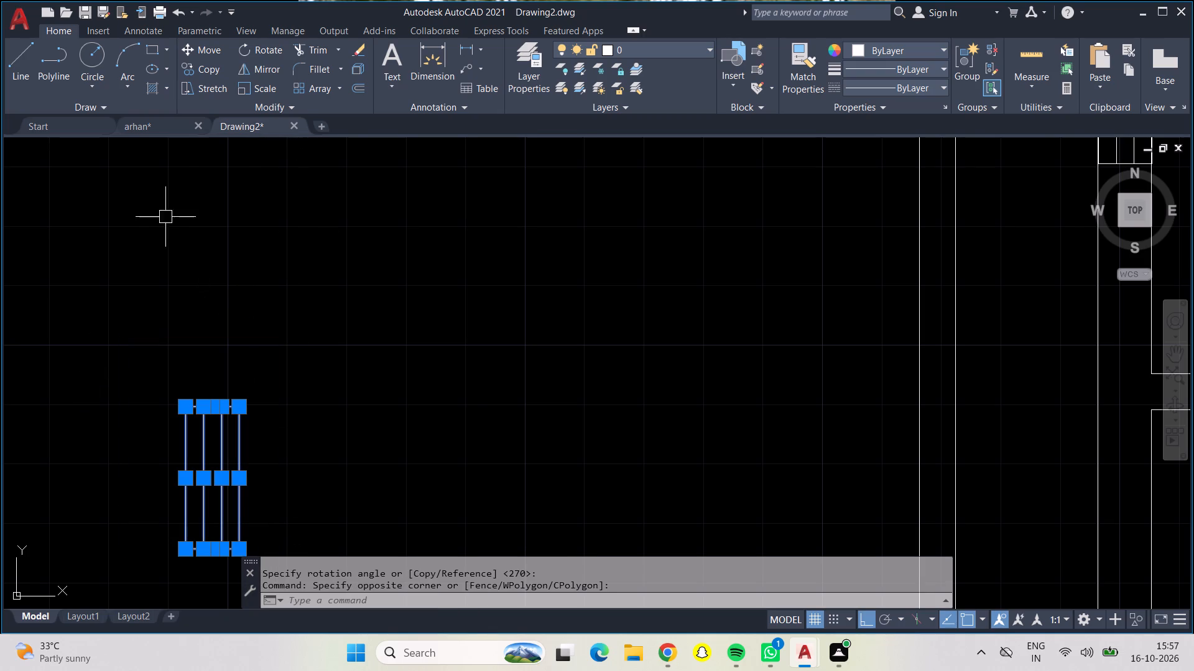
pyautogui.click(208, 53)
pyautogui.moveTo(200, 468); pyautogui.dragTo(207, 467)
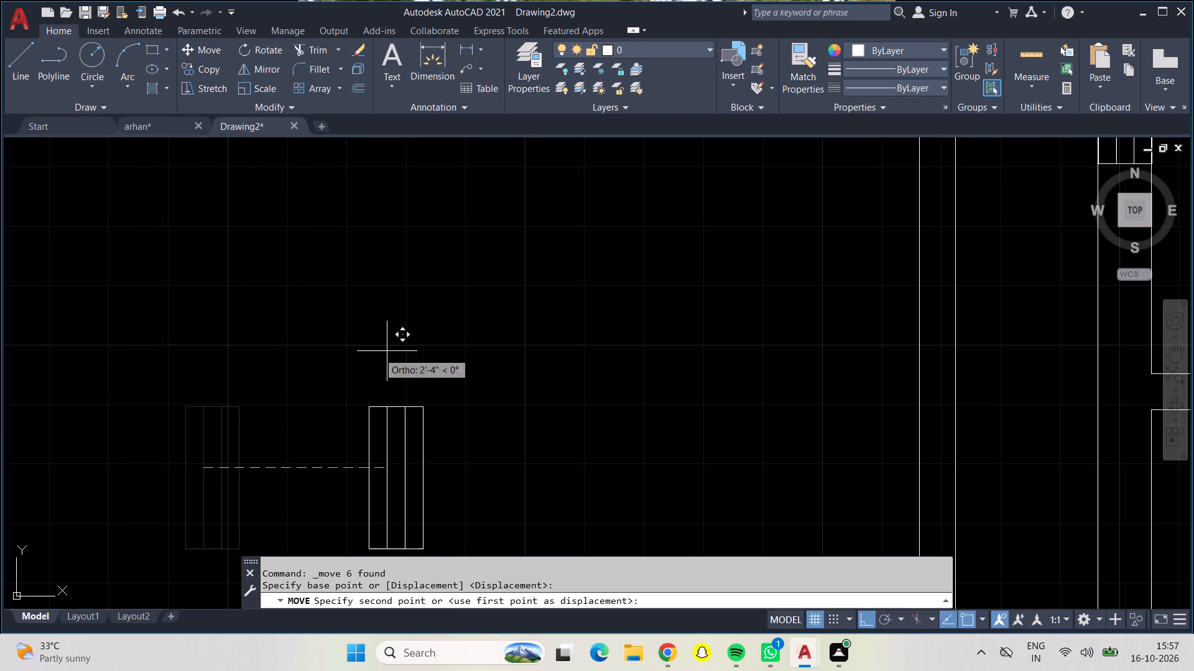
pyautogui.scroll(-3, 925, 247)
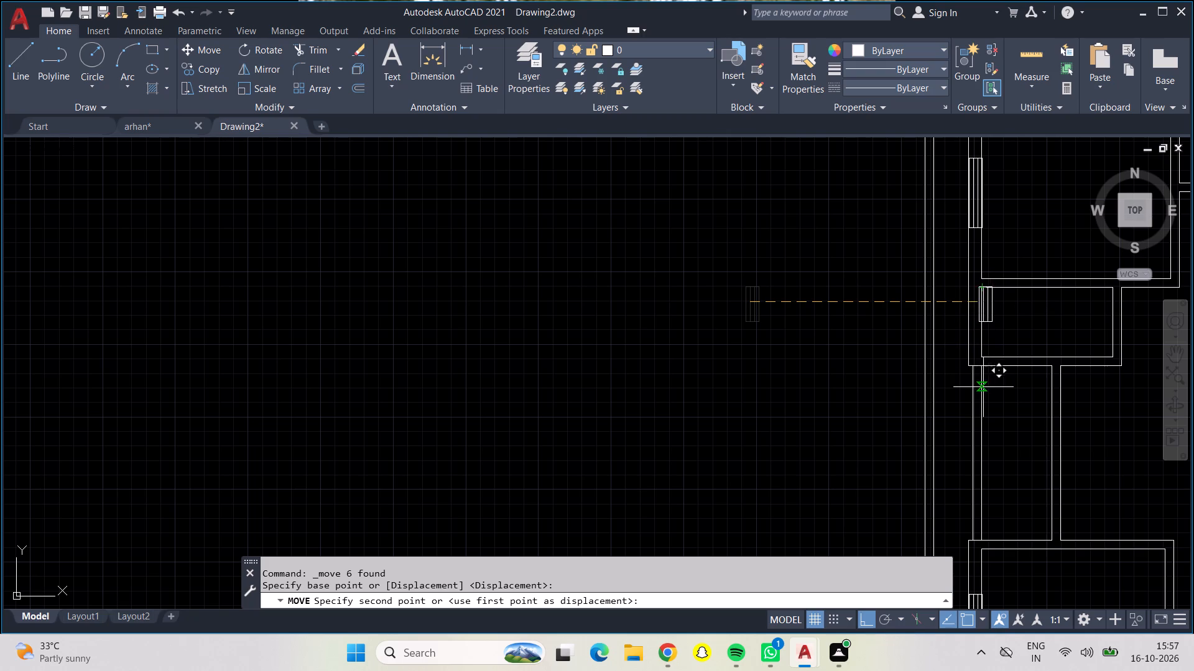
pyautogui.moveTo(957, 367); pyautogui.dragTo(752, 467, button='middle')
pyautogui.scroll(4, 752, 467)
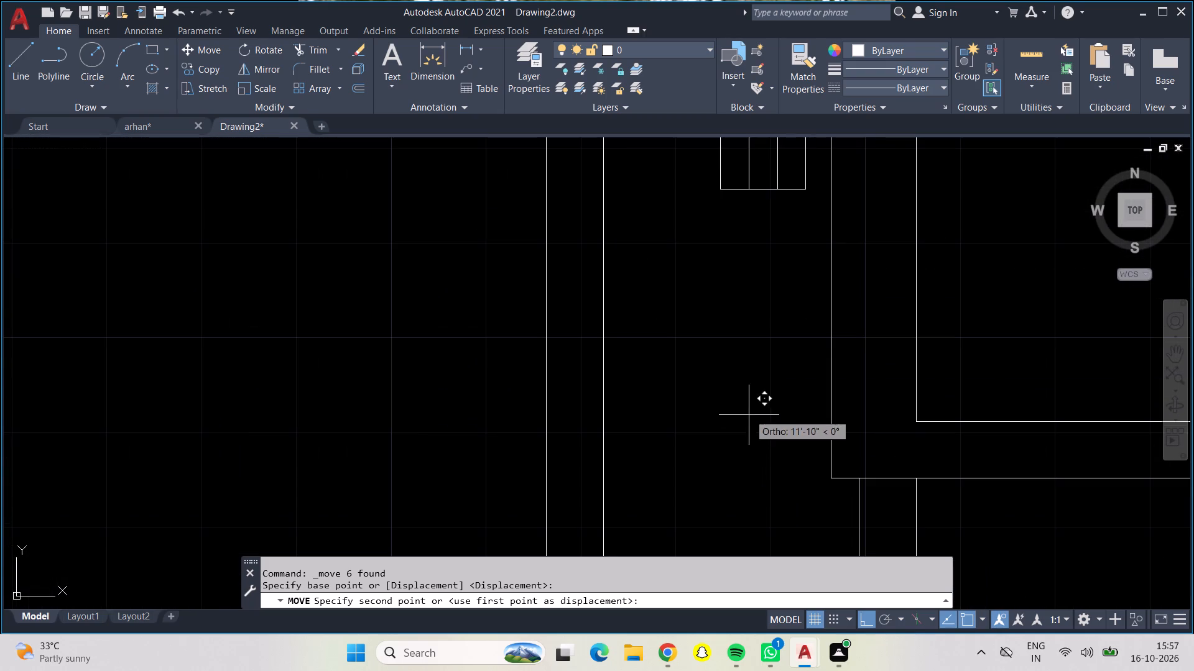
pyautogui.moveTo(798, 490); pyautogui.dragTo(786, 563, button='middle')
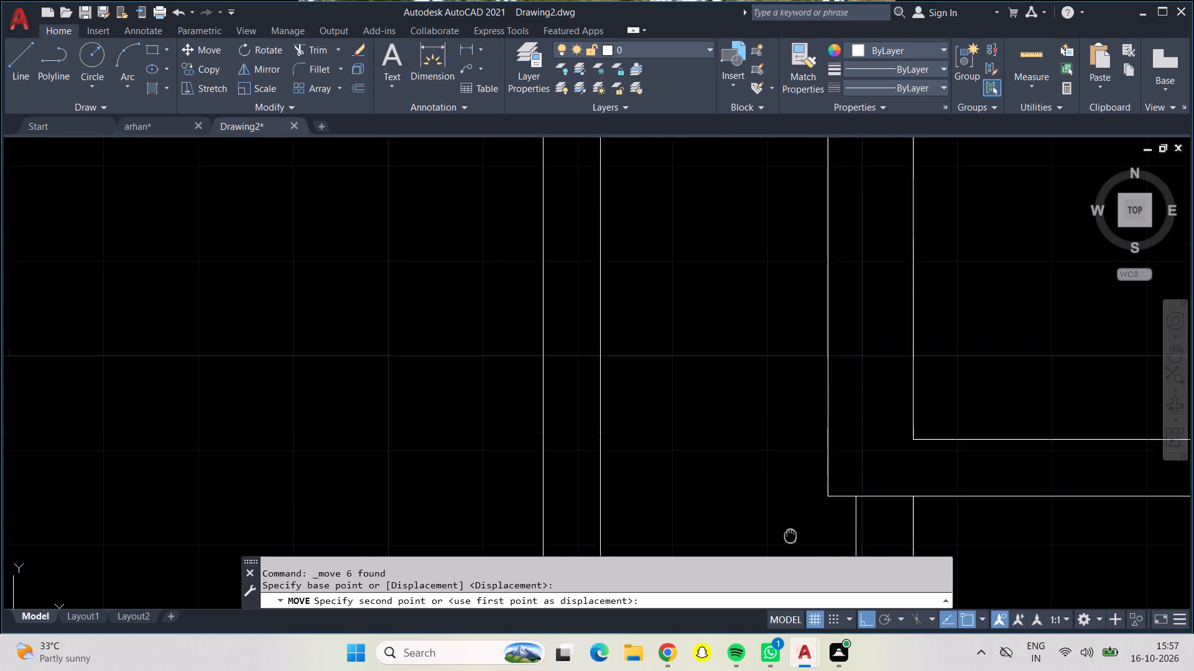
pyautogui.moveTo(786, 563); pyautogui.dragTo(774, 640, button='middle')
pyautogui.scroll(-1, 699, 594)
pyautogui.scroll(-1, 701, 473)
pyautogui.moveTo(700, 473); pyautogui.dragTo(669, 544, button='middle')
pyautogui.click(643, 490)
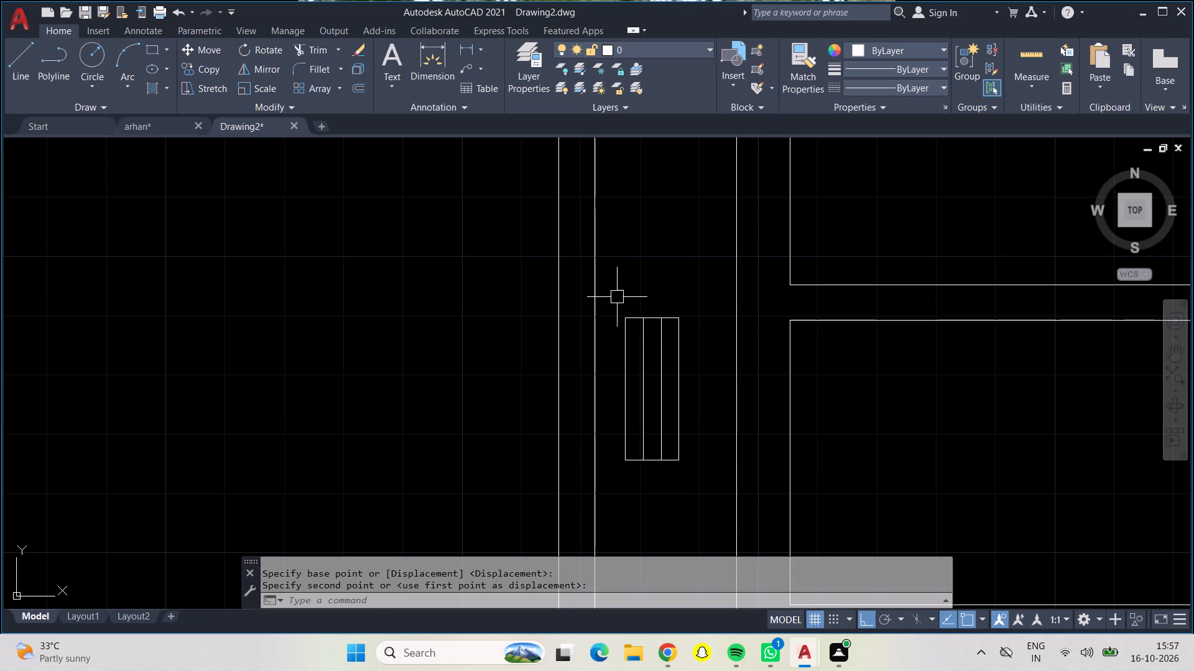
# Move the 2' window straight down until it sits beside the small room on the house's west side.
pyautogui.click(617, 297)
pyautogui.click(701, 483)
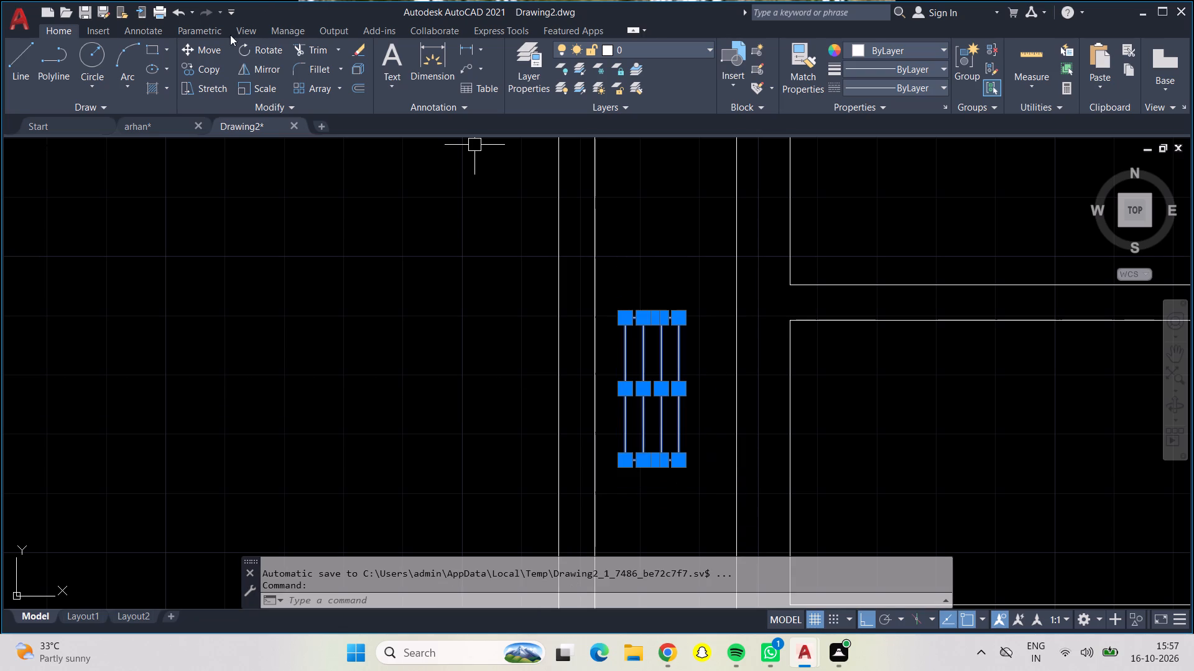
pyautogui.click(212, 55)
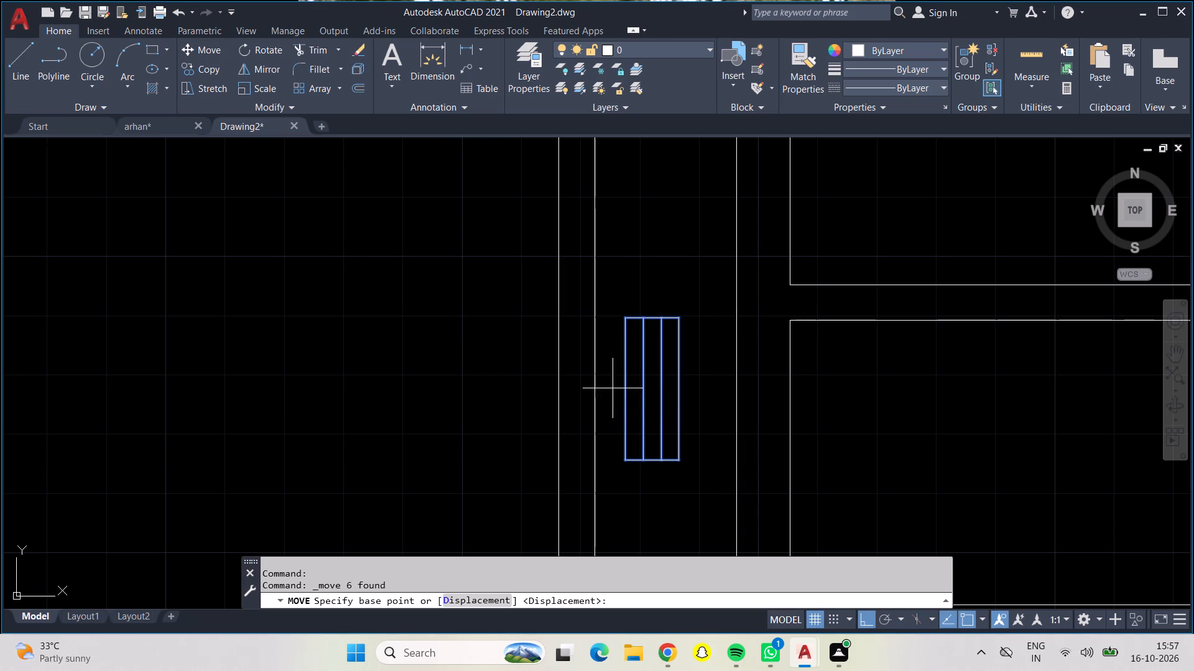
pyautogui.click(636, 393)
pyautogui.moveTo(650, 454); pyautogui.dragTo(650, 454, button='middle')
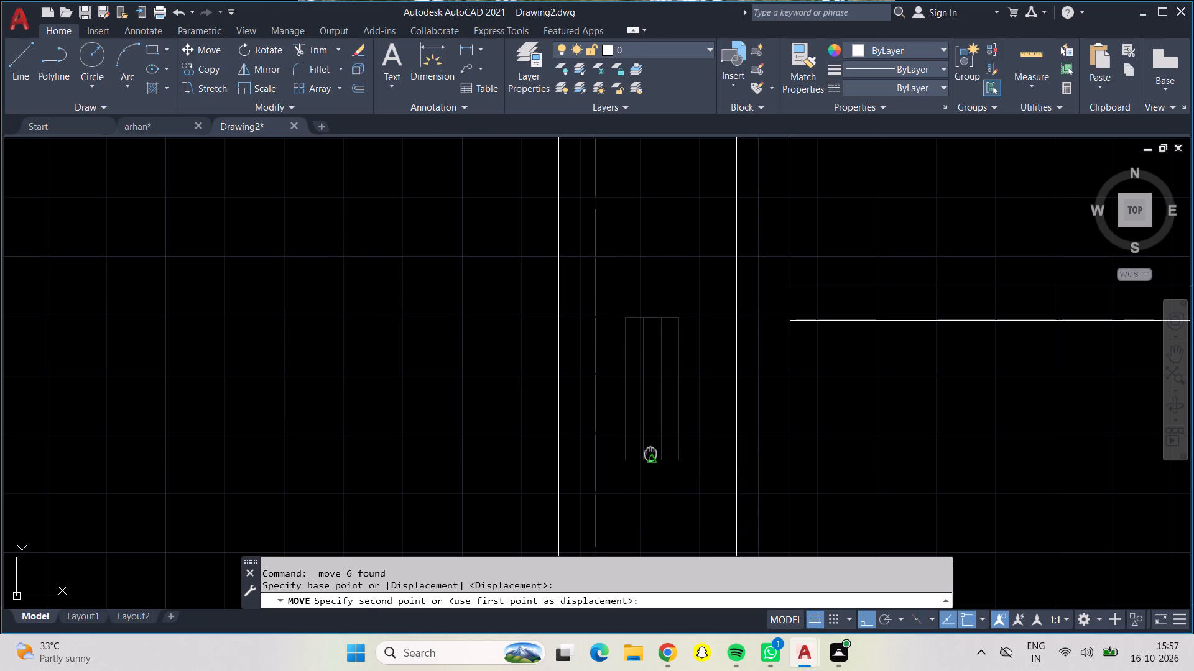
pyautogui.moveTo(650, 454); pyautogui.dragTo(646, 359, button='middle')
pyautogui.click(646, 358)
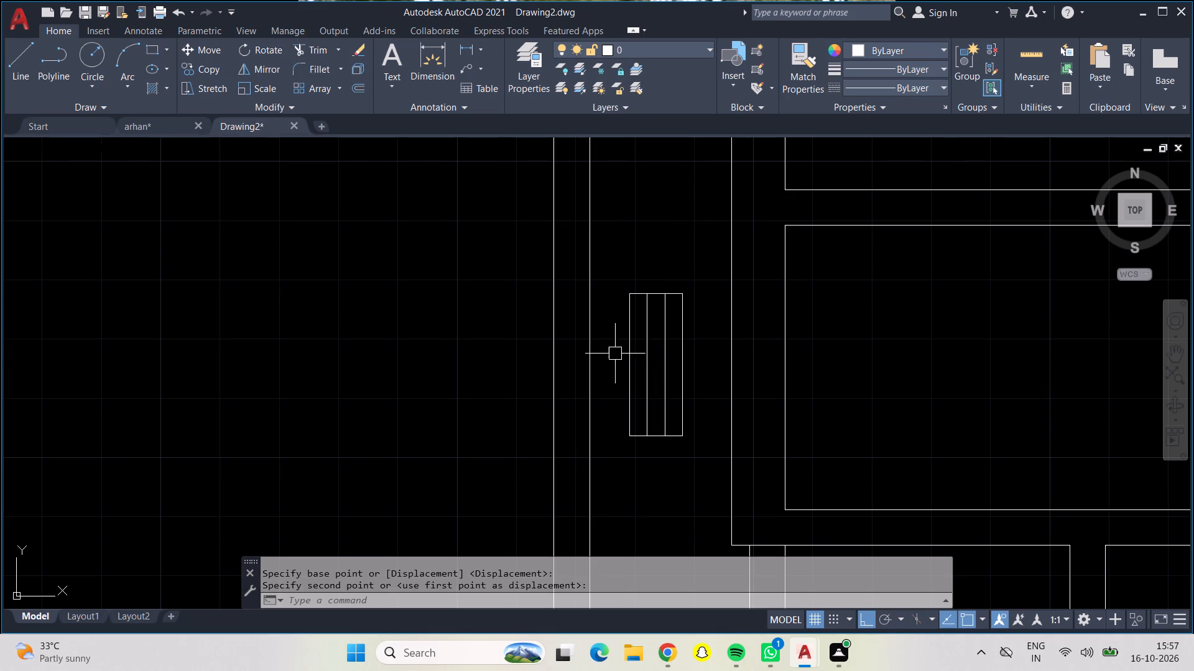
# Move the vertical 2' window horizontally east into the thickness of the house's west wall beside the small room.
pyautogui.click(605, 273)
pyautogui.moveTo(716, 443); pyautogui.dragTo(704, 437)
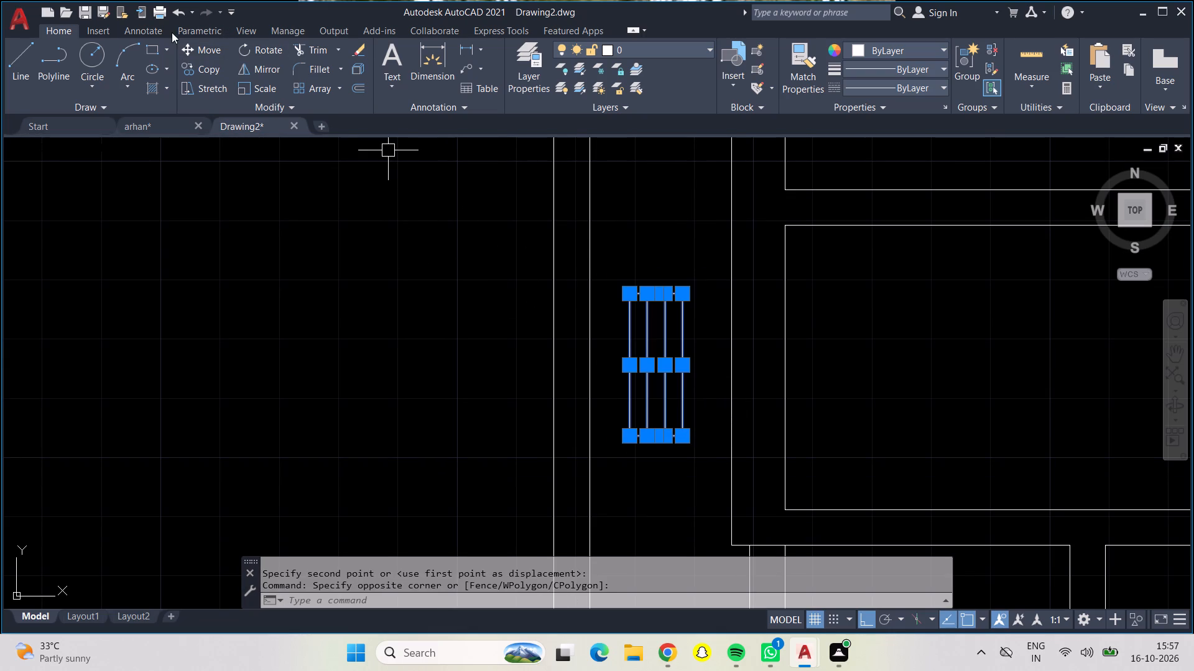
pyautogui.click(212, 48)
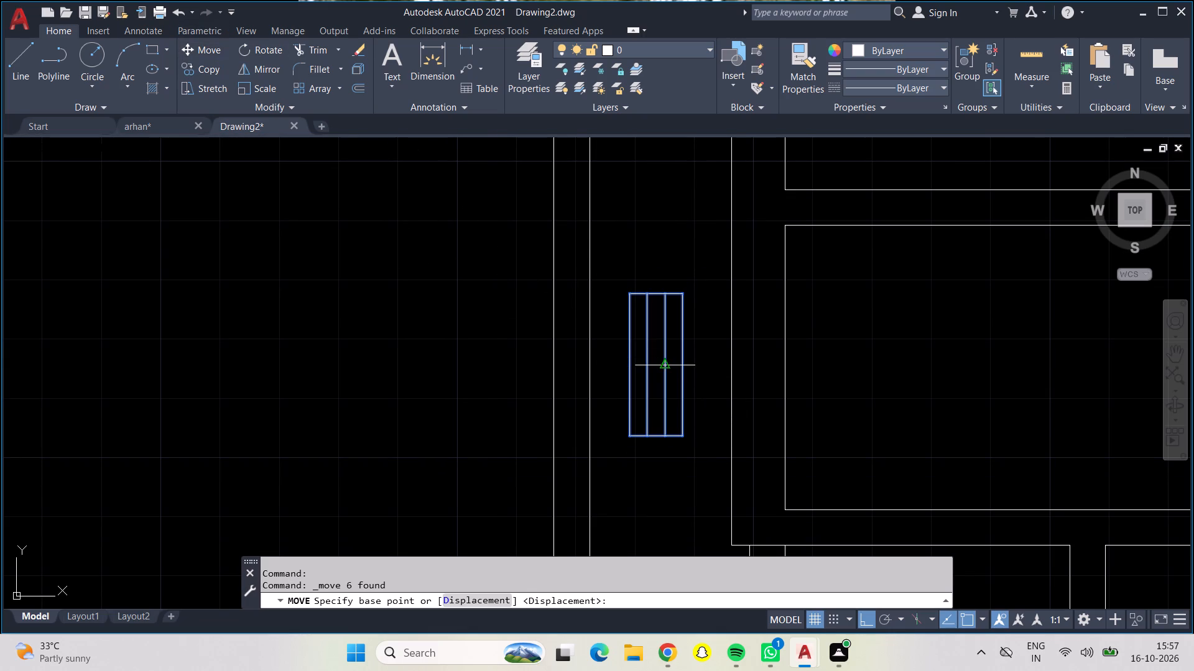
pyautogui.click(664, 365)
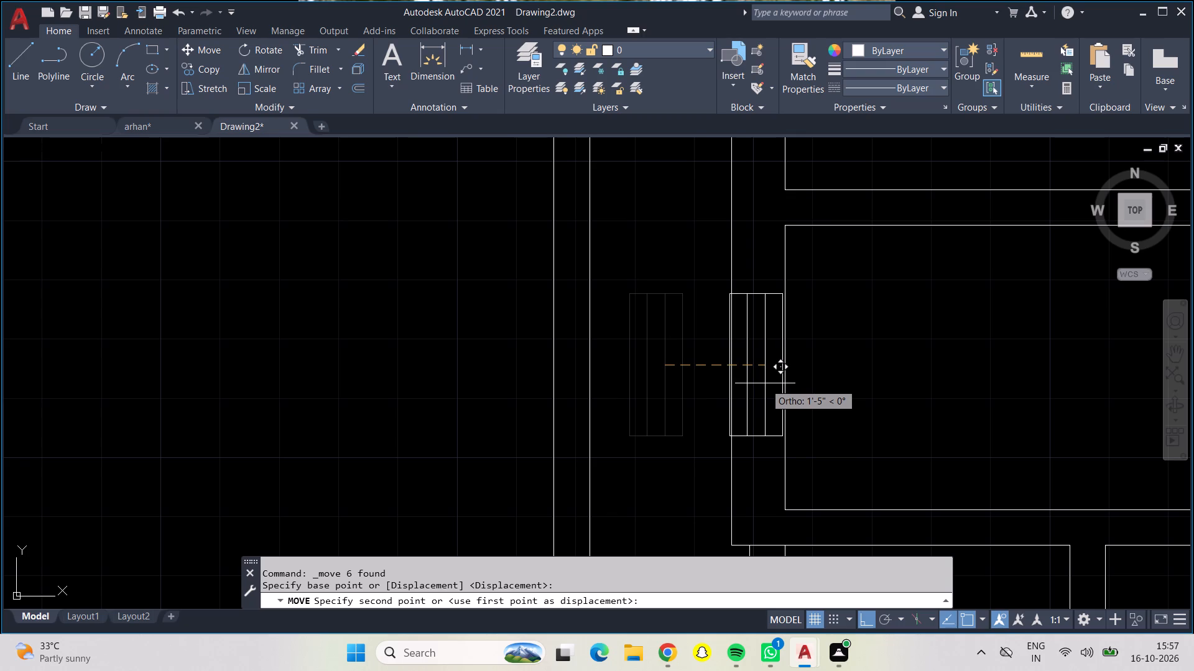
pyautogui.scroll(2, 764, 386)
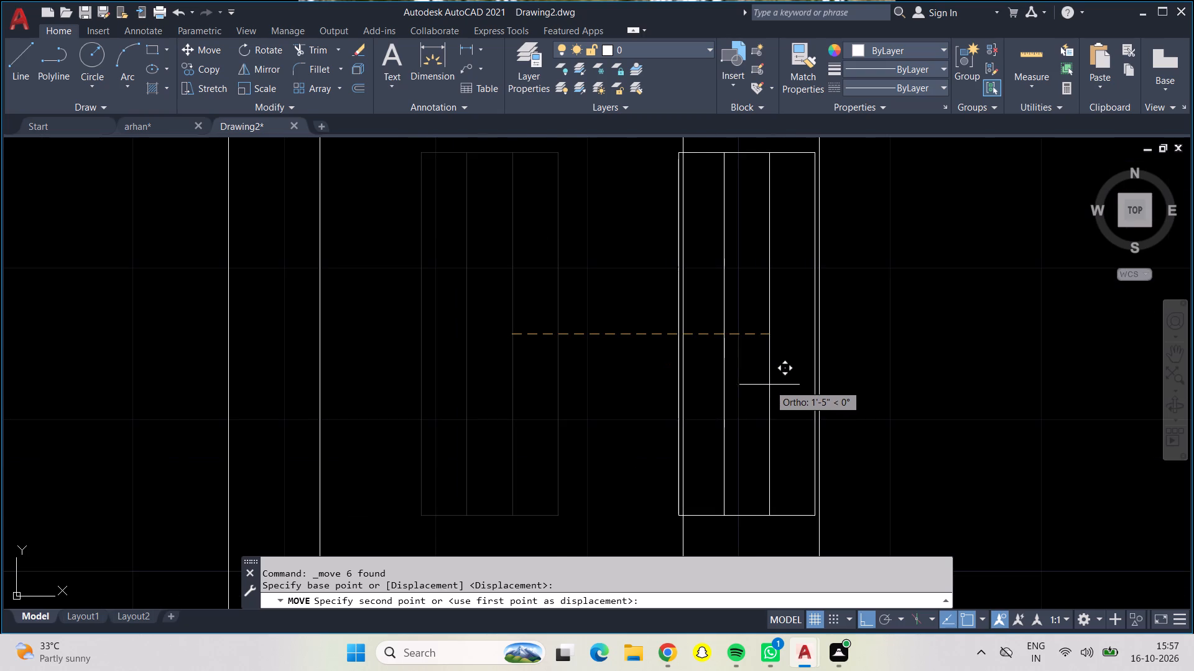
pyautogui.click(775, 386)
pyautogui.scroll(-2, 764, 387)
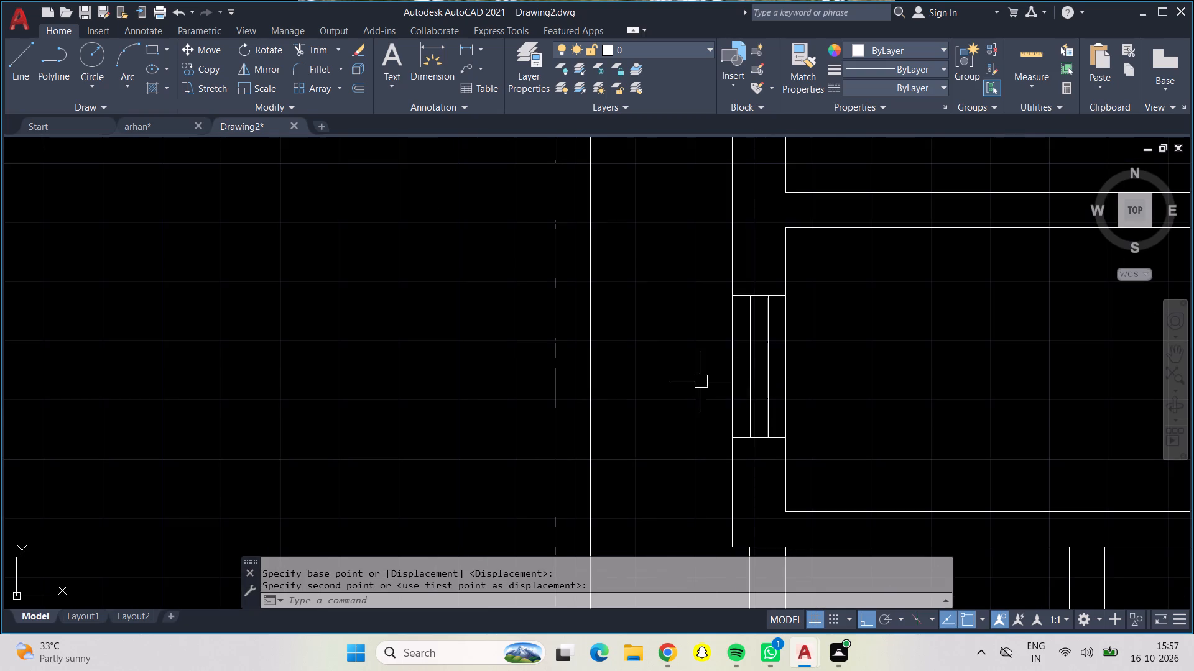
# Outline a 2'5" door opening in the wall between the northwest bedroom and the strip room north of it, 6" from the east corner.
pyautogui.scroll(-3, 688, 383)
pyautogui.scroll(-2, 479, 406)
pyautogui.moveTo(479, 406); pyautogui.dragTo(470, 378, button='middle')
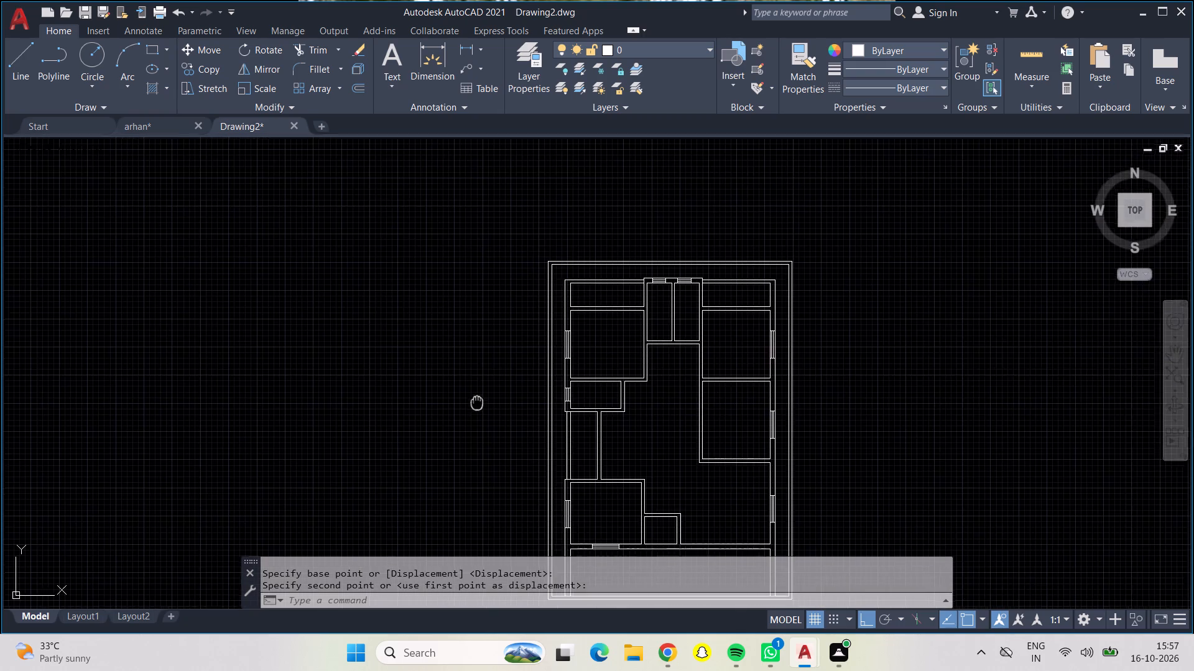
pyautogui.moveTo(470, 378); pyautogui.dragTo(447, 234, button='middle')
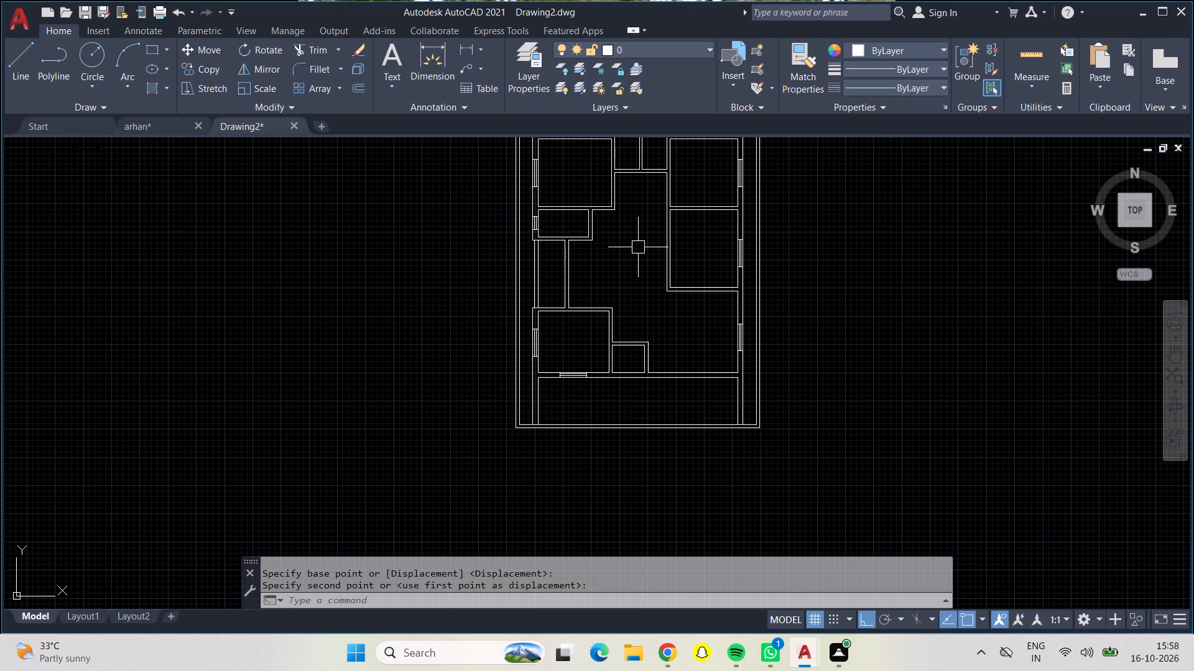
pyautogui.moveTo(638, 247); pyautogui.dragTo(658, 370, button='middle')
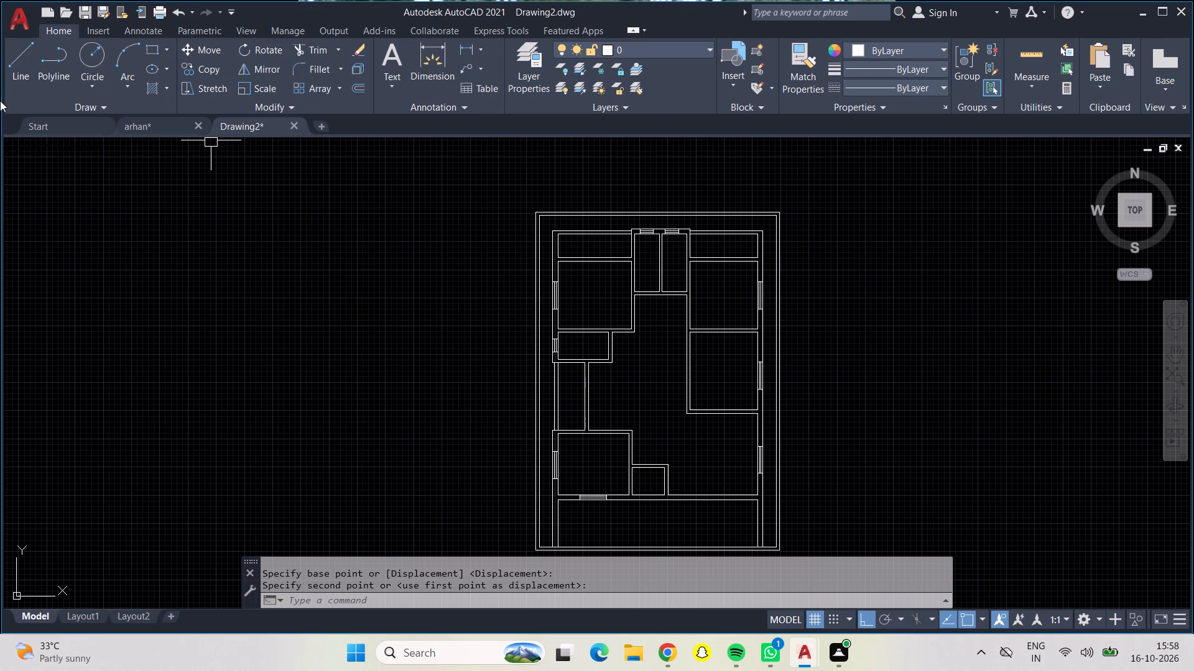
pyautogui.click(29, 67)
pyautogui.scroll(2, 635, 291)
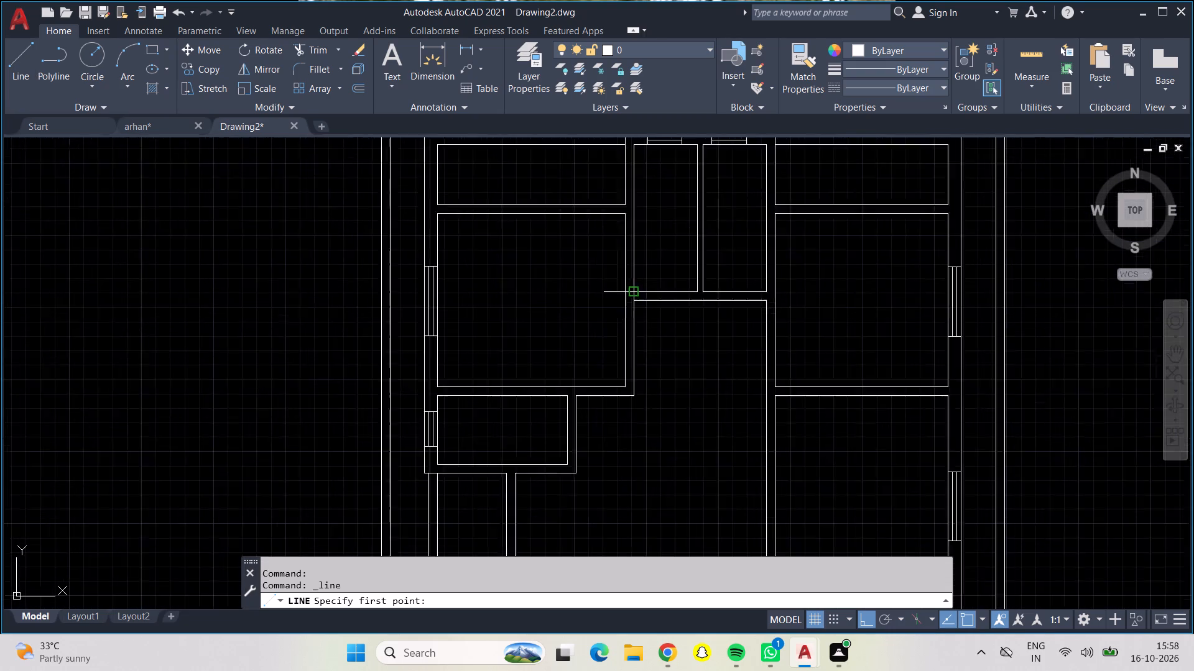
pyautogui.scroll(1, 635, 291)
pyautogui.moveTo(542, 239); pyautogui.dragTo(566, 355, button='middle')
pyautogui.scroll(2, 609, 280)
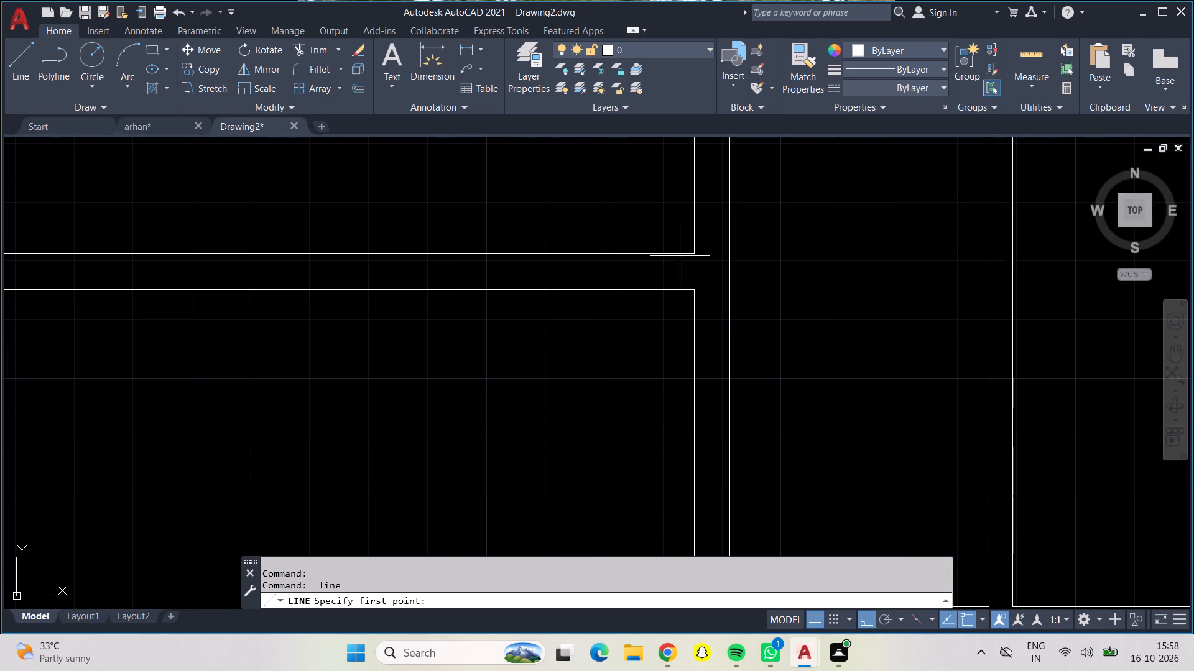
pyautogui.click(692, 258)
pyautogui.write('6"')
pyautogui.press('Return')
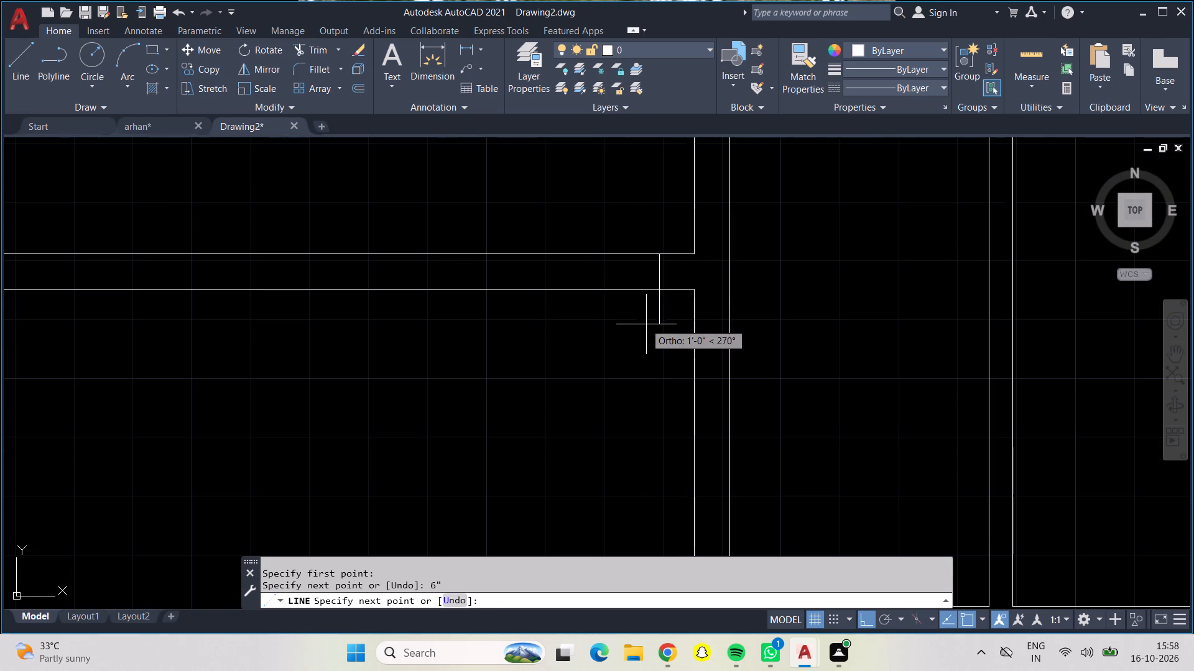
pyautogui.click(661, 290)
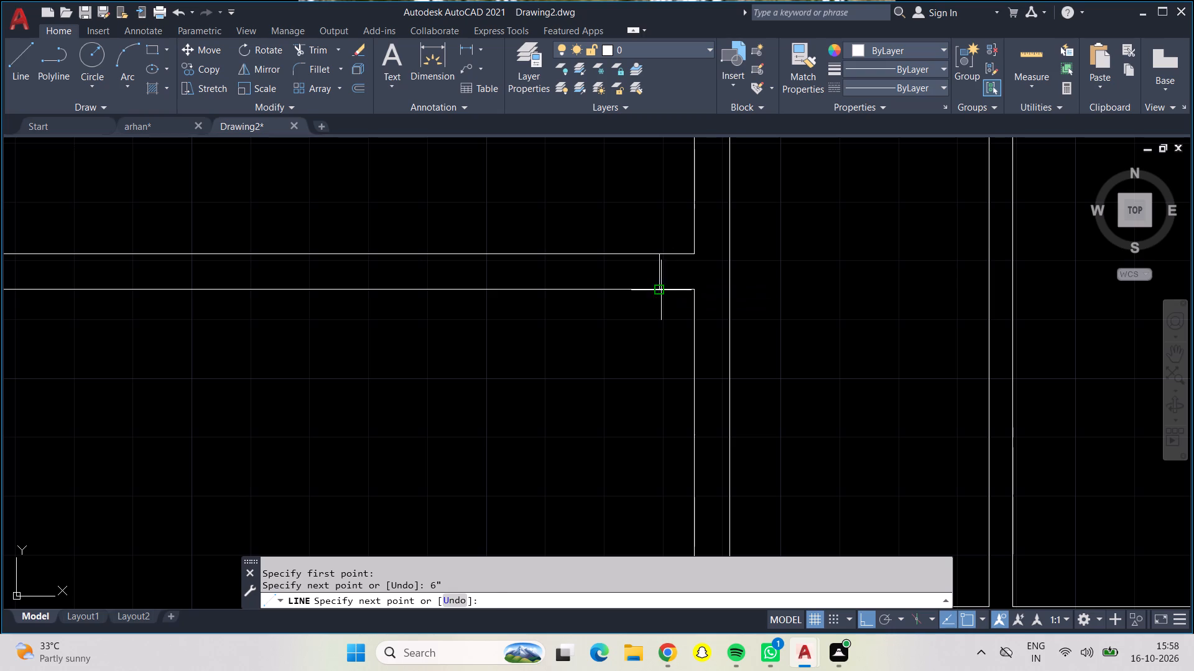
pyautogui.write('2\'5"')
pyautogui.press('Return')
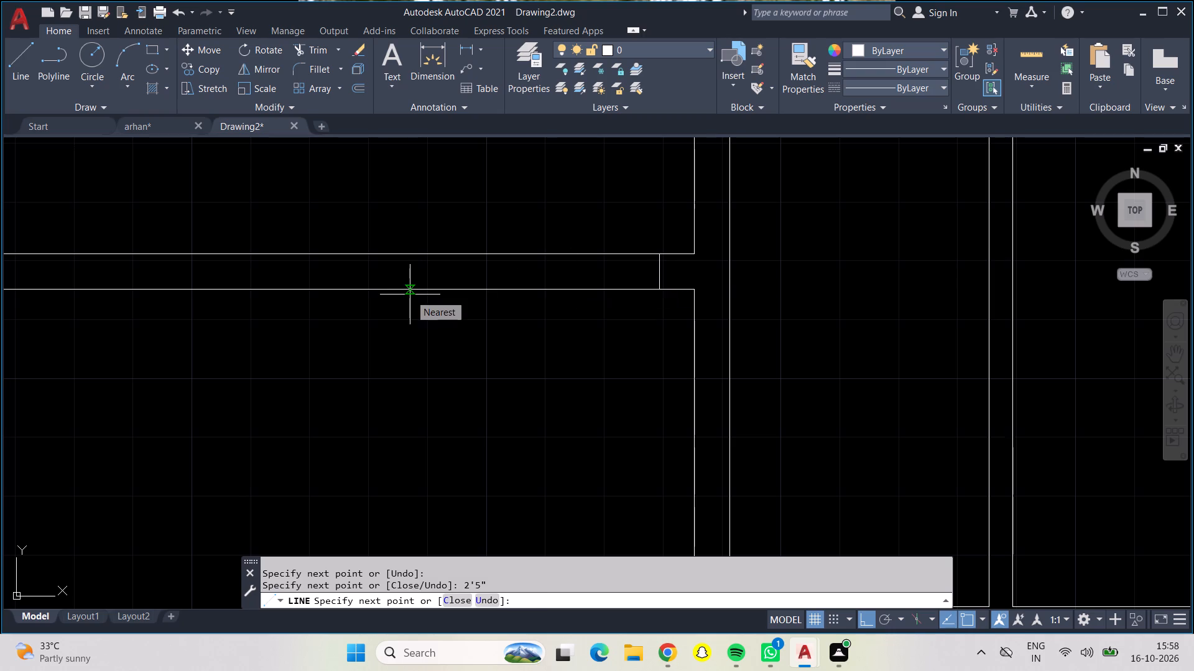
pyautogui.click(491, 256)
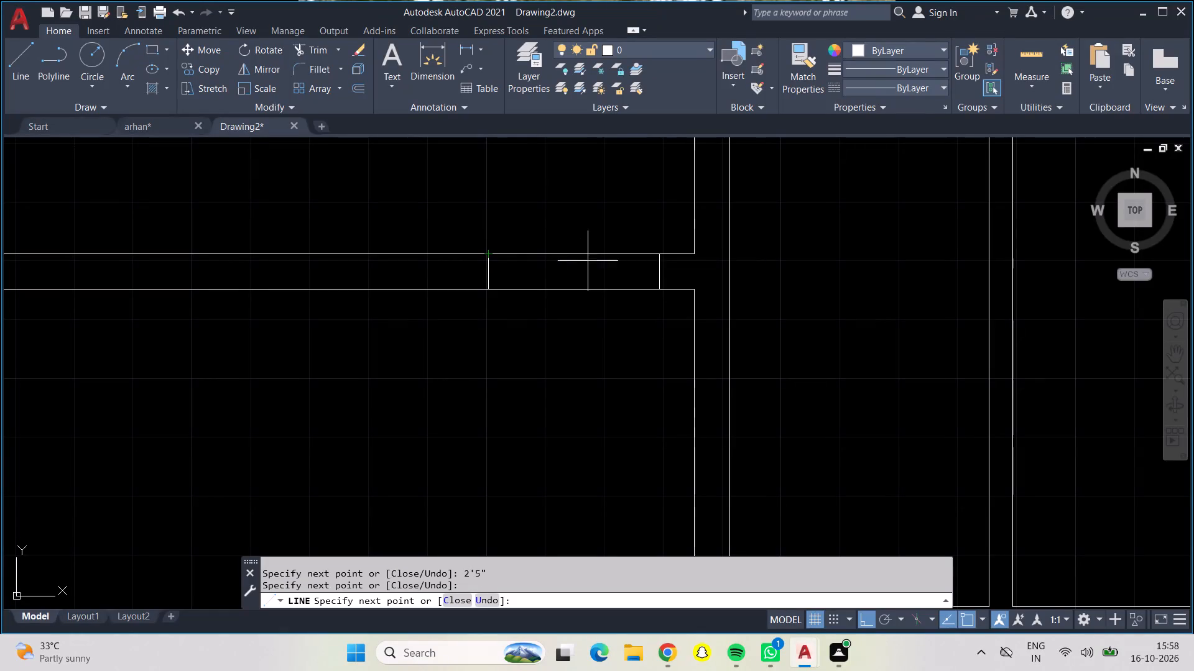
# Draw the door leaf 2'5" north from the east jamb of the northwest bedroom's door opening.
pyautogui.moveTo(660, 256); pyautogui.dragTo(659, 249)
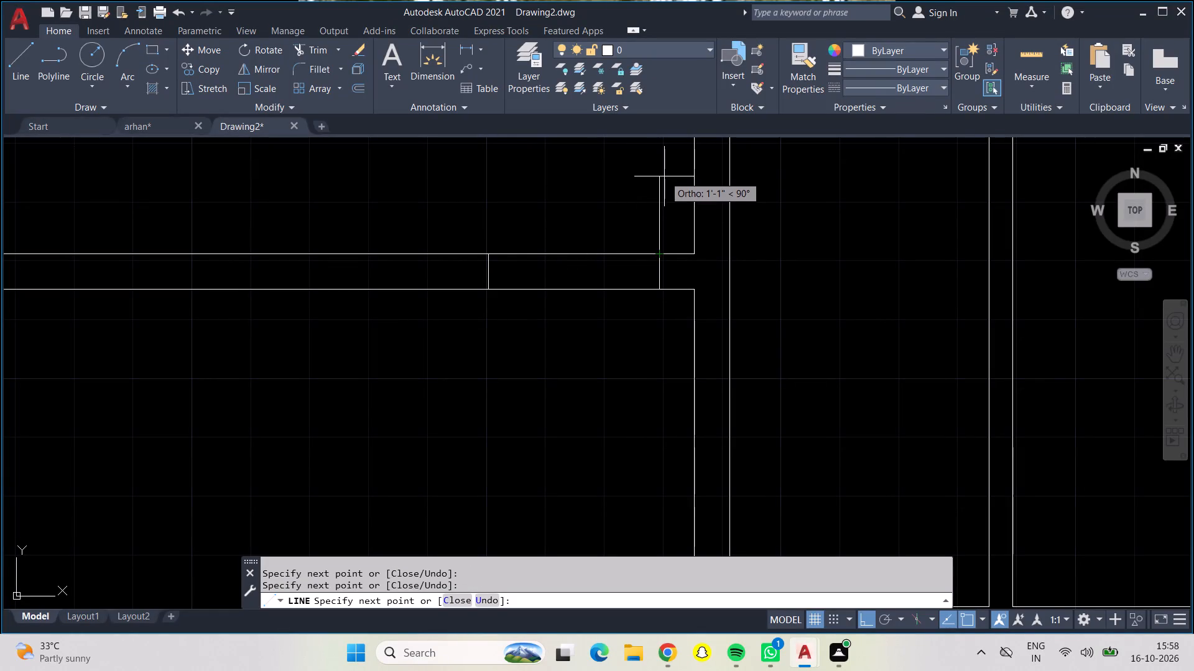
pyautogui.write('2\'5"')
pyautogui.press('Return')
pyautogui.scroll(-2, 664, 176)
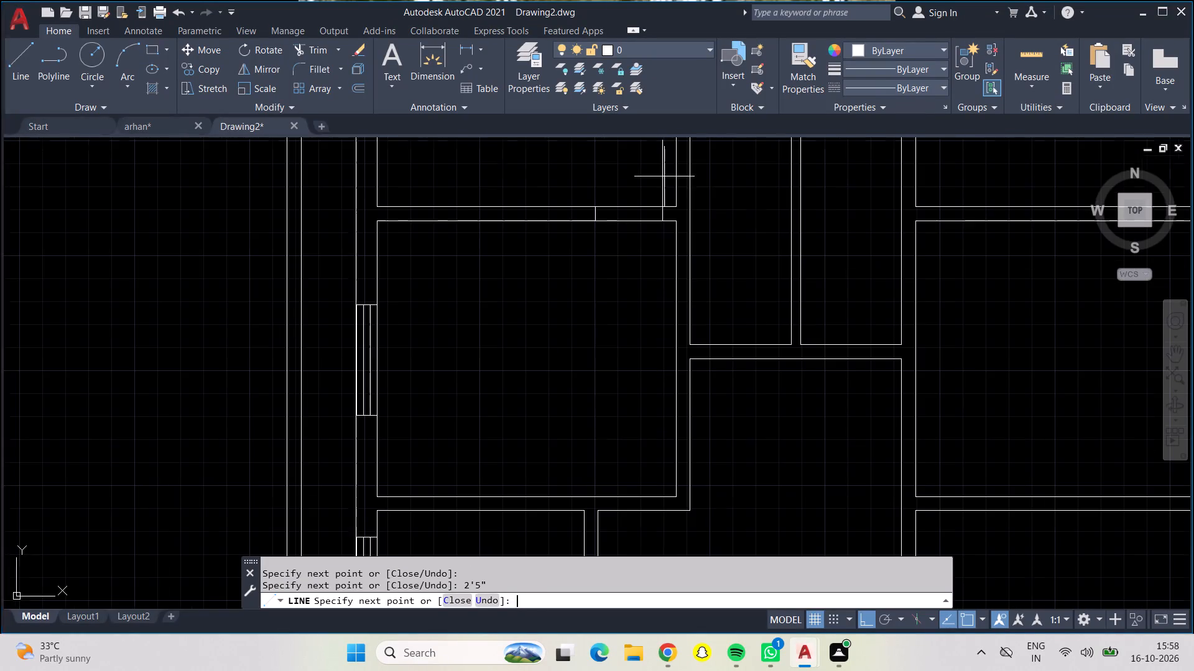
pyautogui.moveTo(622, 285); pyautogui.dragTo(527, 366, button='middle')
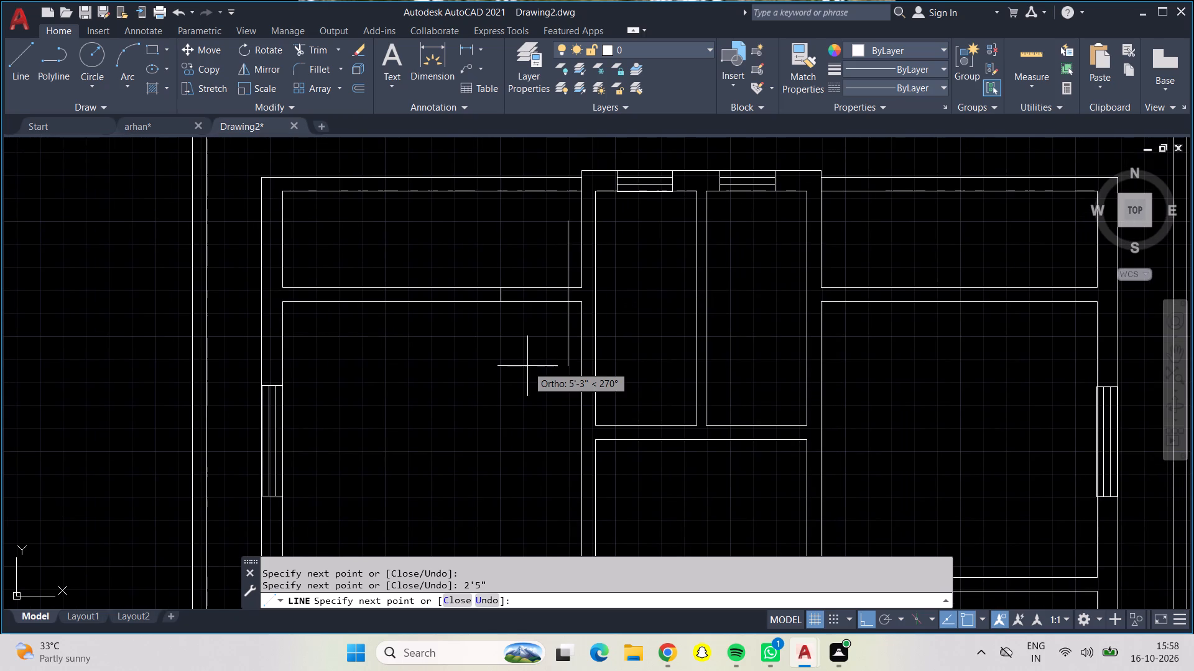
pyautogui.press('Escape')
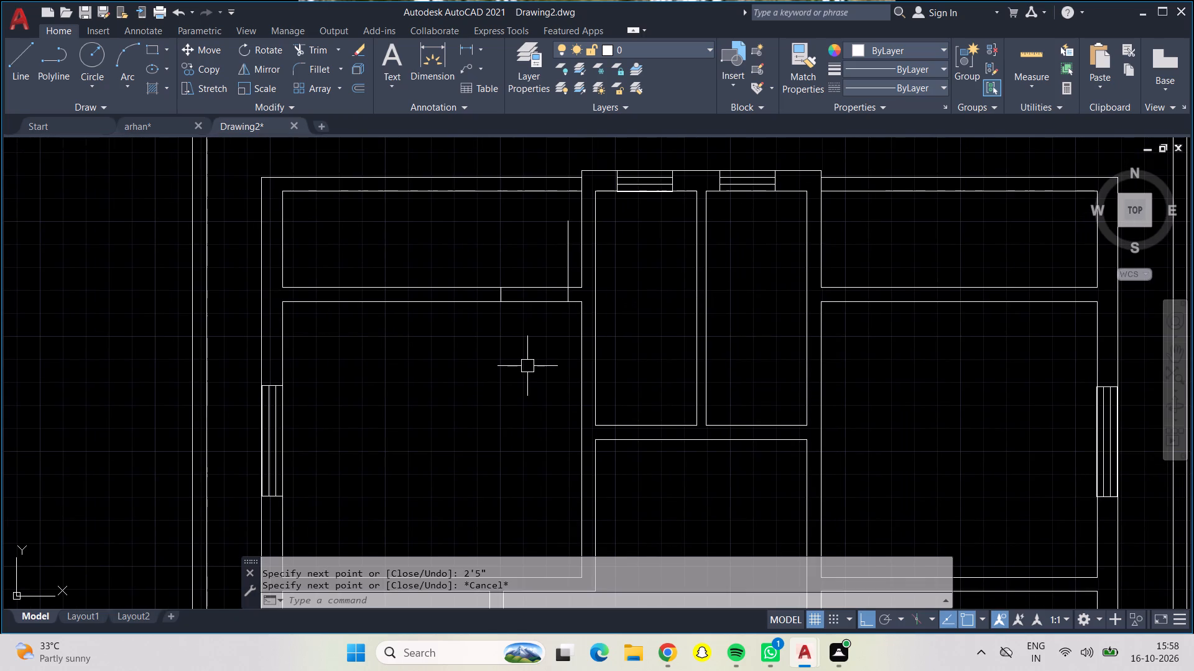
# Outline a 2'5" door opening in the wall between the northeast bedroom and its northern strip room, 6" from the west corner.
pyautogui.click(9, 68)
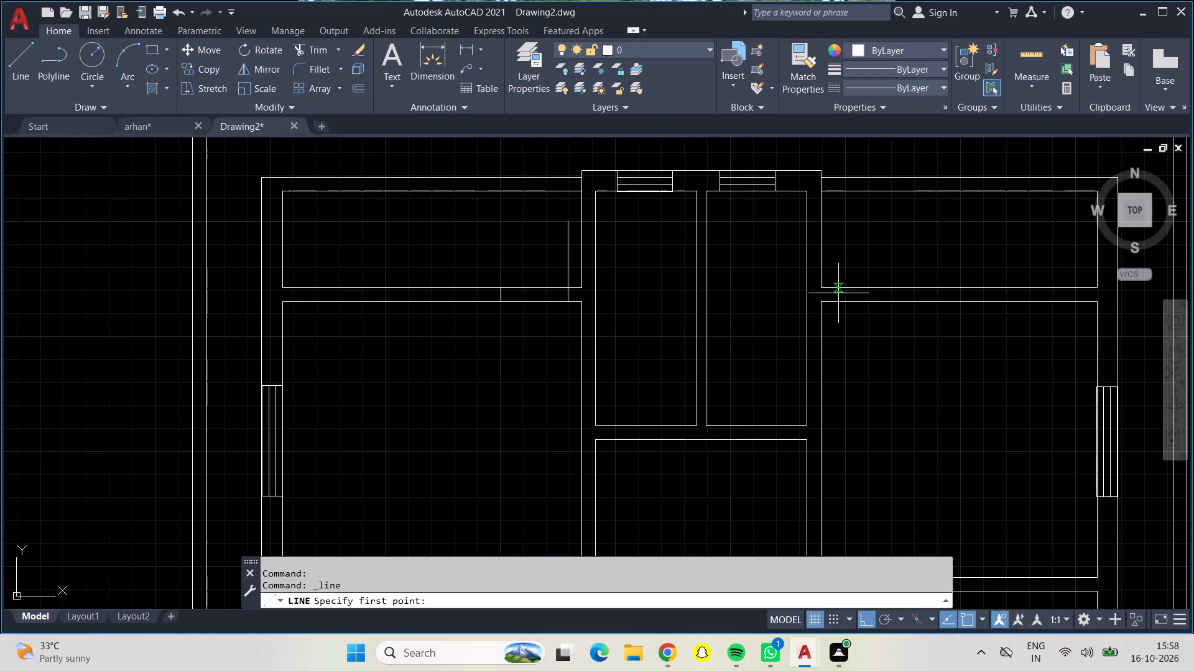
pyautogui.scroll(3, 825, 285)
pyautogui.click(812, 296)
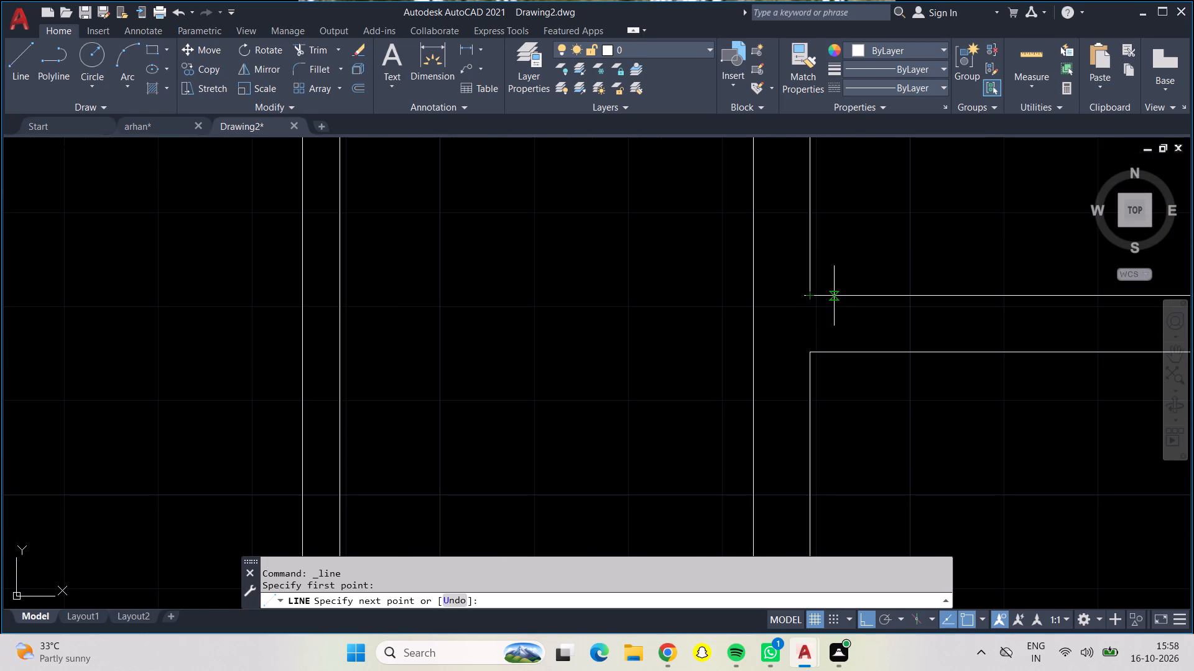
pyautogui.write('6"')
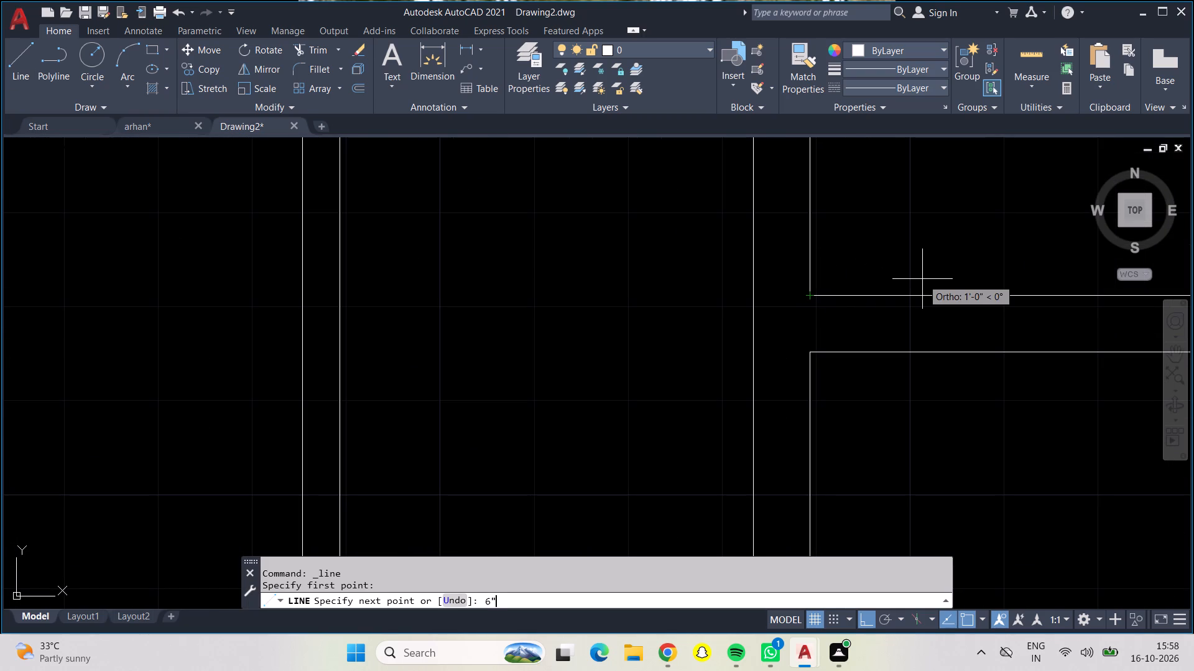
pyautogui.press('Return')
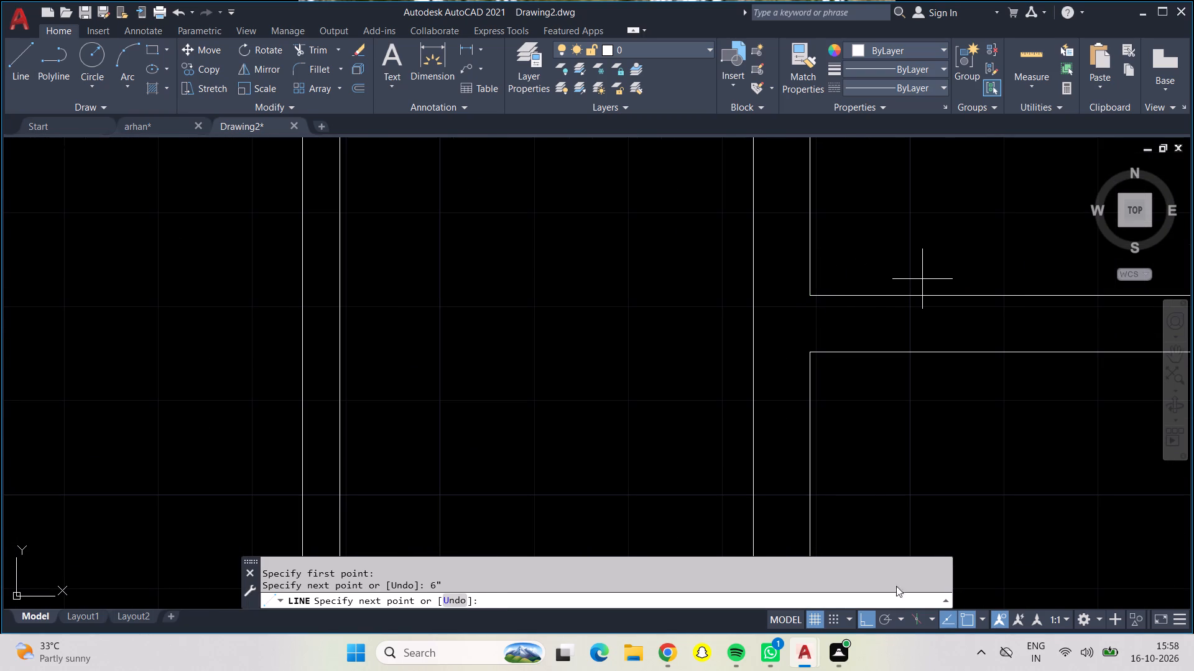
pyautogui.click(868, 355)
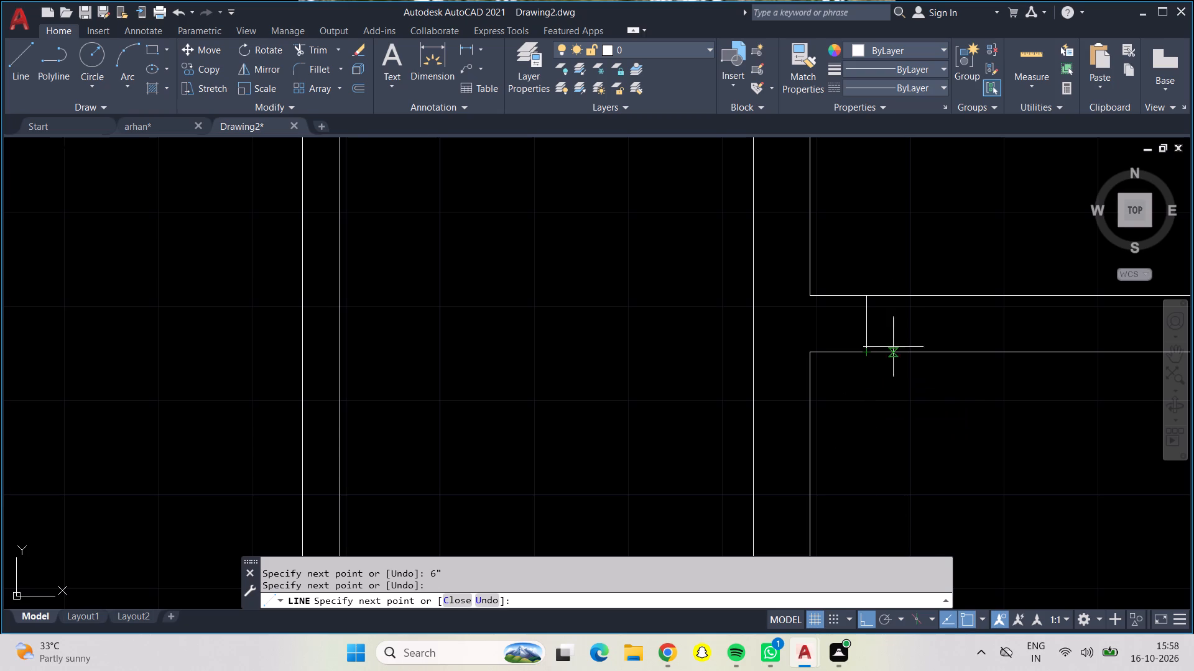
pyautogui.write('2\'5"')
pyautogui.press('Return')
pyautogui.scroll(-2, 999, 314)
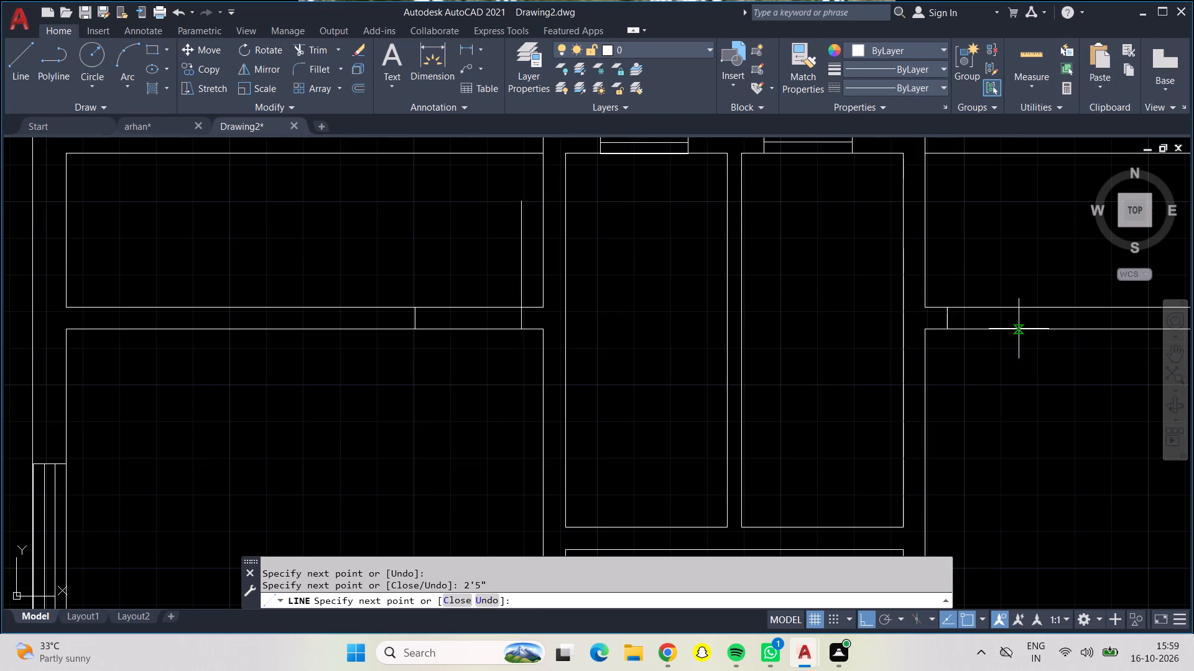
pyautogui.moveTo(1019, 327); pyautogui.dragTo(859, 335, button='middle')
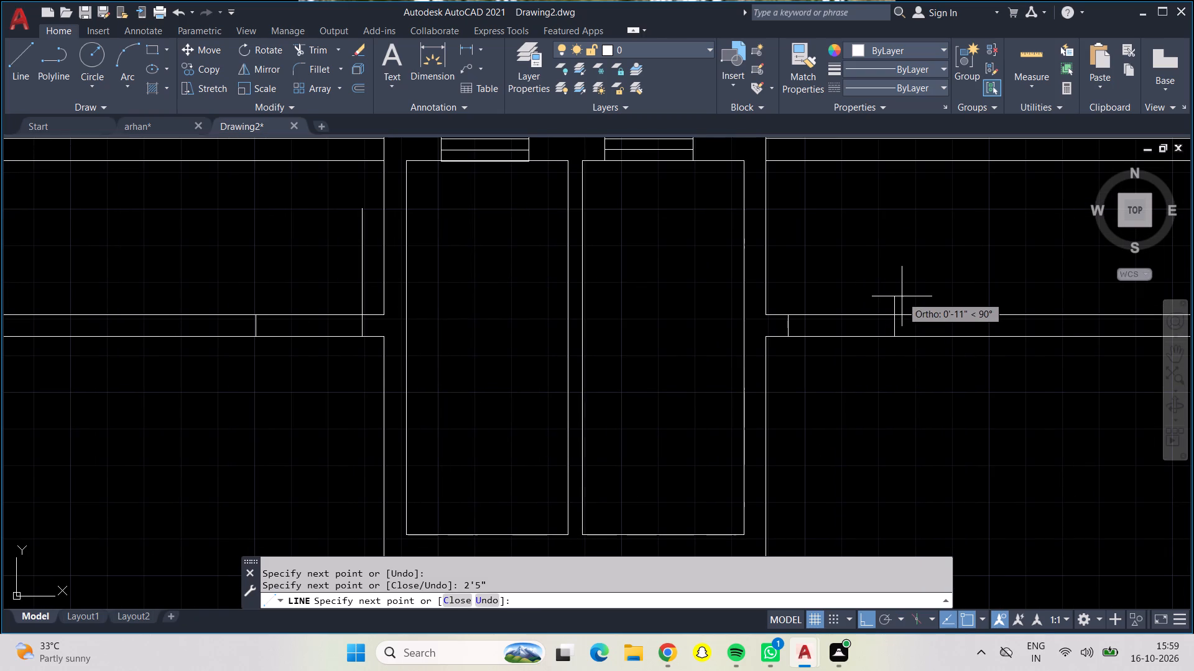
pyautogui.click(898, 315)
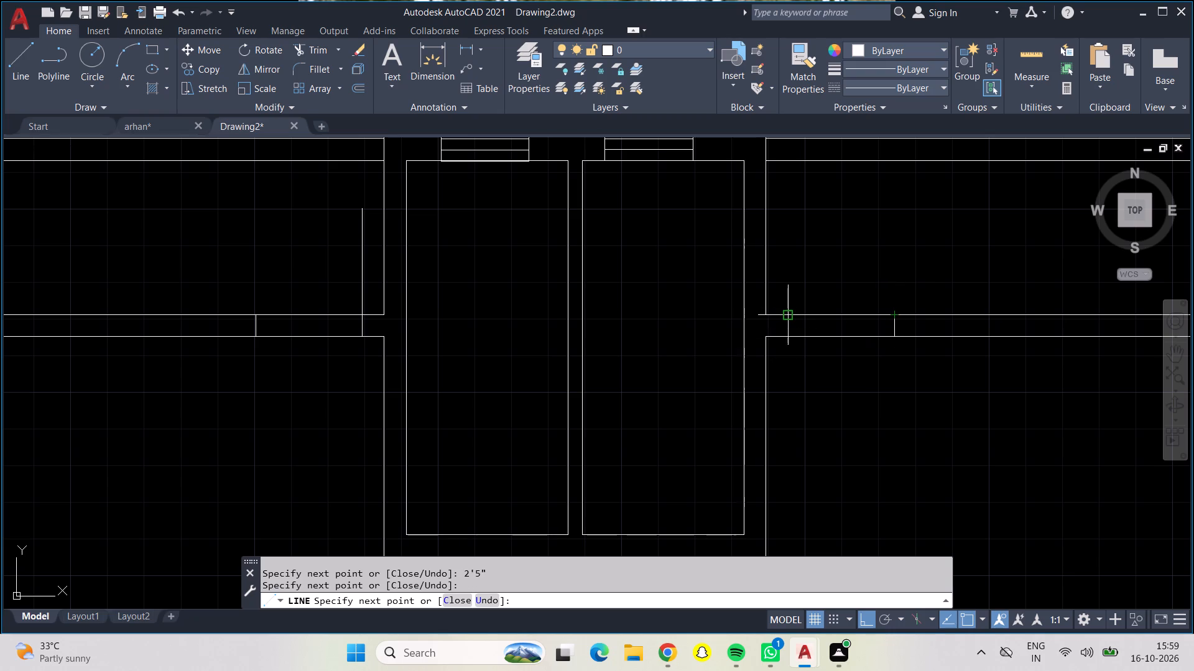
# Close the opening back to its west jamb and draw the northeast bedroom's door leaf 2'5" north from there.
pyautogui.click(787, 319)
pyautogui.write('2\'5"')
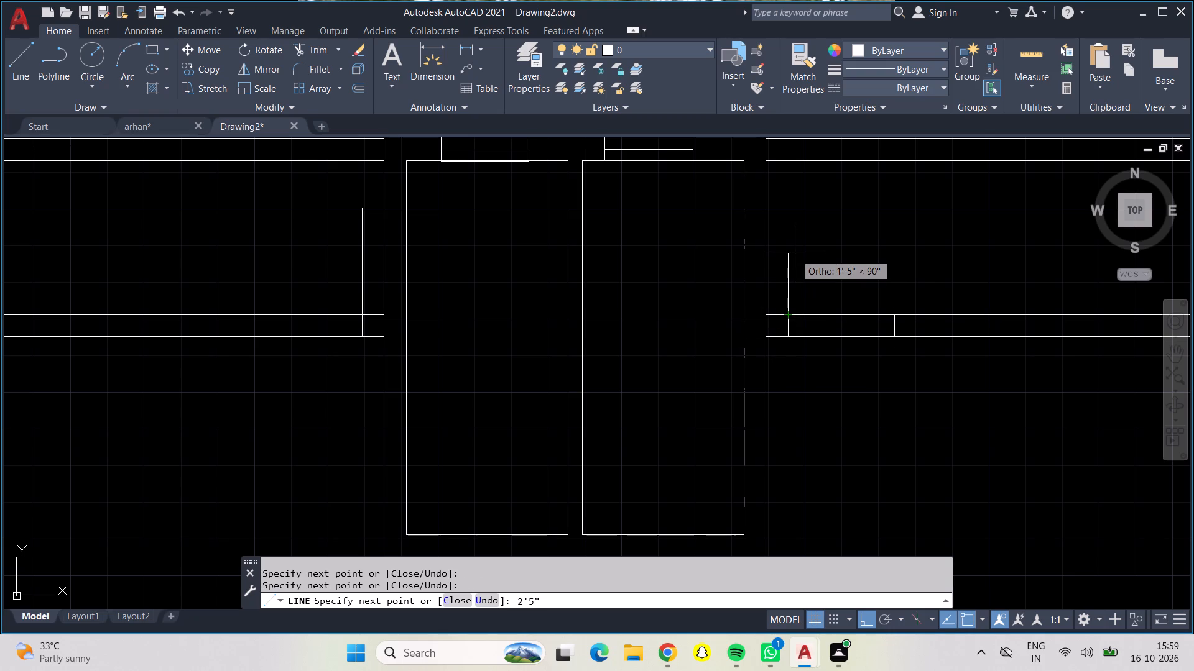
pyautogui.press('Return')
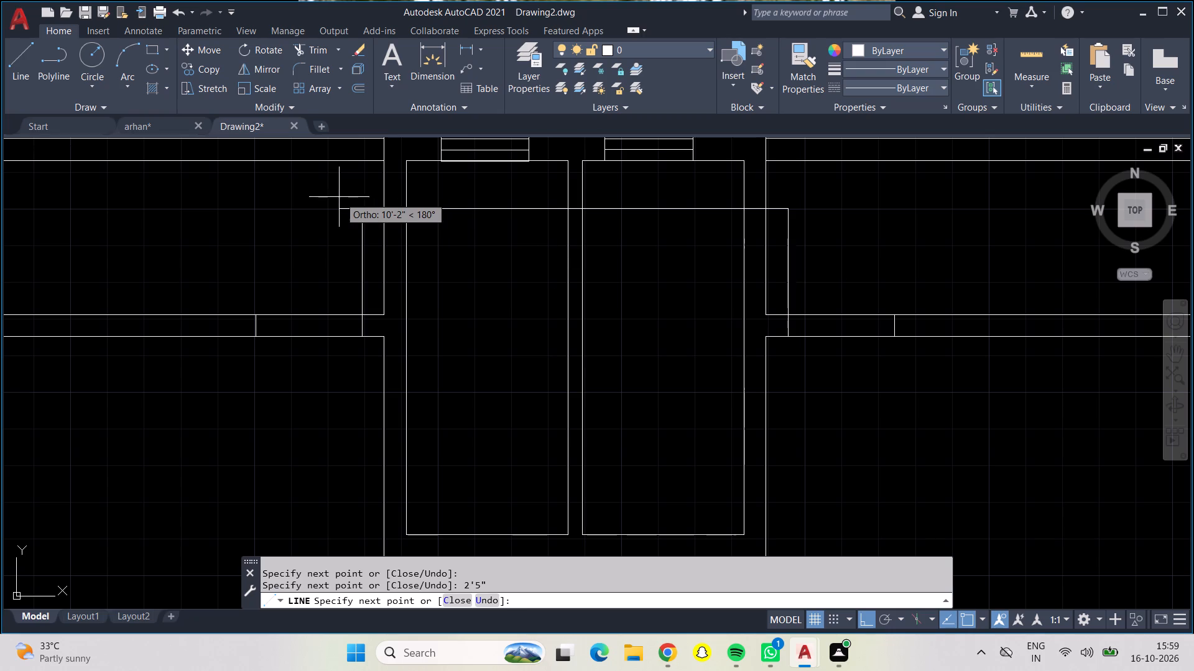
pyautogui.press('Return')
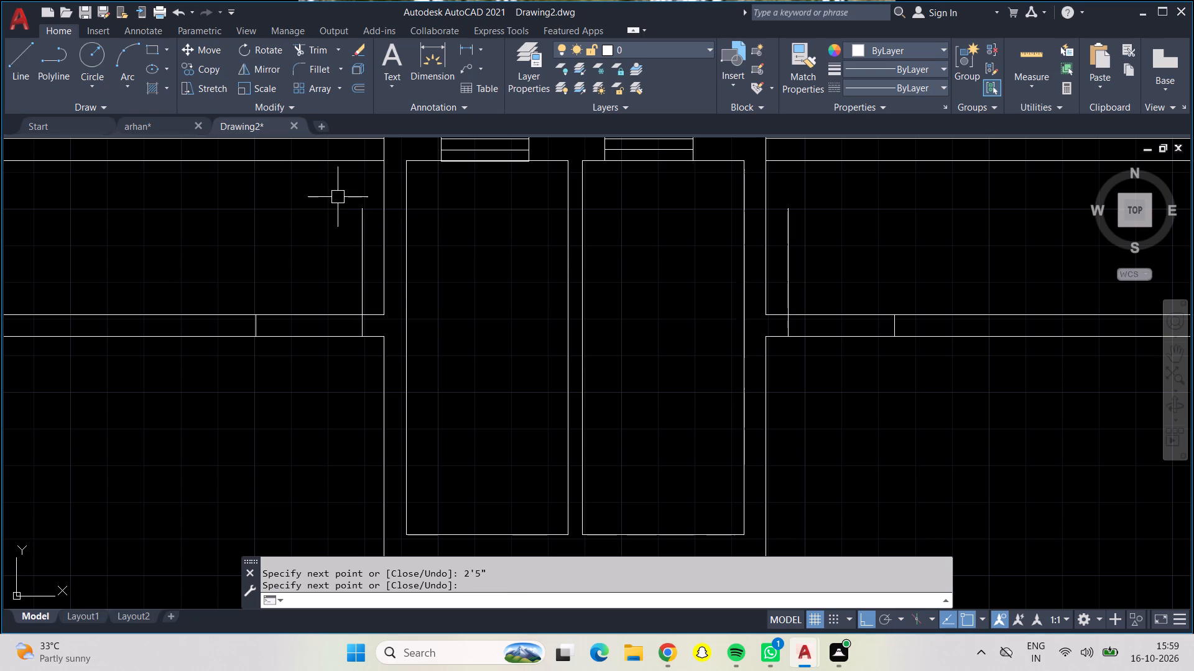
# Outline a 2'5" door opening in the wall between the northwest bedroom and the western narrow central room, 6" north of the narrow room's southwest corner.
pyautogui.moveTo(448, 394); pyautogui.dragTo(456, 222, button='middle')
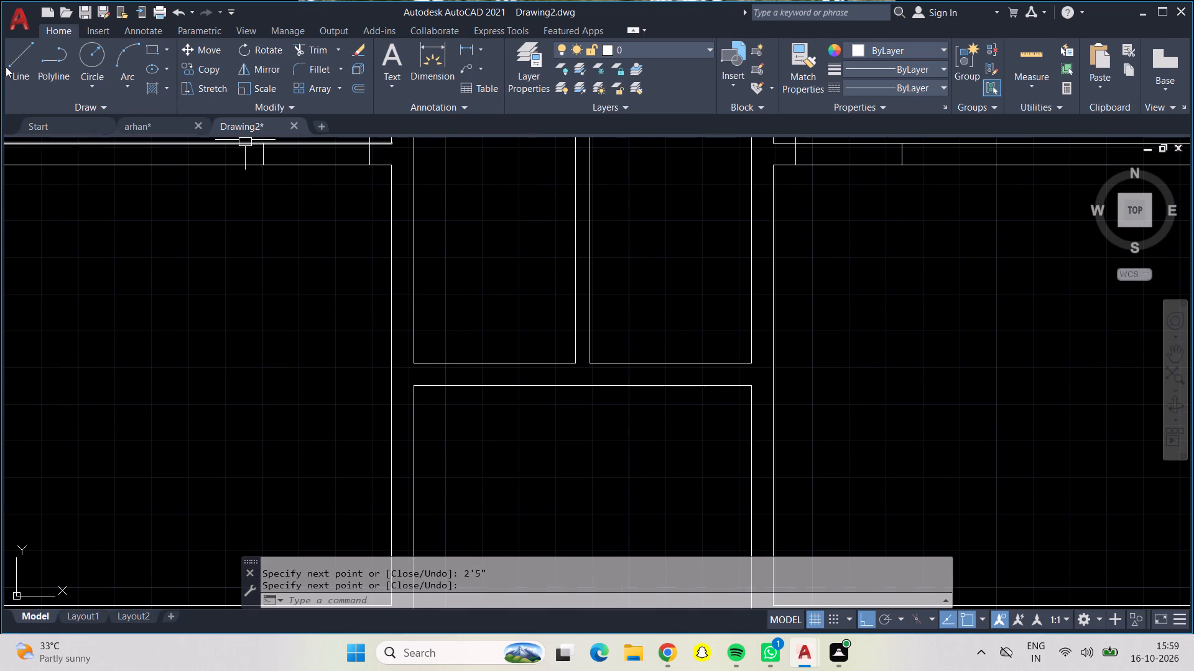
pyautogui.click(14, 68)
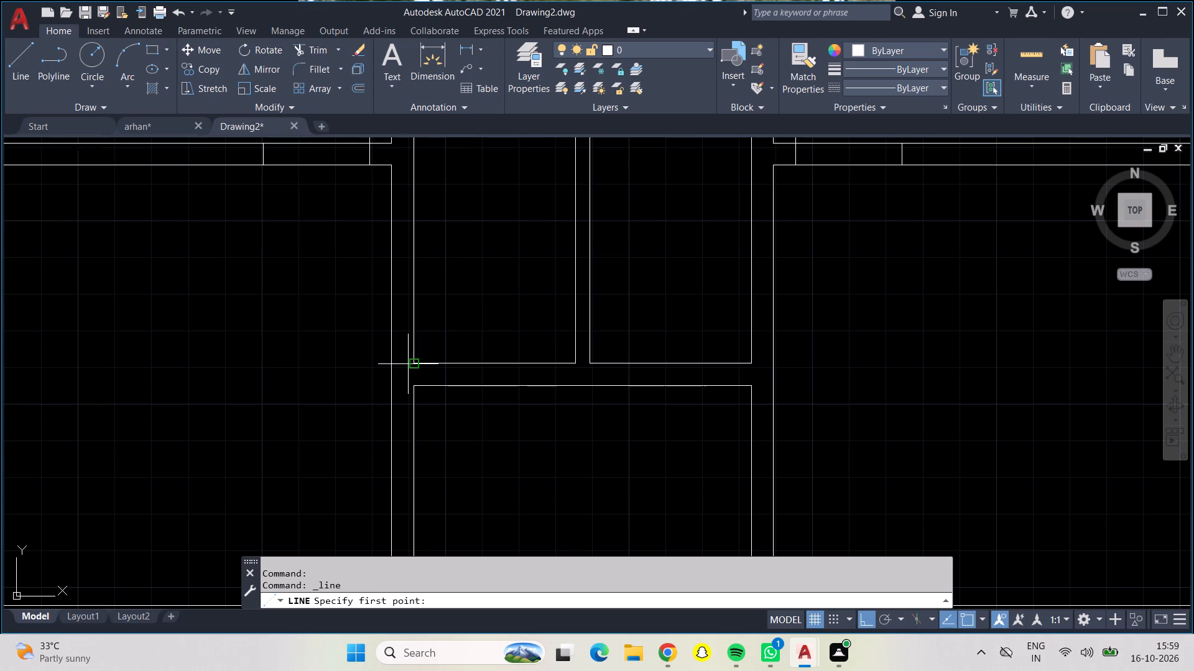
pyautogui.scroll(3, 400, 380)
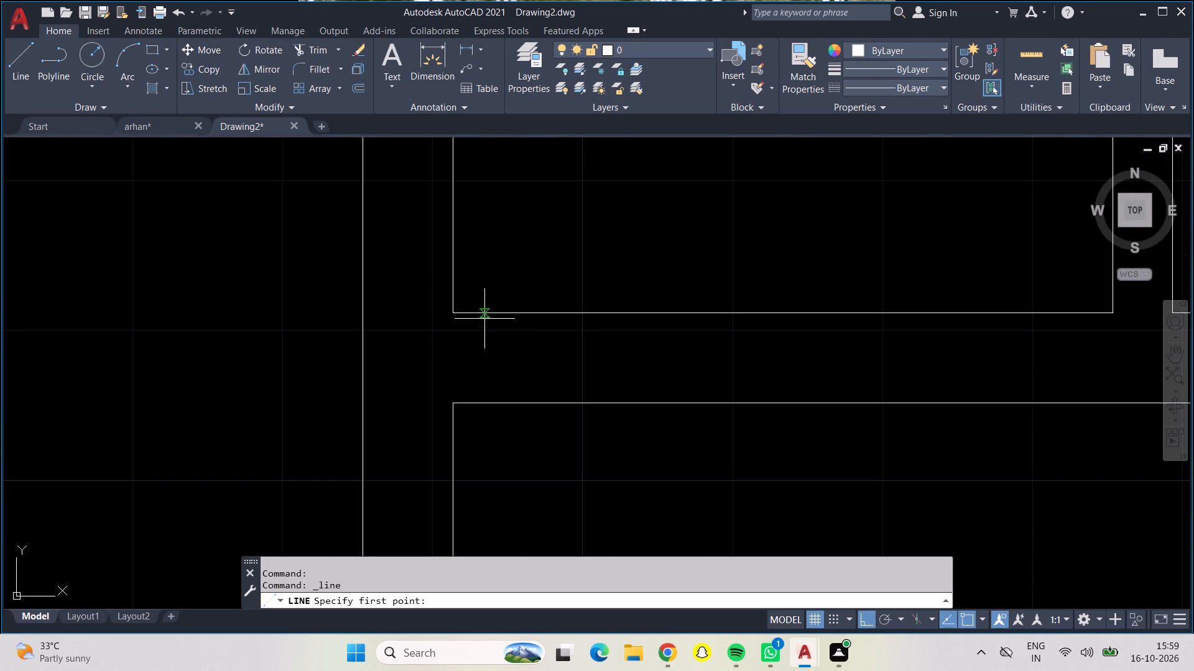
pyautogui.click(450, 314)
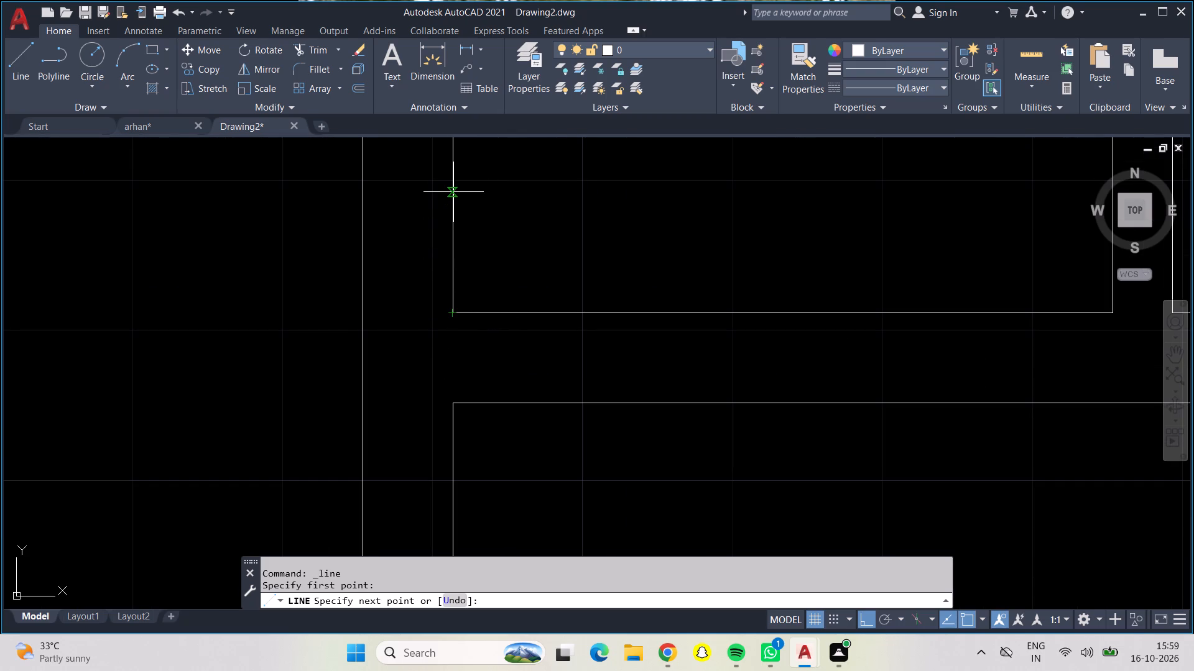
pyautogui.press('6')
pyautogui.hotkey('shift', '"')
pyautogui.press('Return')
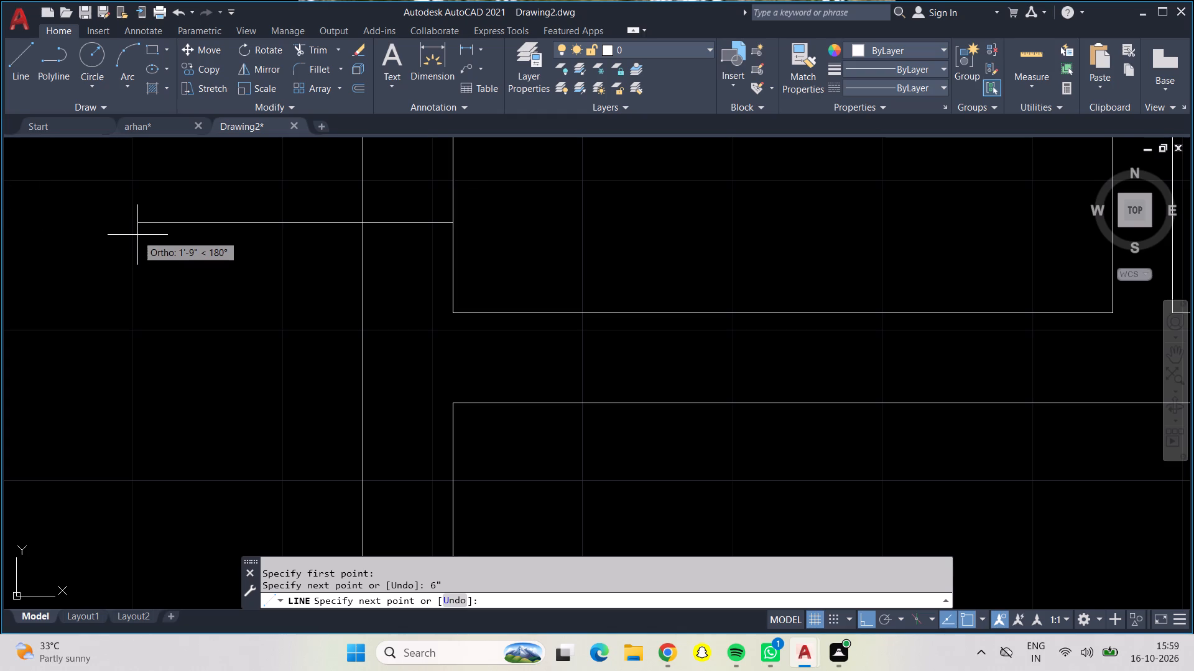
pyautogui.moveTo(137, 235); pyautogui.dragTo(149, 342, button='middle')
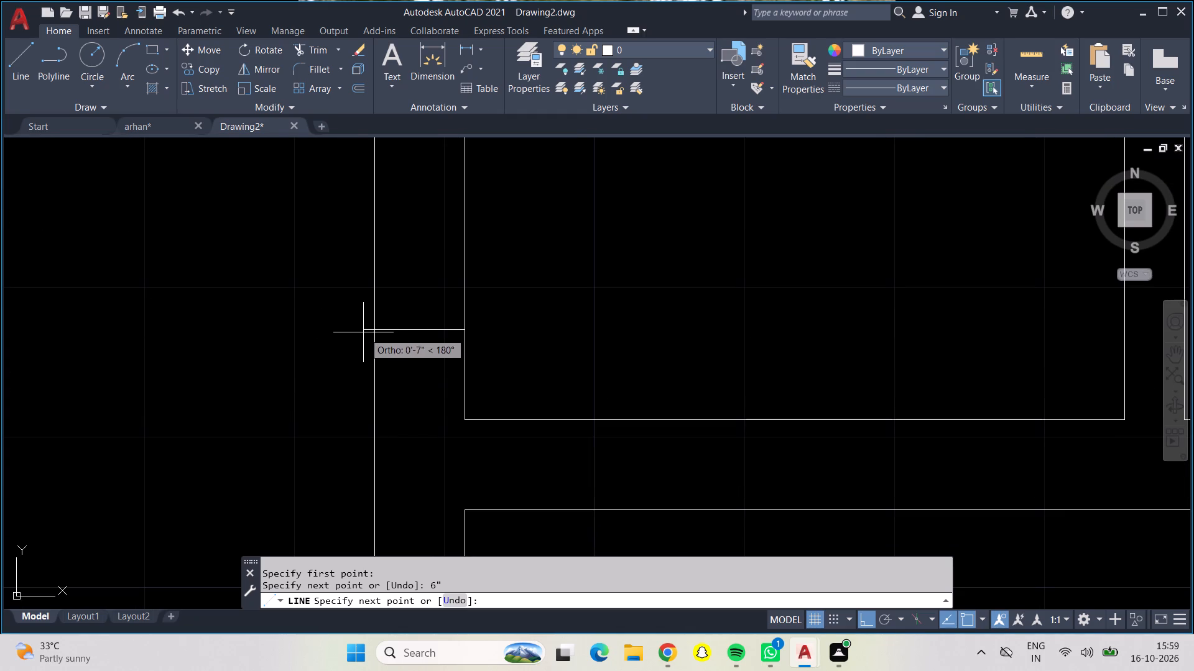
pyautogui.click(373, 331)
pyautogui.moveTo(374, 217); pyautogui.dragTo(388, 493, button='middle')
pyautogui.write('2\'5"')
pyautogui.press('Return')
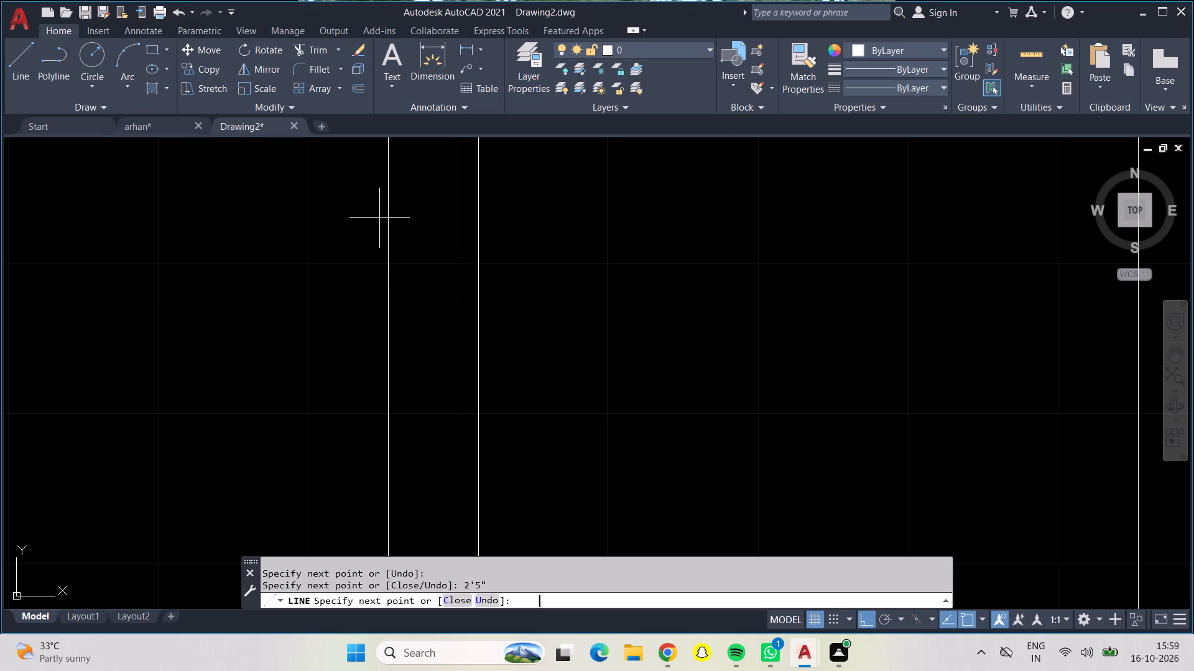
pyautogui.scroll(-2, 422, 242)
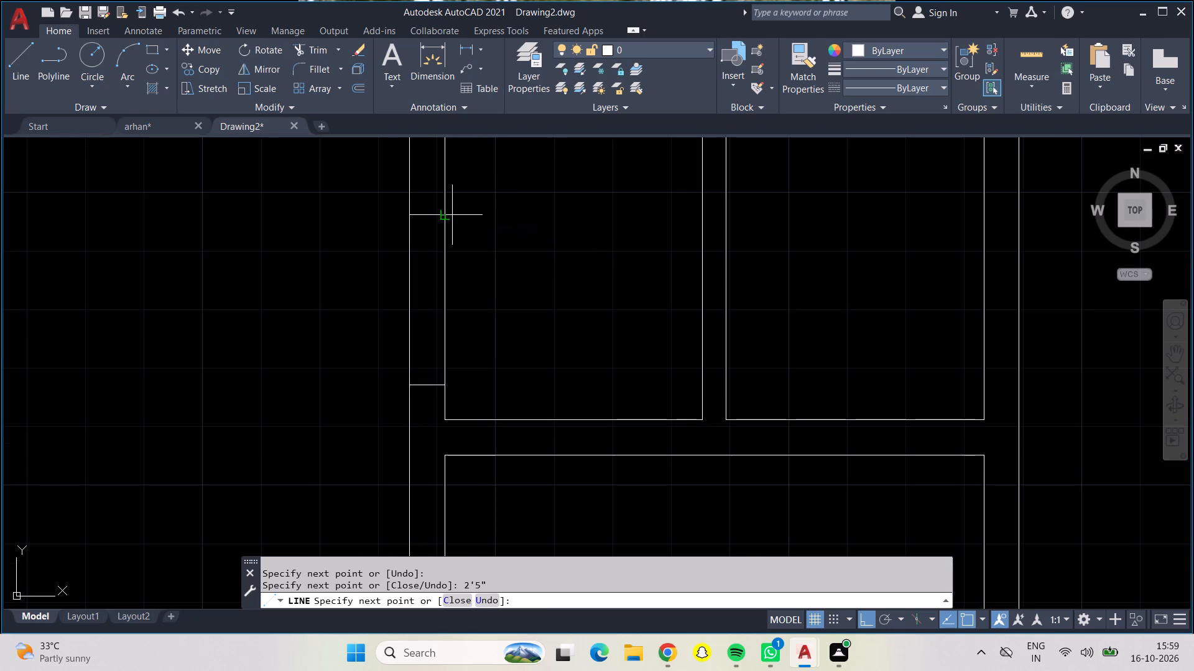
pyautogui.click(442, 217)
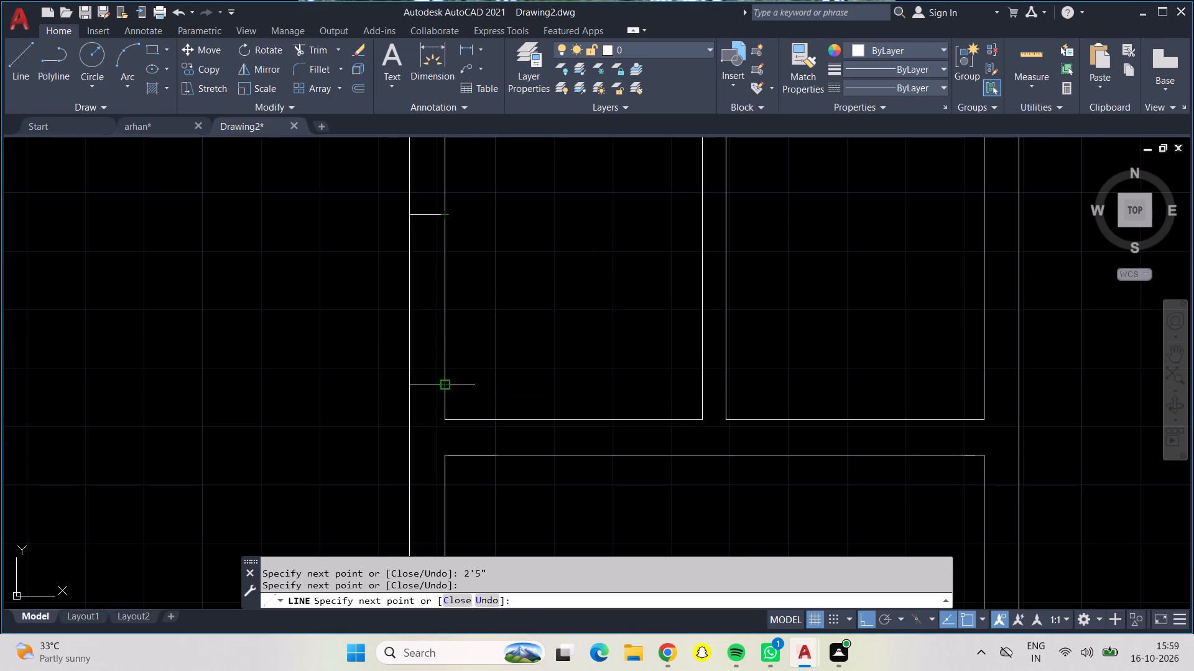
# Close the opening back to its south jamb and draw the western narrow room's door leaf 2'5" east from there.
pyautogui.click(437, 381)
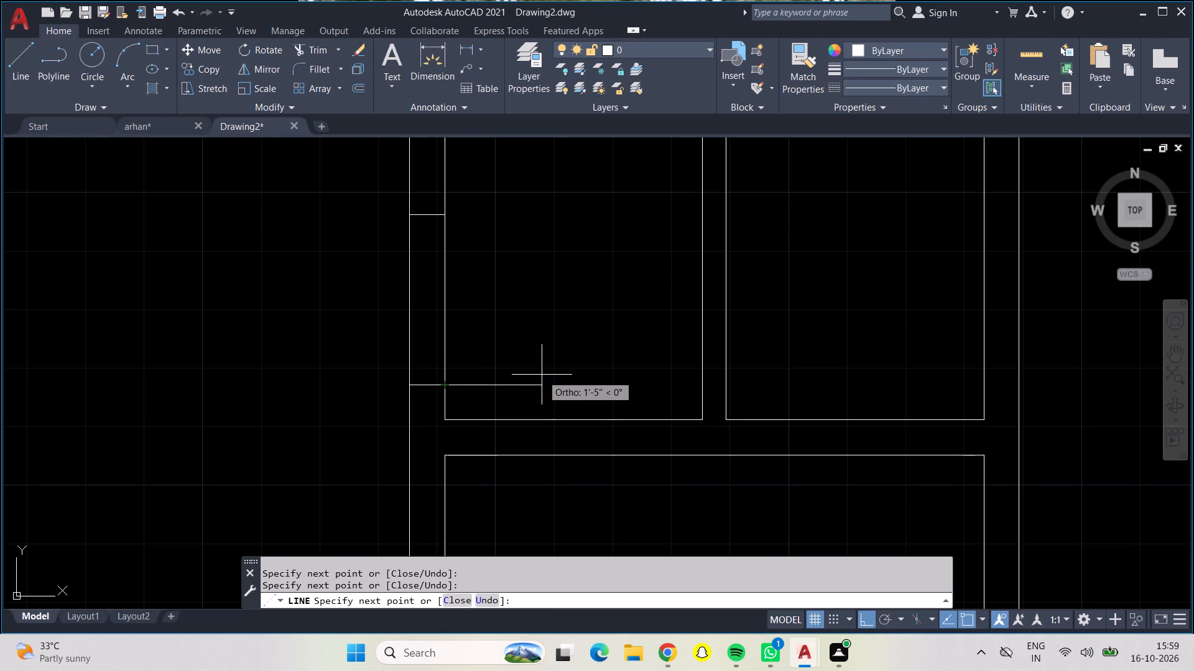
pyautogui.write('2\'5"')
pyautogui.press('Return')
pyautogui.press('Return')
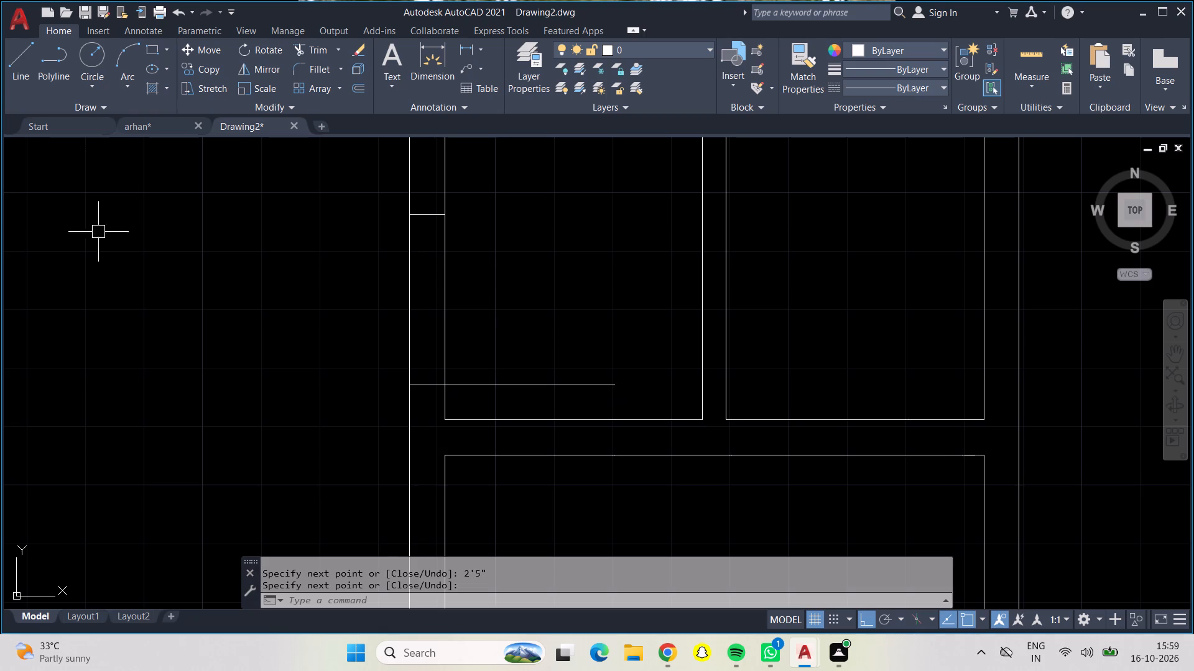
# Outline a 2'5" door opening in the wall between the eastern narrow central room and the northeast bedroom, 6" north of the narrow room's southeast corner.
pyautogui.click(6, 65)
pyautogui.click(15, 61)
pyautogui.moveTo(815, 311); pyautogui.dragTo(686, 311, button='middle')
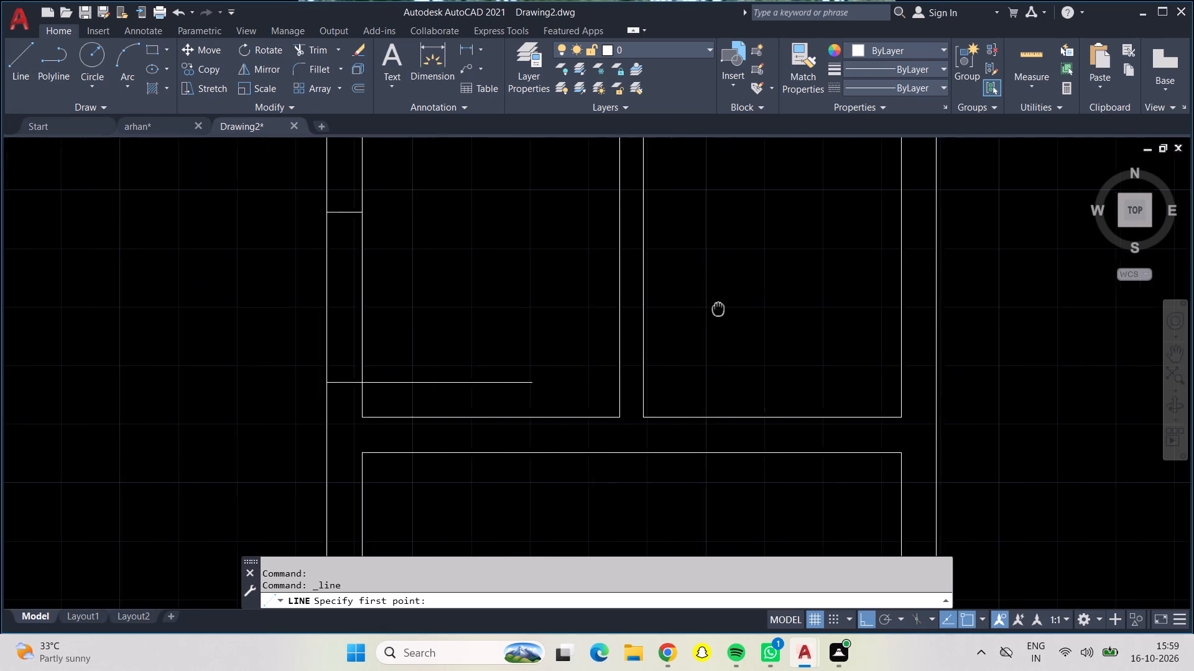
pyautogui.moveTo(686, 311); pyautogui.dragTo(499, 315, button='middle')
pyautogui.scroll(1, 664, 422)
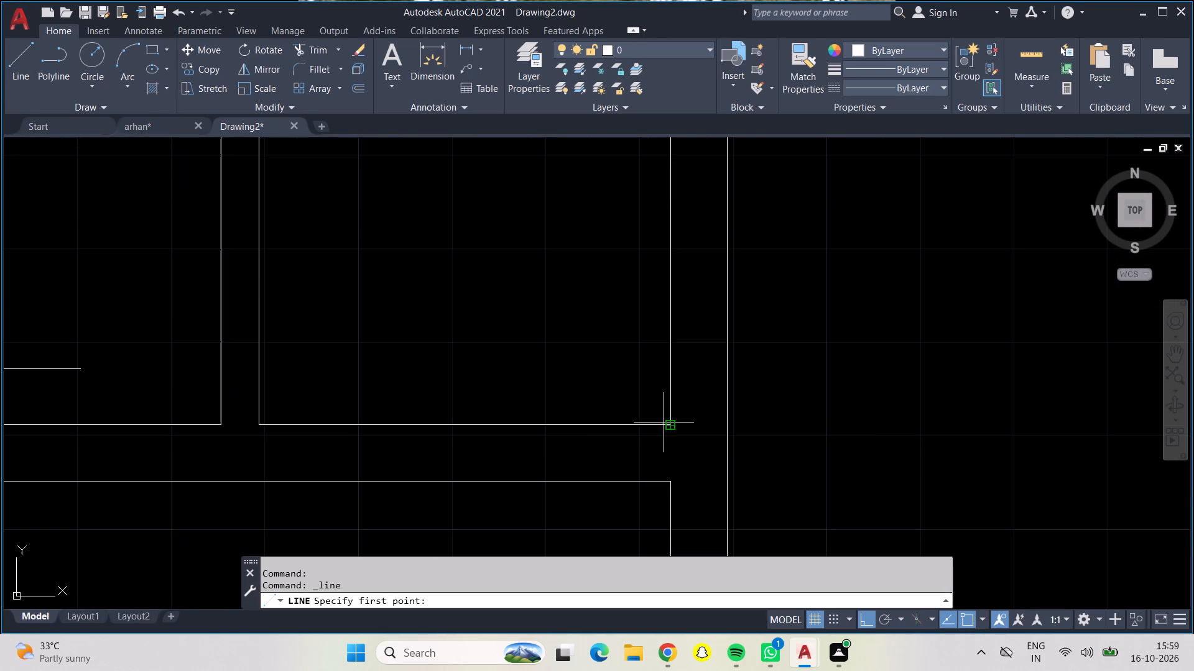
pyautogui.click(669, 423)
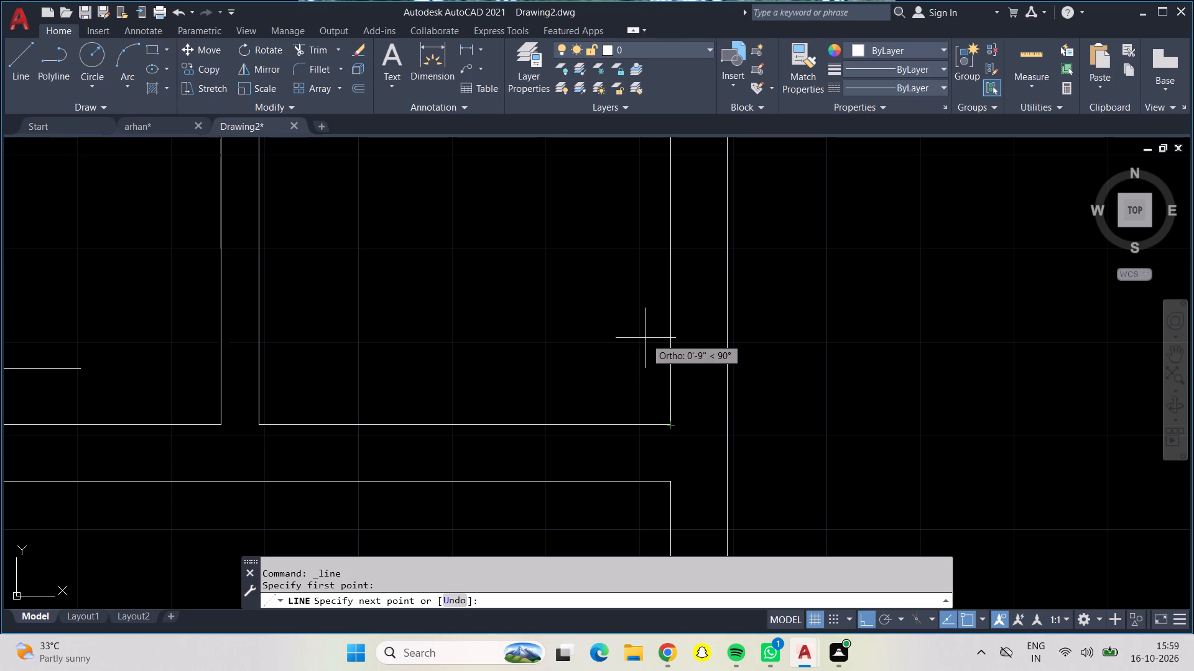
pyautogui.write('6"')
pyautogui.press('Return')
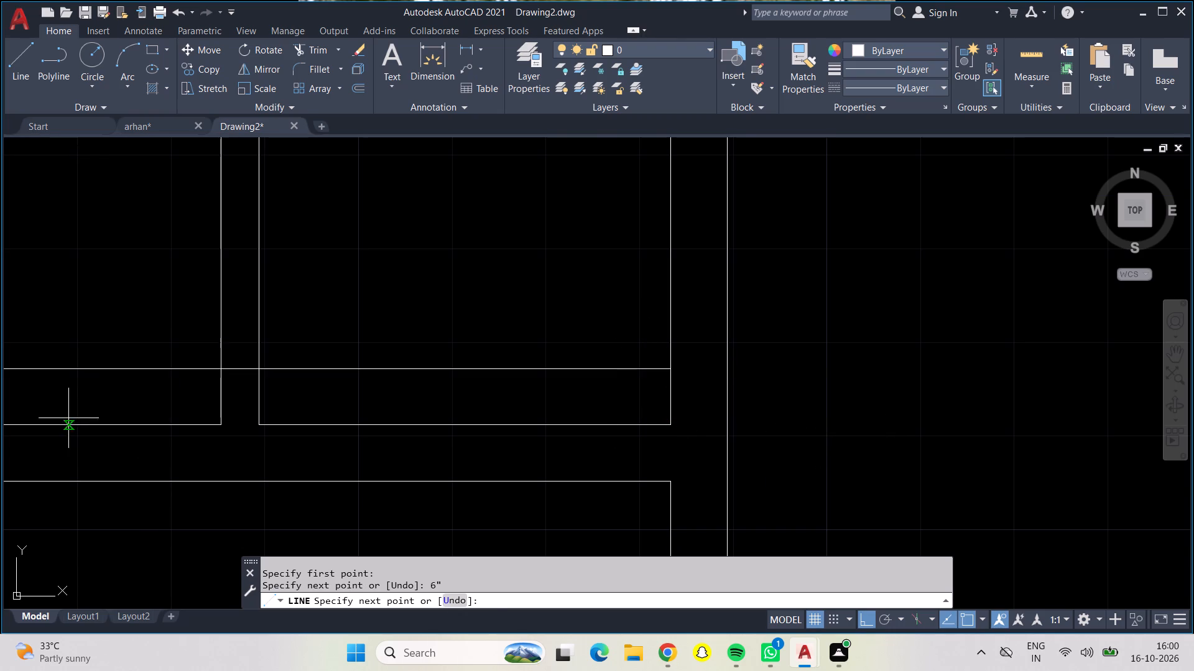
pyautogui.click(728, 369)
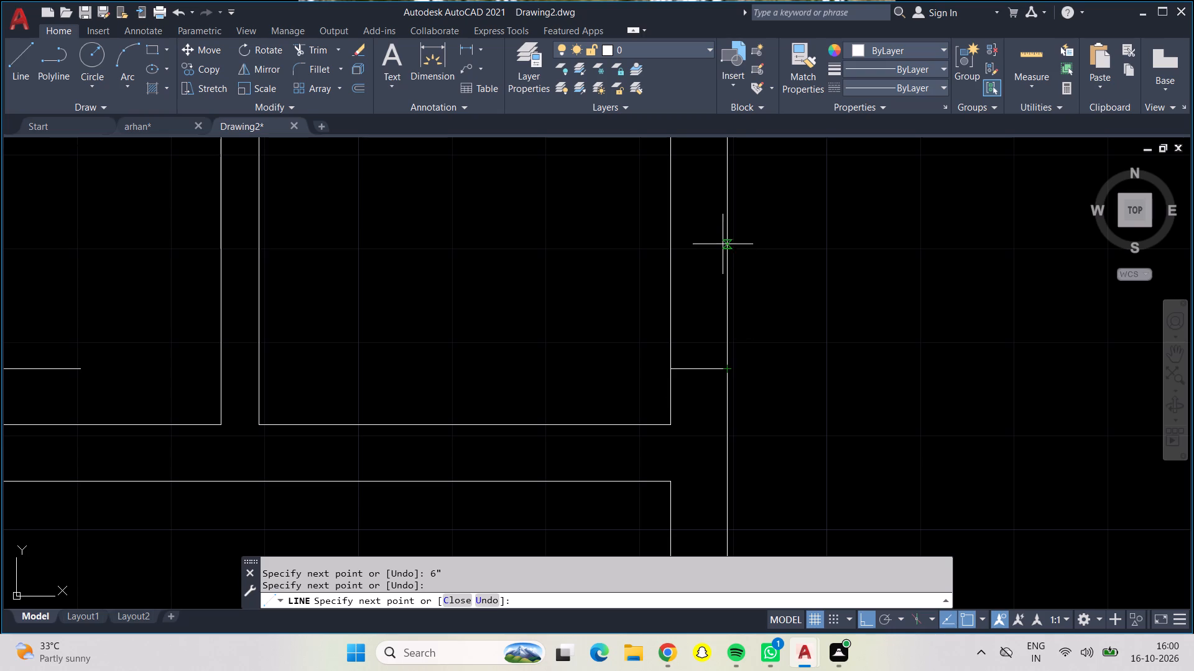
pyautogui.write('2\'5"')
pyautogui.press('Return')
pyautogui.scroll(-2, 713, 181)
pyautogui.moveTo(711, 201); pyautogui.dragTo(703, 296, button='middle')
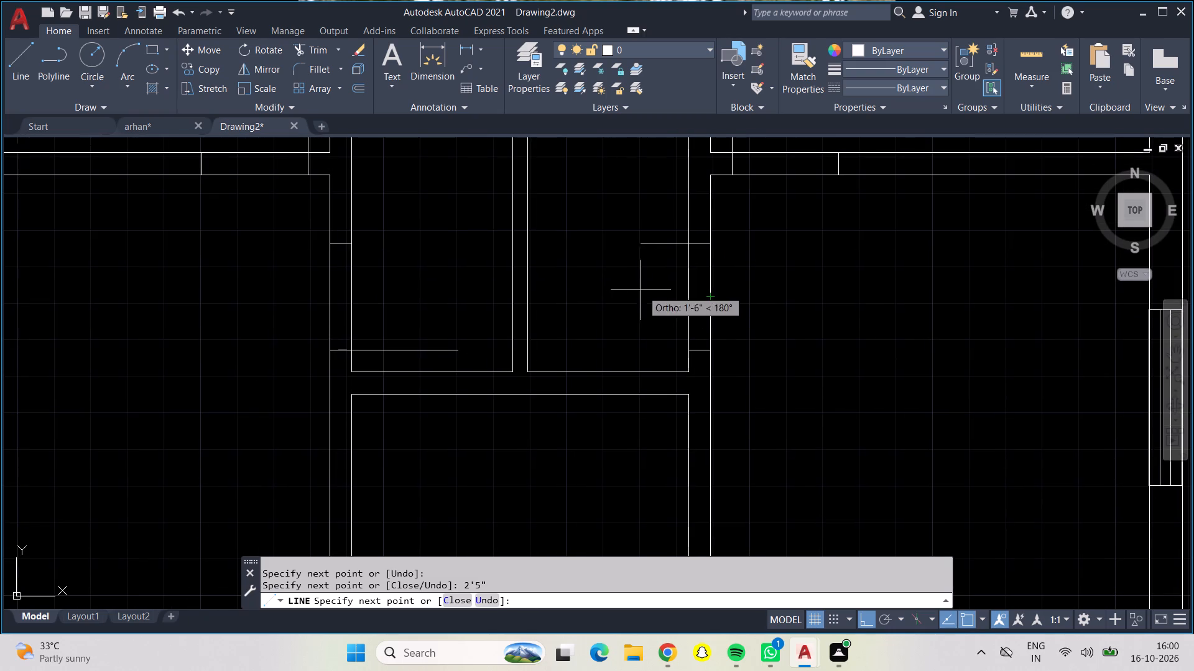
pyautogui.click(688, 245)
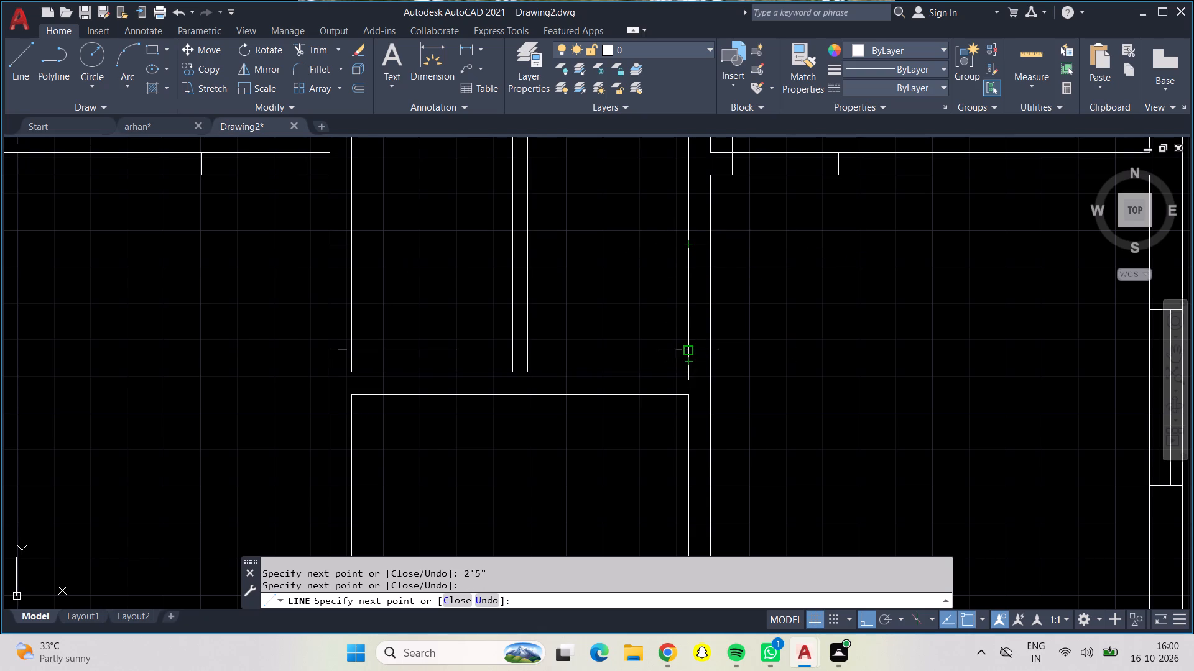
# Close the opening back to its south jamb and draw the eastern narrow room's door leaf 2'5" west from there.
pyautogui.click(691, 349)
pyautogui.write('2\'5"')
pyautogui.press('Return')
pyautogui.press('Return')
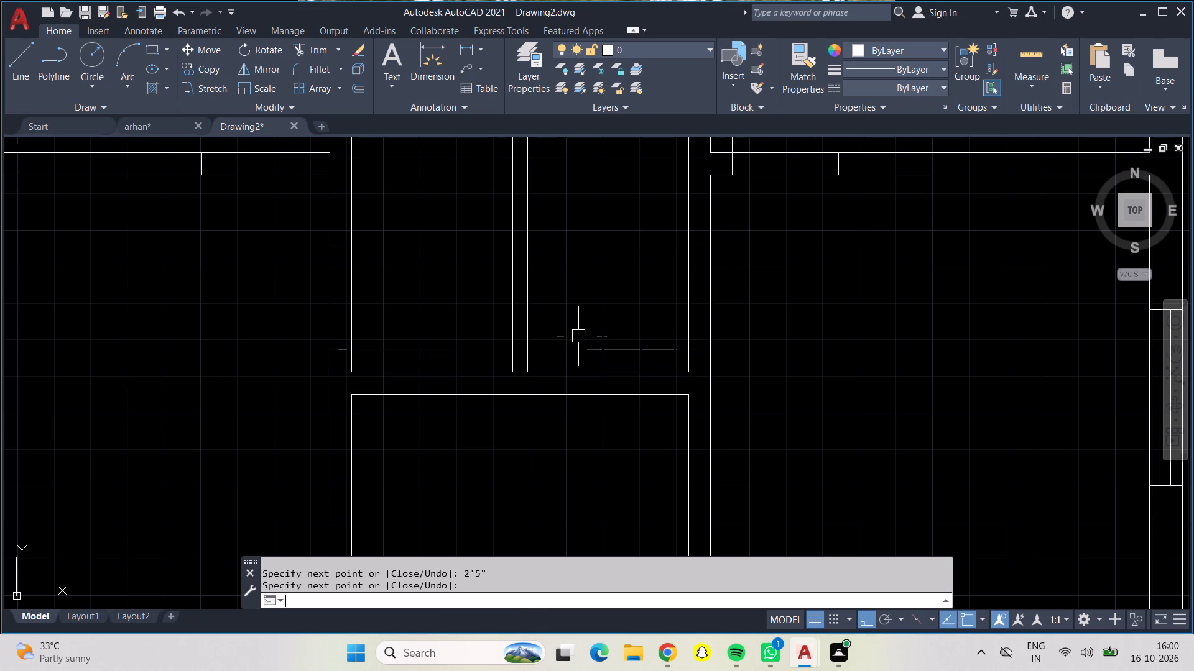
# Outline a 3' door opening in the northwest bedroom's east wall onto the central hall, 10" north of the bedroom's southeast corner.
pyautogui.scroll(-2, 578, 336)
pyautogui.moveTo(585, 436); pyautogui.dragTo(580, 326, button='middle')
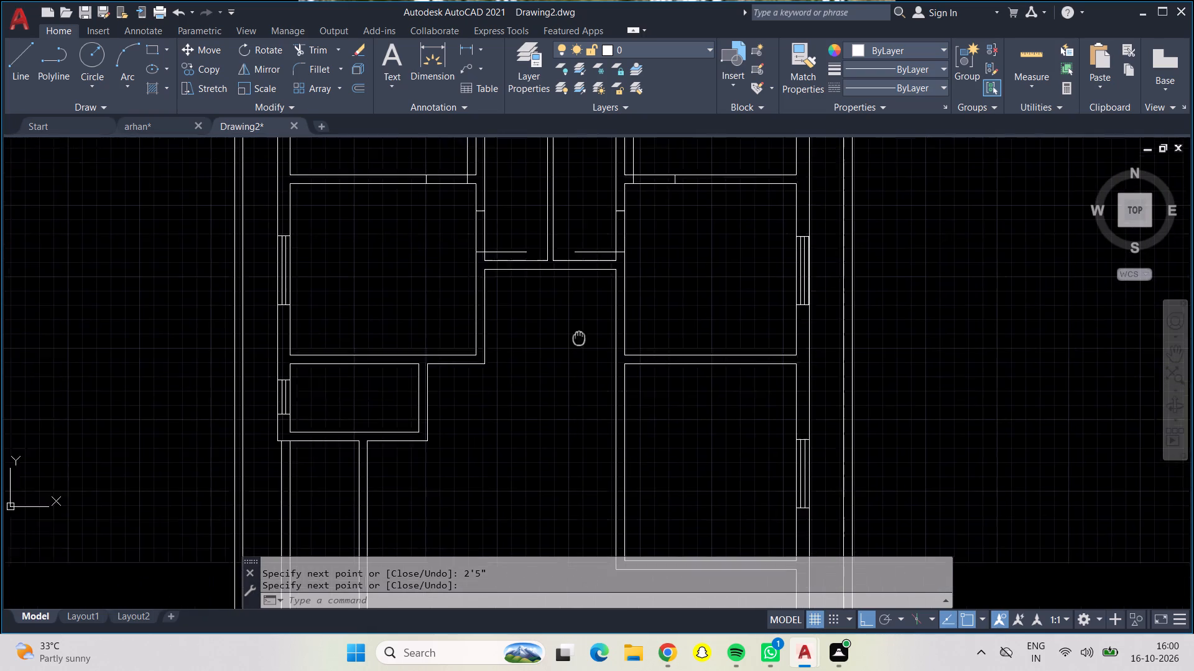
pyautogui.moveTo(580, 326); pyautogui.dragTo(581, 307, button='middle')
pyautogui.click(19, 53)
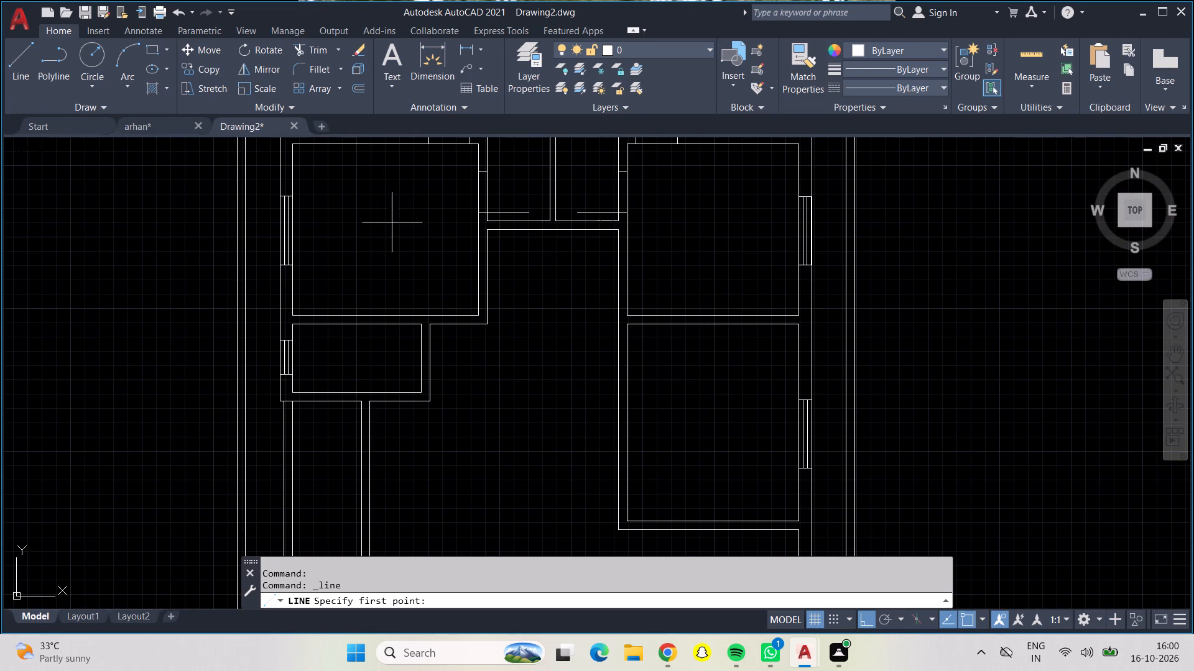
pyautogui.scroll(2, 445, 219)
pyautogui.moveTo(597, 350); pyautogui.dragTo(576, 284, button='middle')
pyautogui.scroll(1, 515, 378)
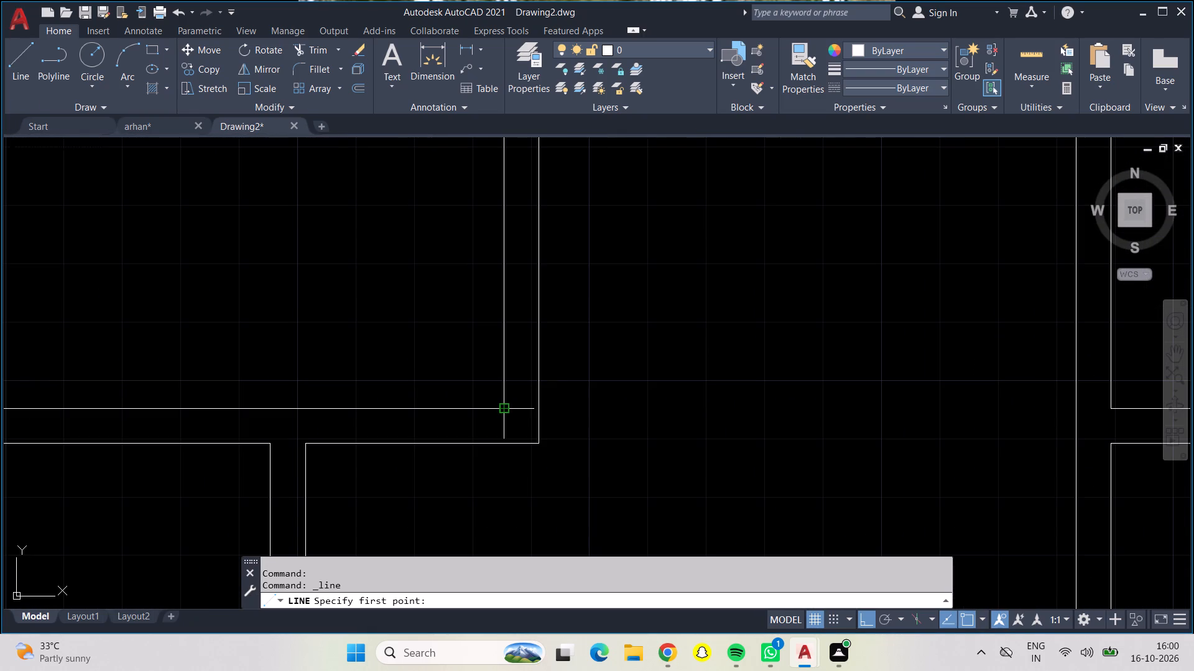
pyautogui.click(504, 411)
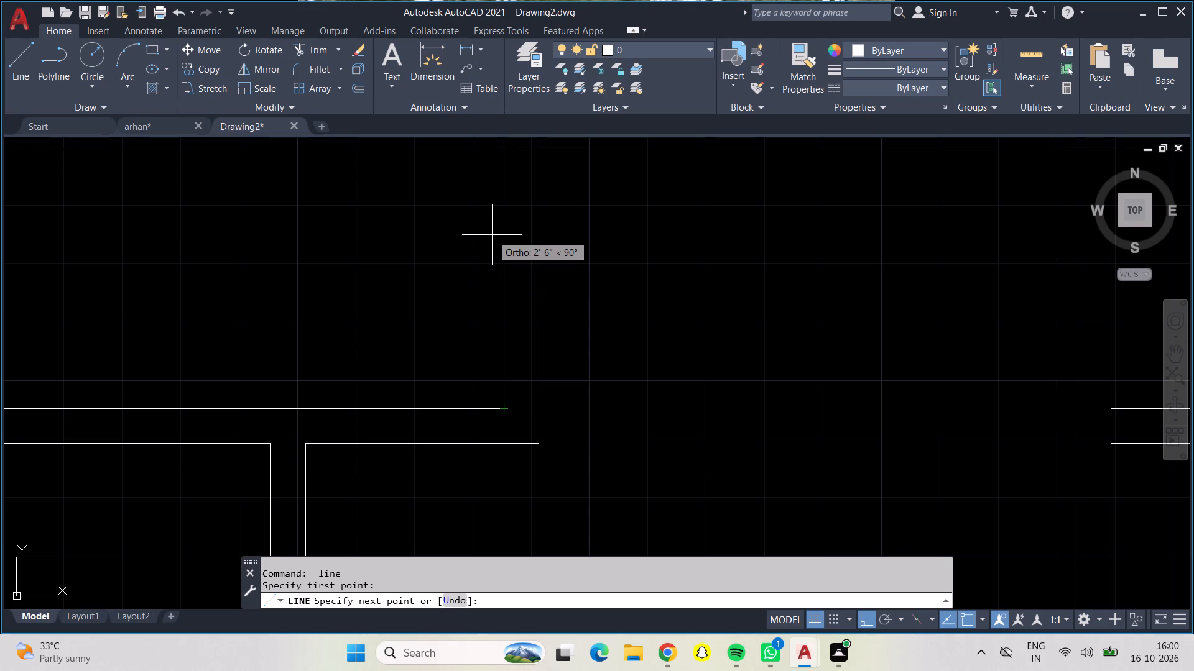
pyautogui.write('10')
pyautogui.hotkey('shift', '"')
pyautogui.press('Return')
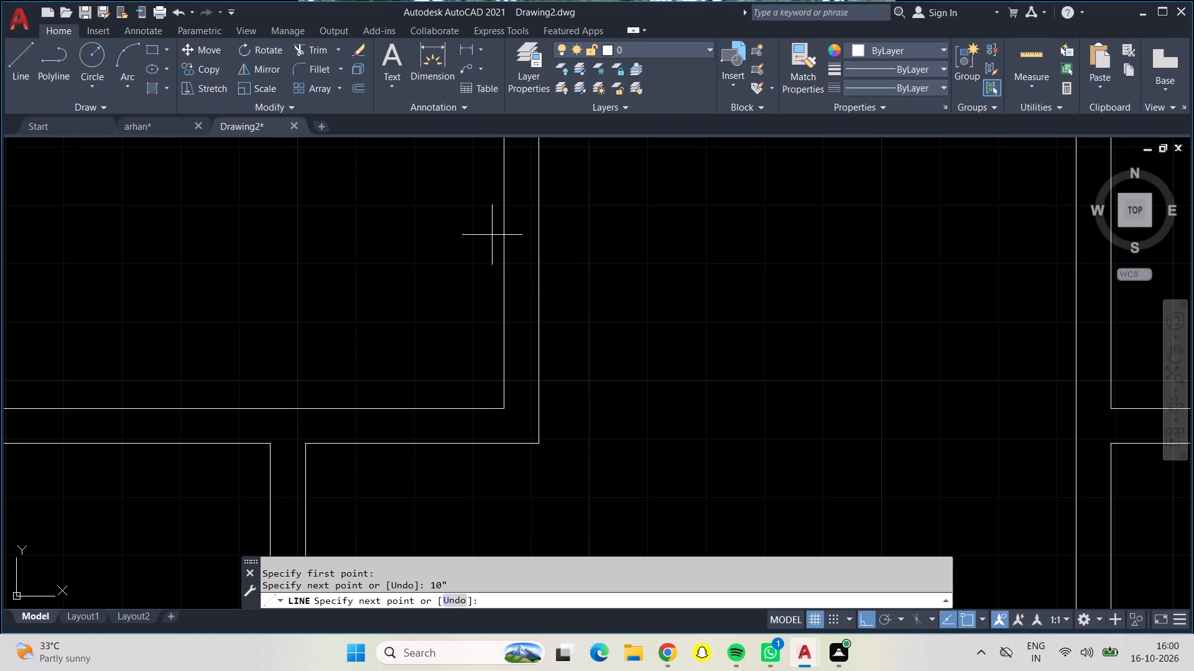
pyautogui.click(537, 351)
pyautogui.moveTo(535, 331); pyautogui.dragTo(532, 530, button='middle')
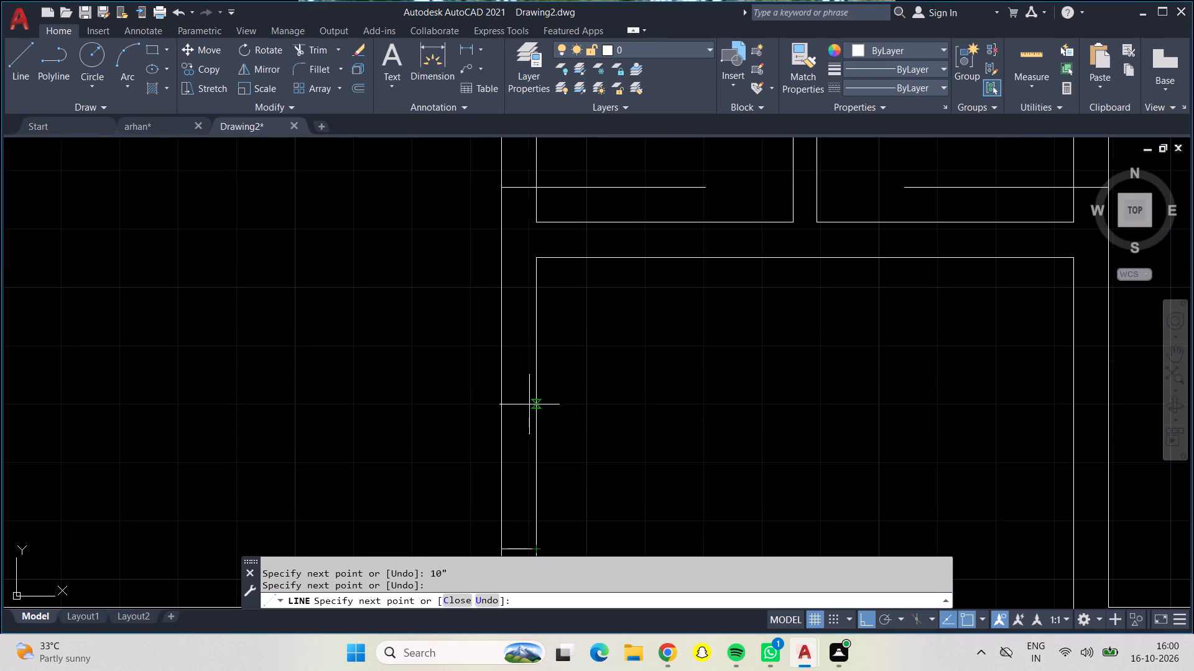
pyautogui.write("3'")
pyautogui.press('Return')
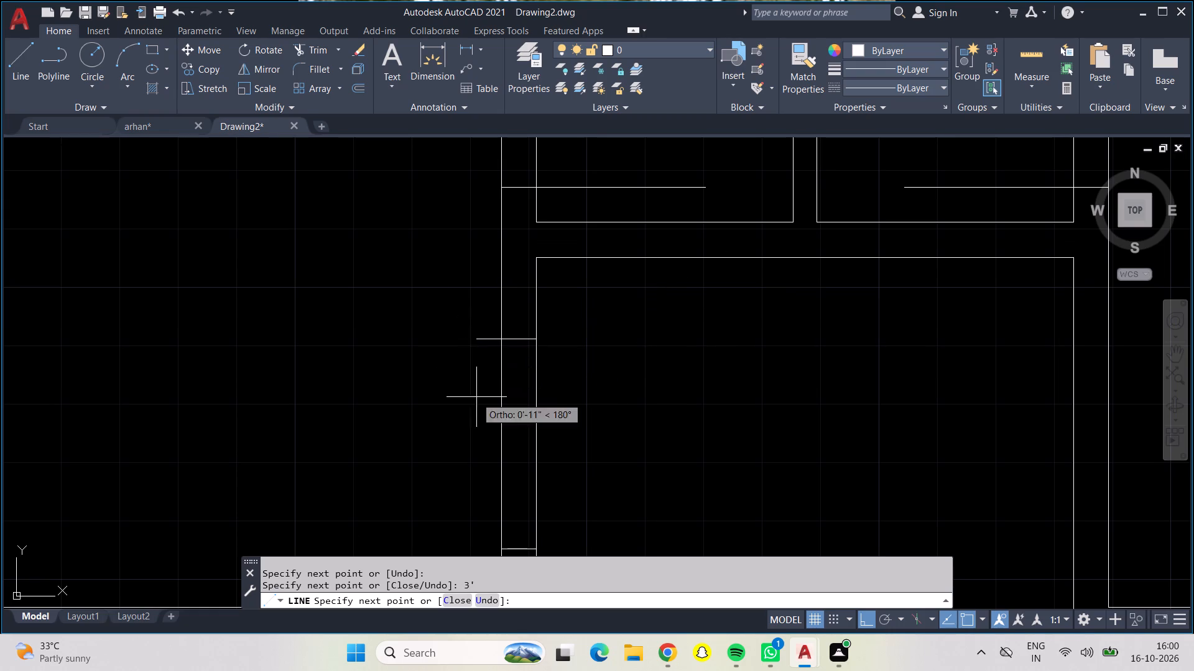
pyautogui.click(502, 338)
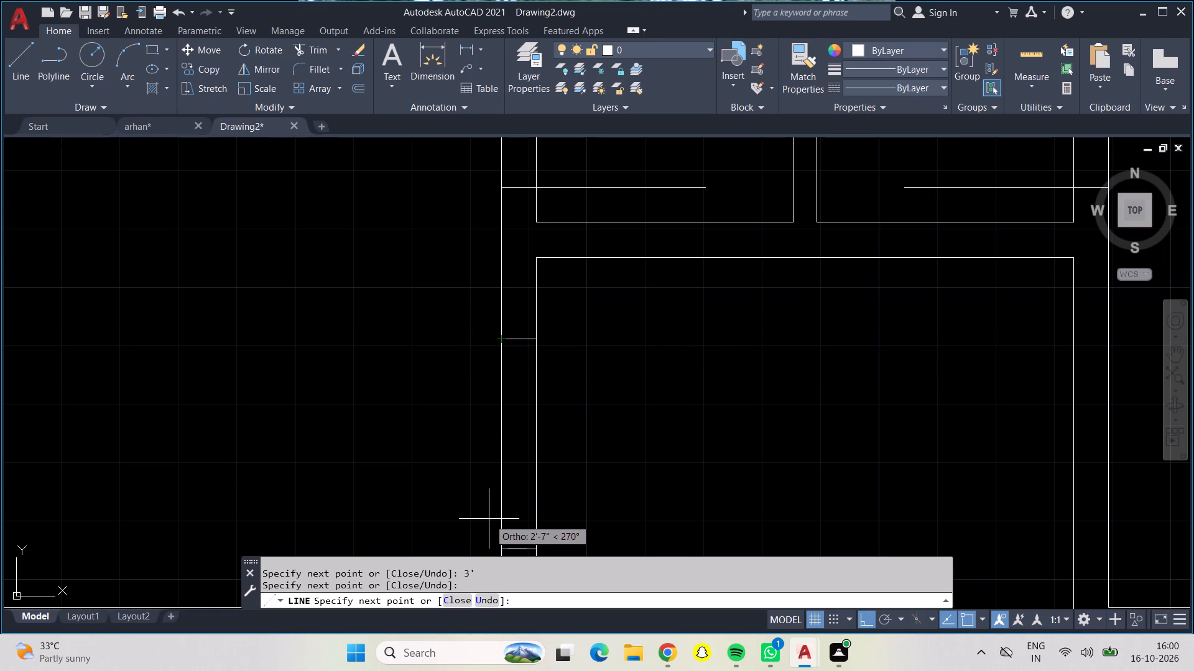
# Close the opening back to its south jamb and draw the northwest bedroom's door leaf 3' west into the room.
pyautogui.moveTo(489, 519); pyautogui.dragTo(502, 408, button='middle')
pyautogui.click(517, 435)
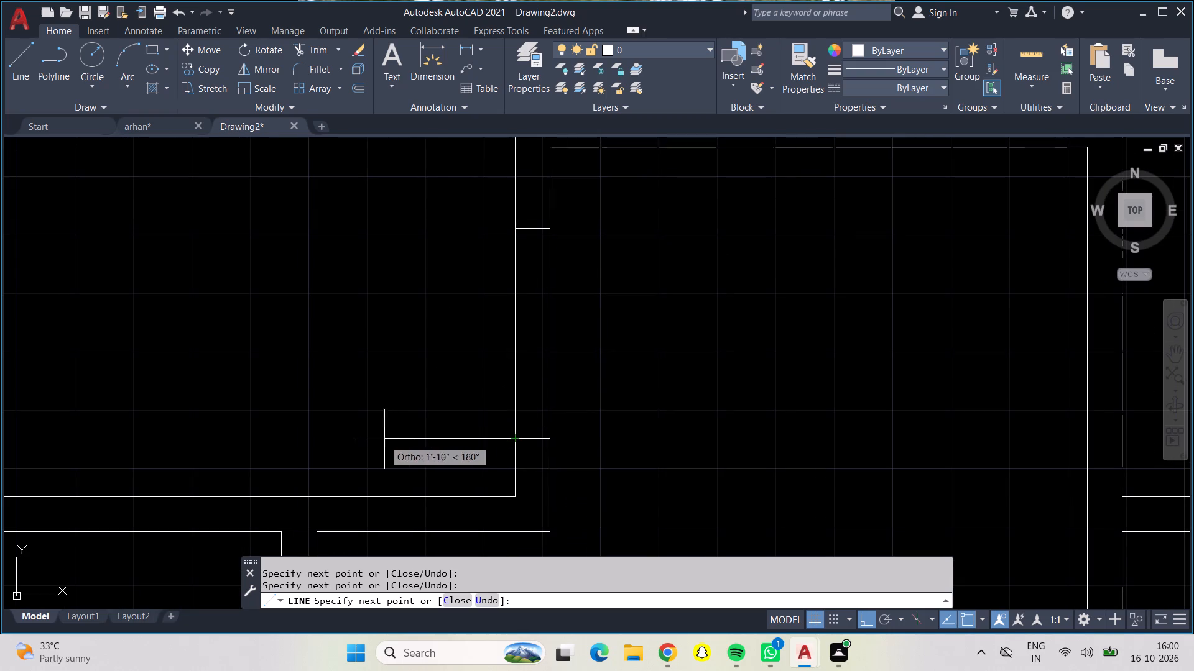
pyautogui.write("3'")
pyautogui.press('Return')
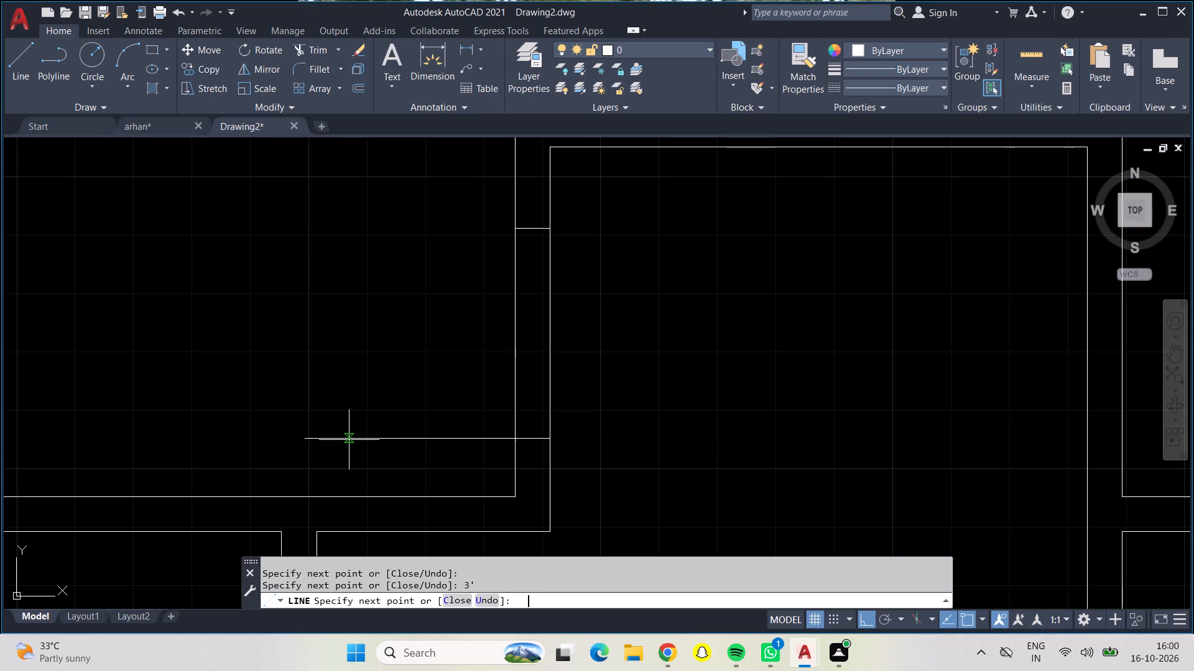
pyautogui.press('Return')
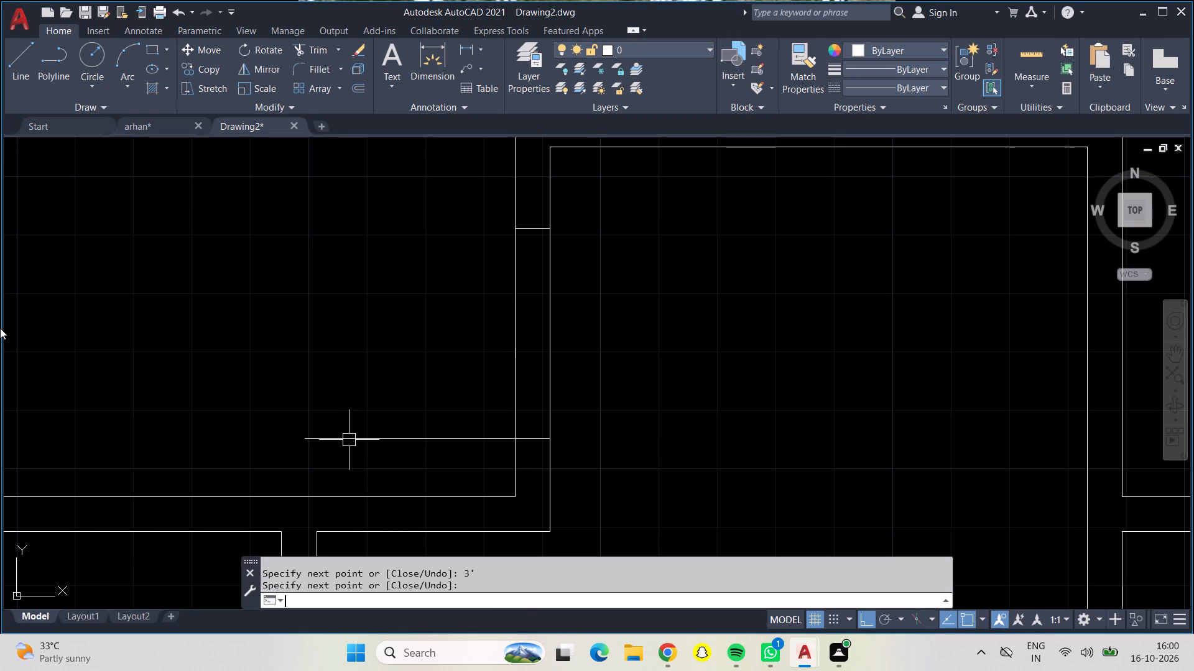
# Outline a 3' door opening in the northeast bedroom's west wall onto the central hall, 10" north of the bedroom's southwest corner.
pyautogui.click(22, 74)
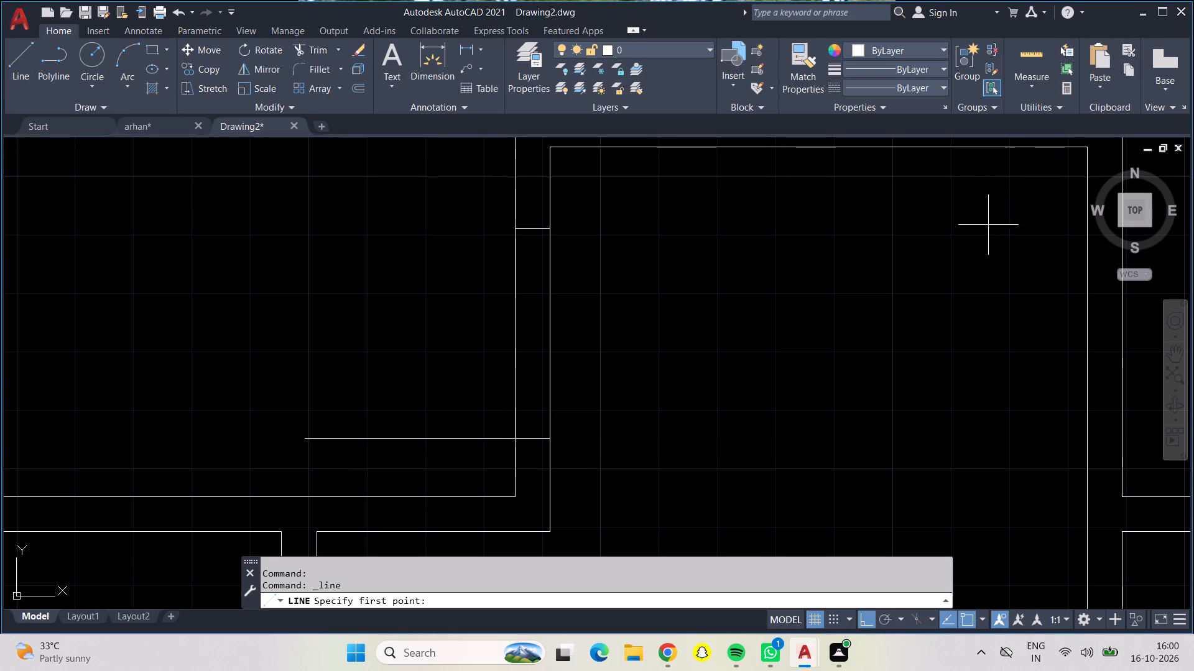
pyautogui.moveTo(1000, 238); pyautogui.dragTo(719, 239, button='middle')
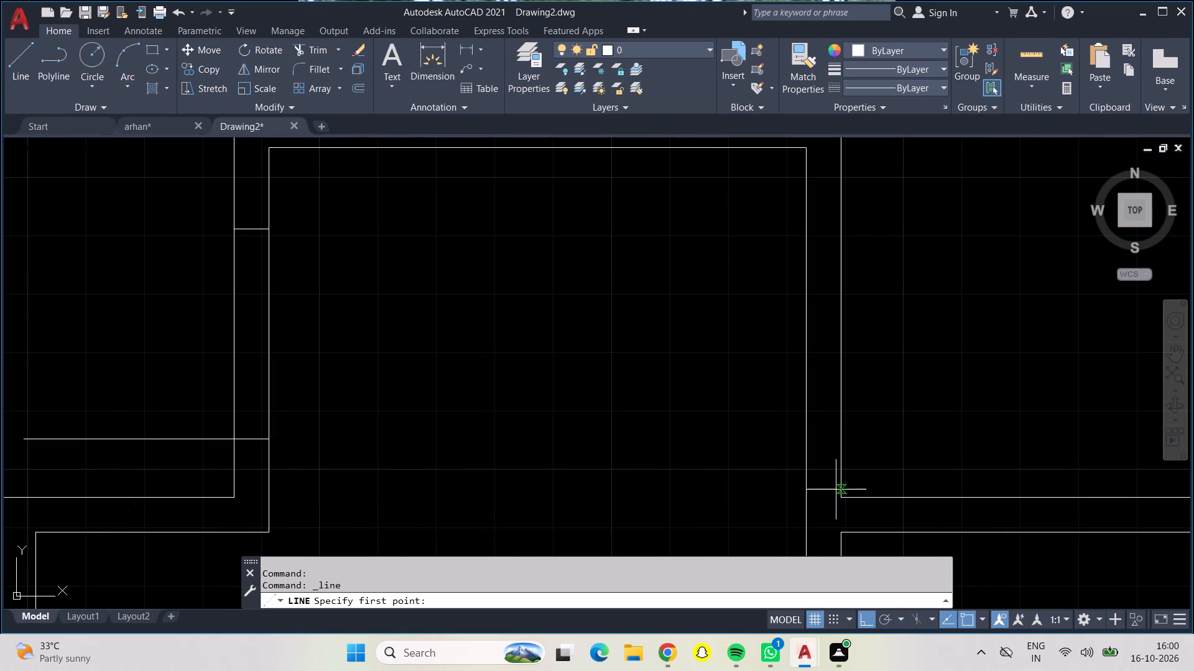
pyautogui.click(841, 493)
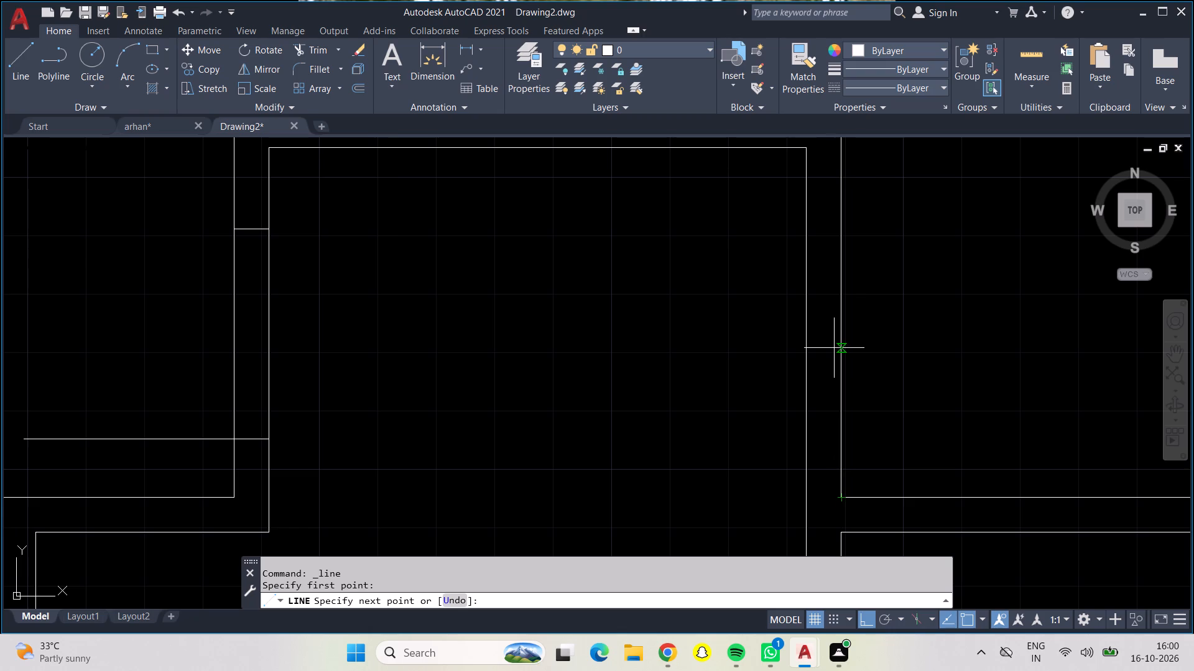
pyautogui.press('6')
pyautogui.press('BackSpace')
pyautogui.write('10"')
pyautogui.press('Return')
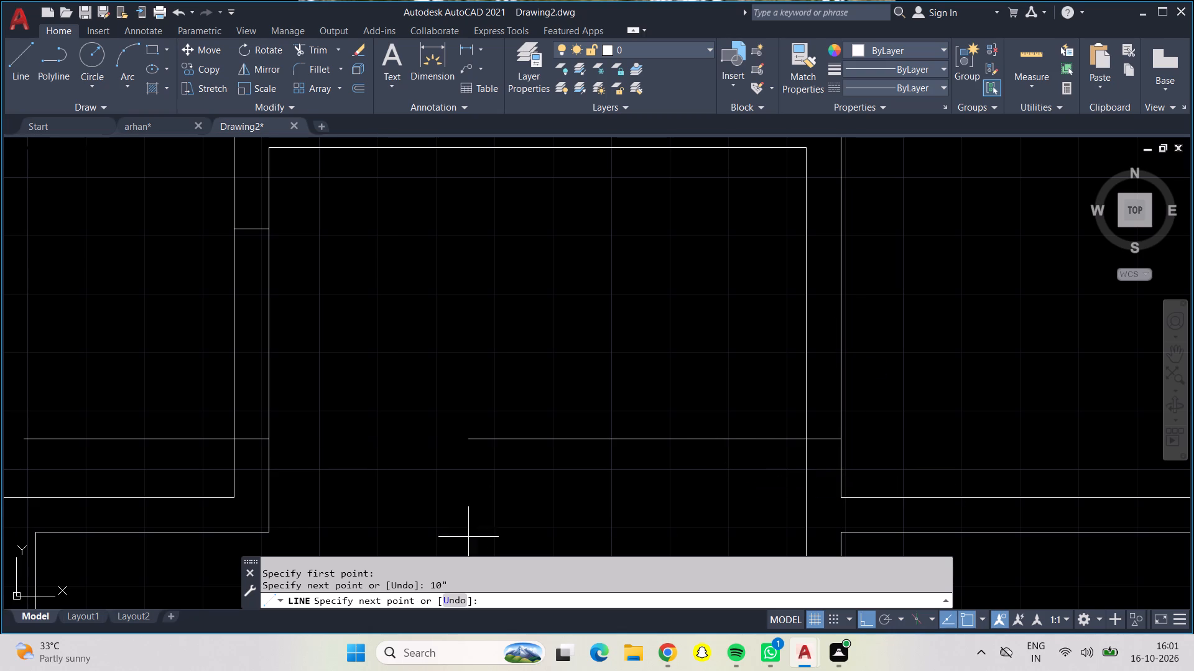
pyautogui.click(807, 437)
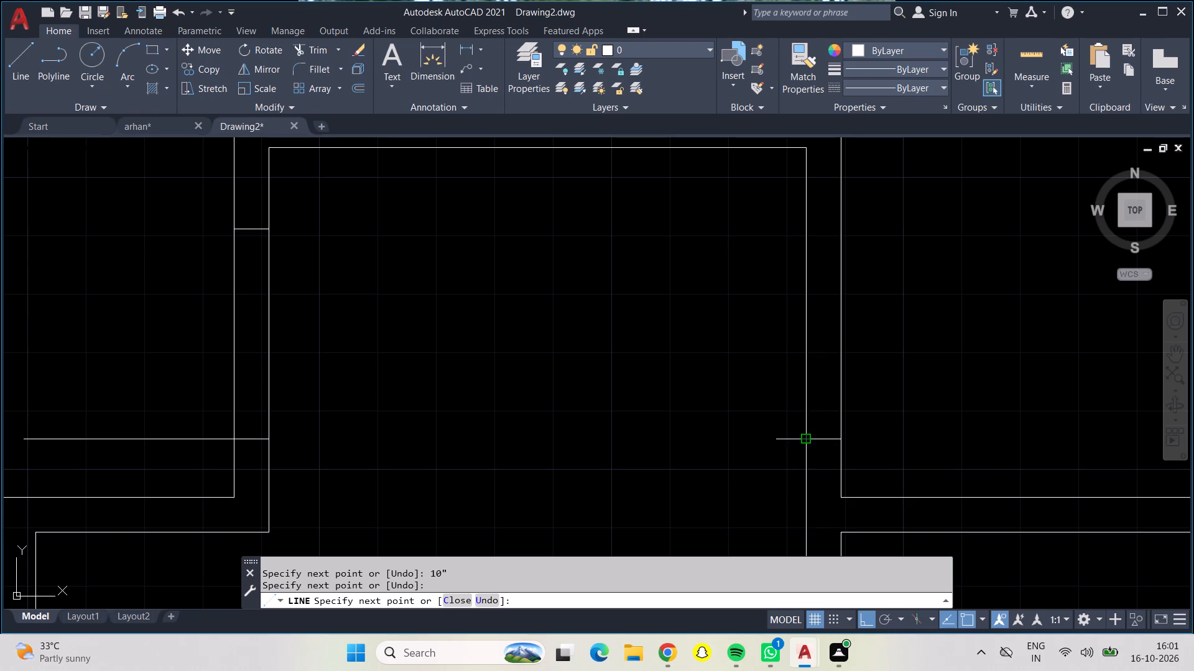
pyautogui.write("3'")
pyautogui.press('Return')
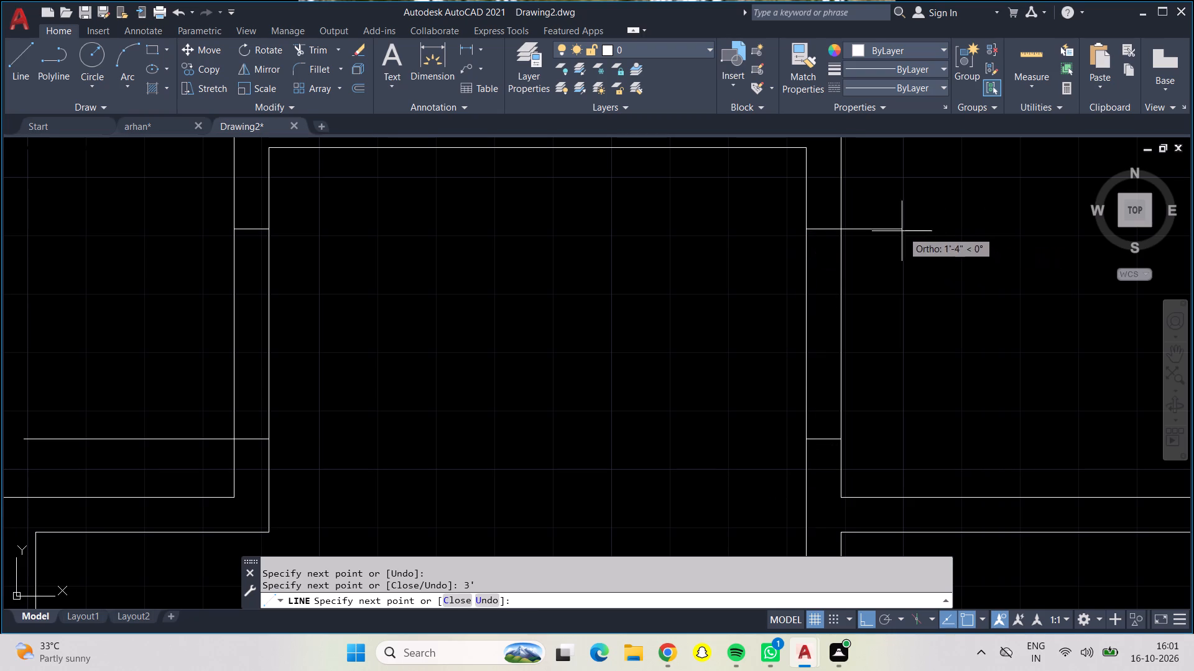
pyautogui.click(842, 232)
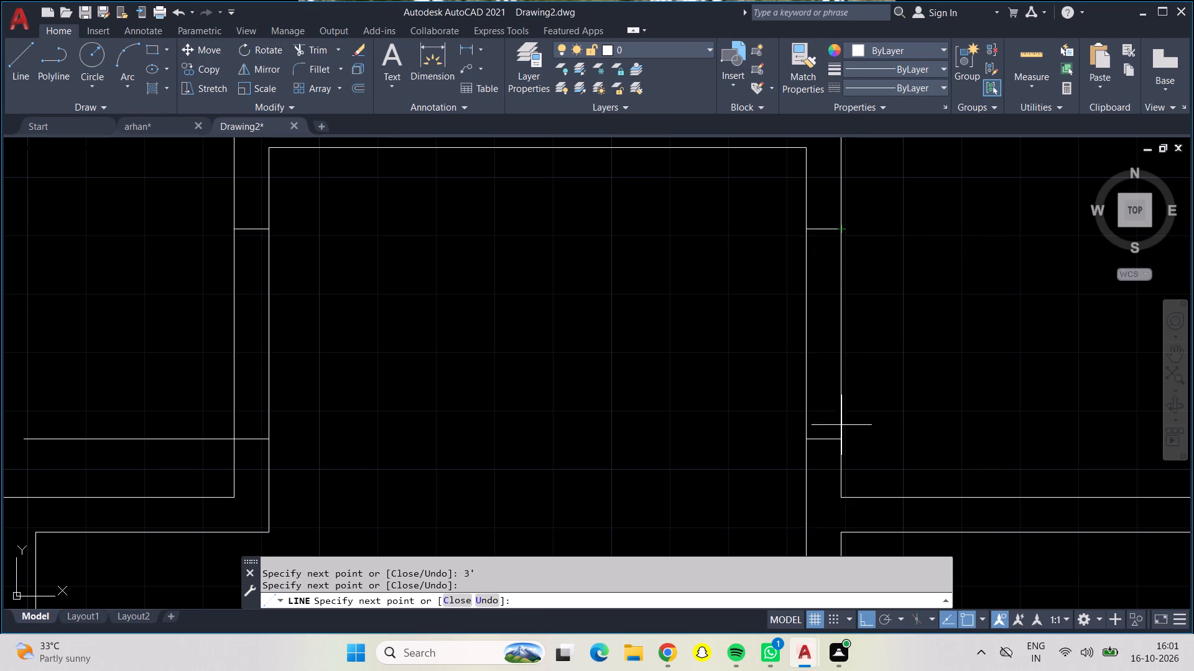
# Close the opening back to its south jamb and draw the northeast bedroom's door leaf 3' east into the room.
pyautogui.click(842, 437)
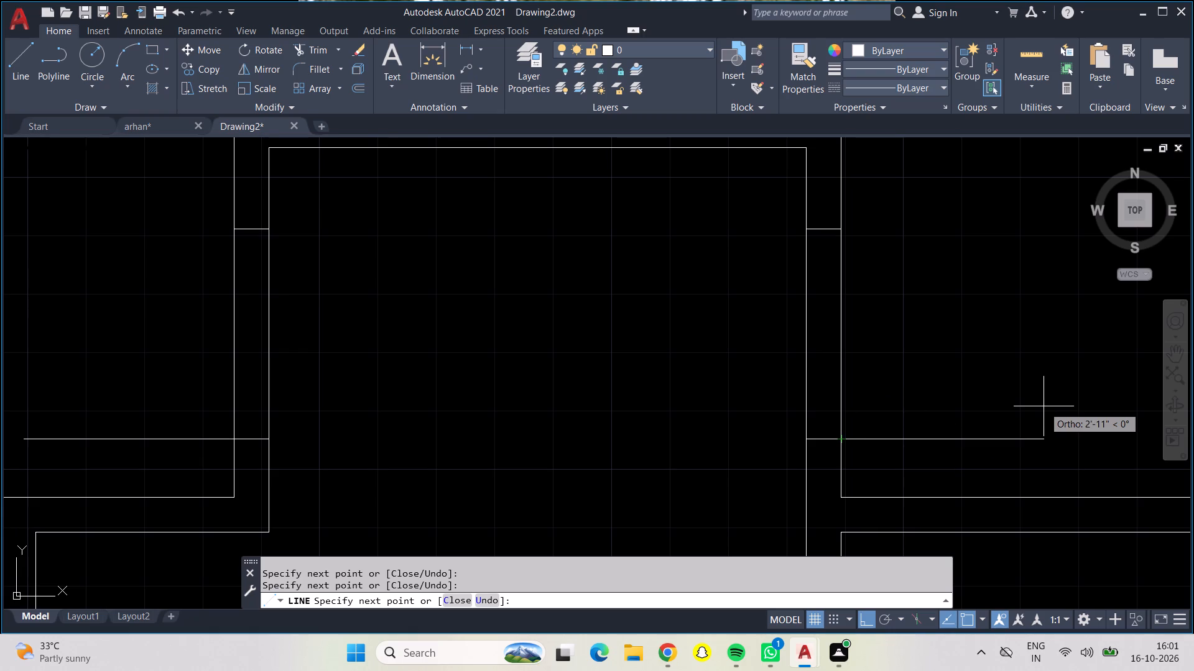
pyautogui.write("3'")
pyautogui.press('Return')
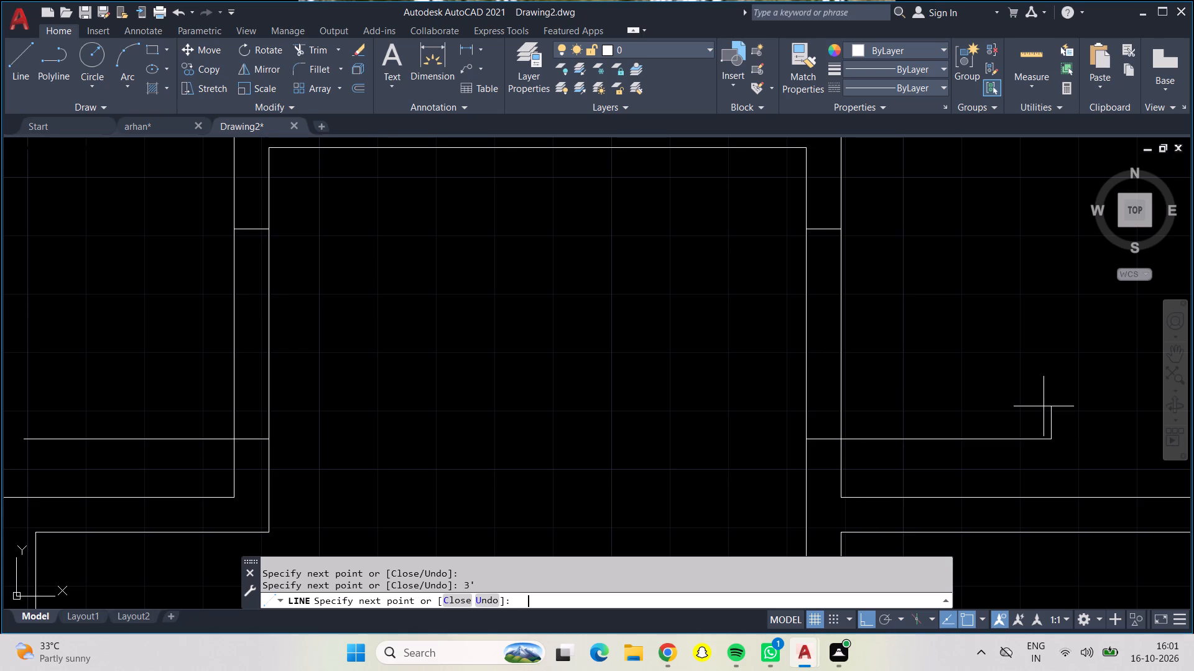
pyautogui.press('Return')
# Outline a 2'5" door opening in the east wall of the small room south of the northwest bedroom, 6" north of its southeast corner.
pyautogui.scroll(-2, 1044, 408)
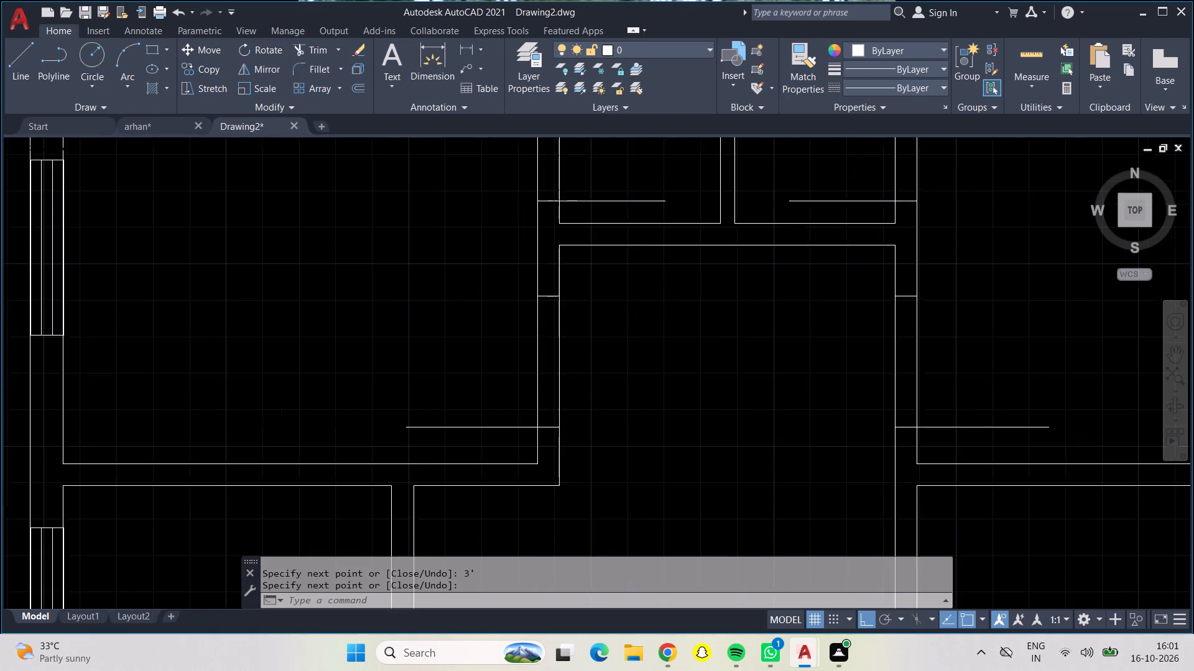
pyautogui.moveTo(861, 442); pyautogui.dragTo(841, 315, button='middle')
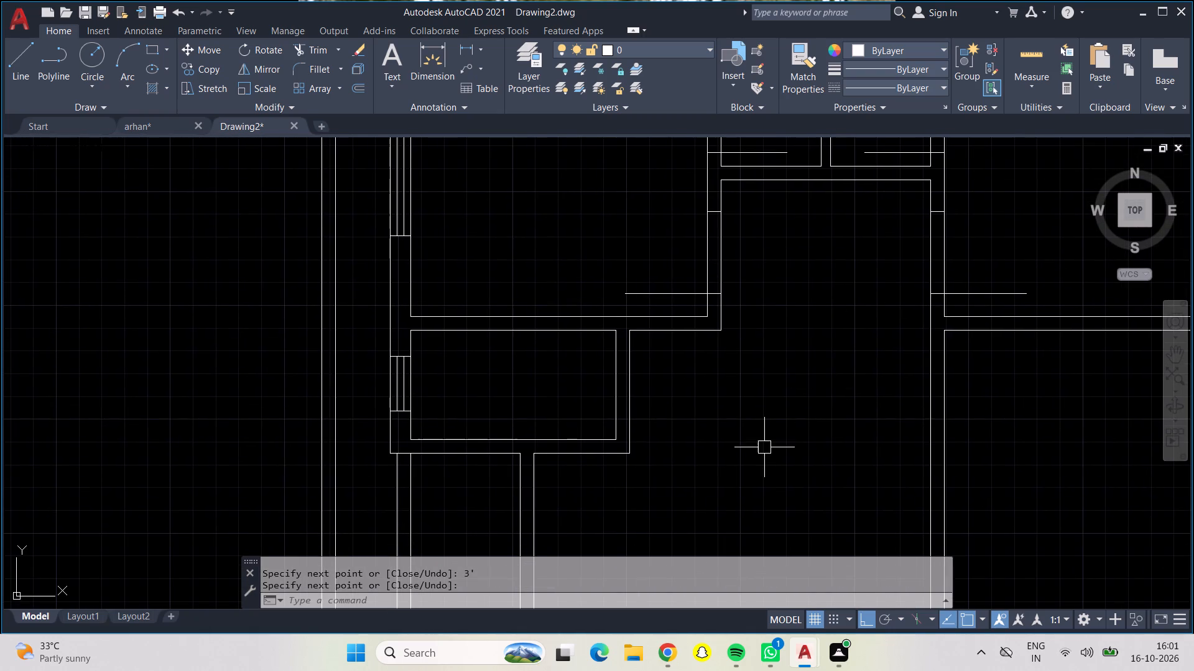
pyautogui.moveTo(764, 447); pyautogui.dragTo(756, 412, button='middle')
pyautogui.click(35, 70)
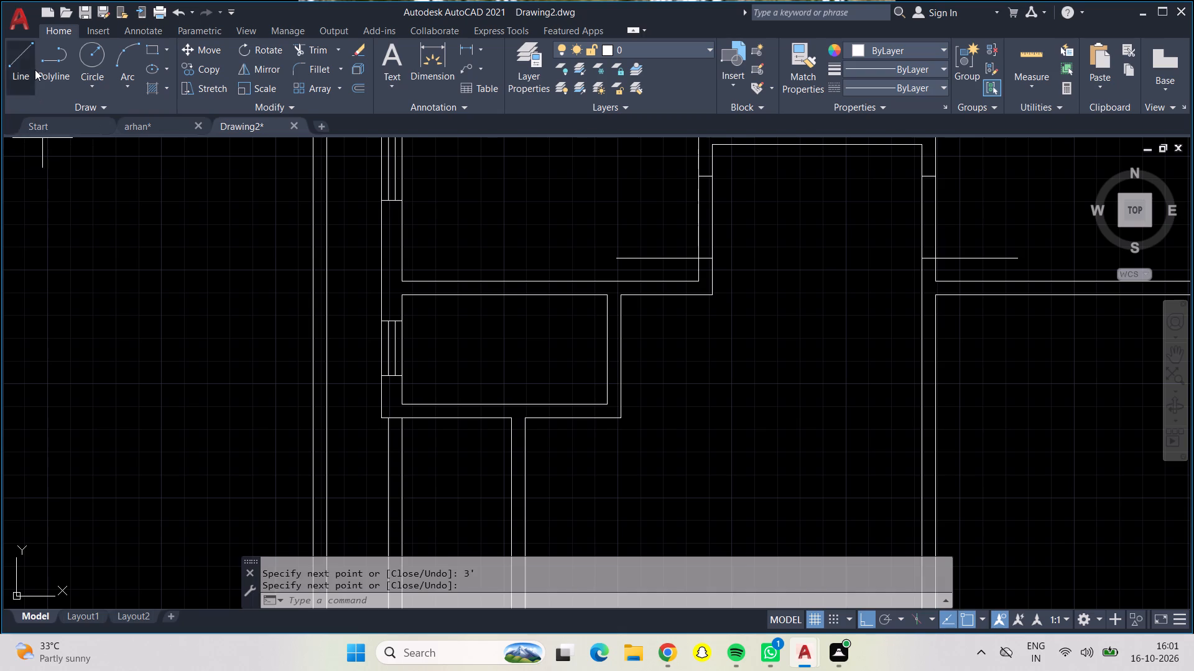
pyautogui.scroll(2, 613, 347)
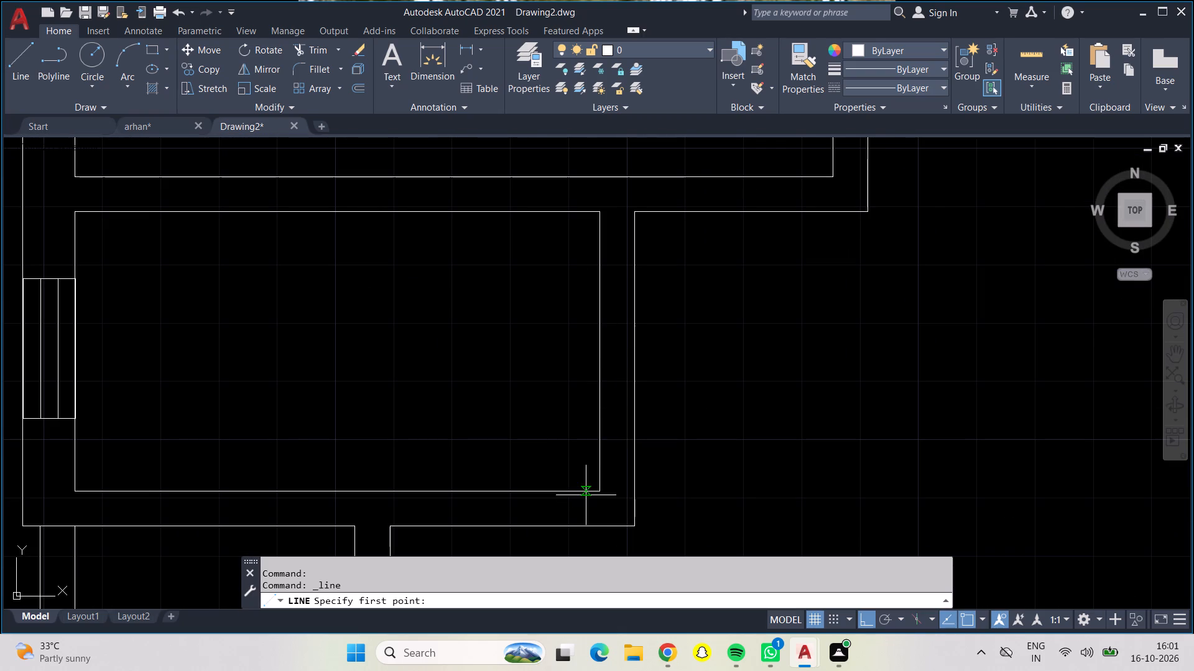
pyautogui.click(596, 492)
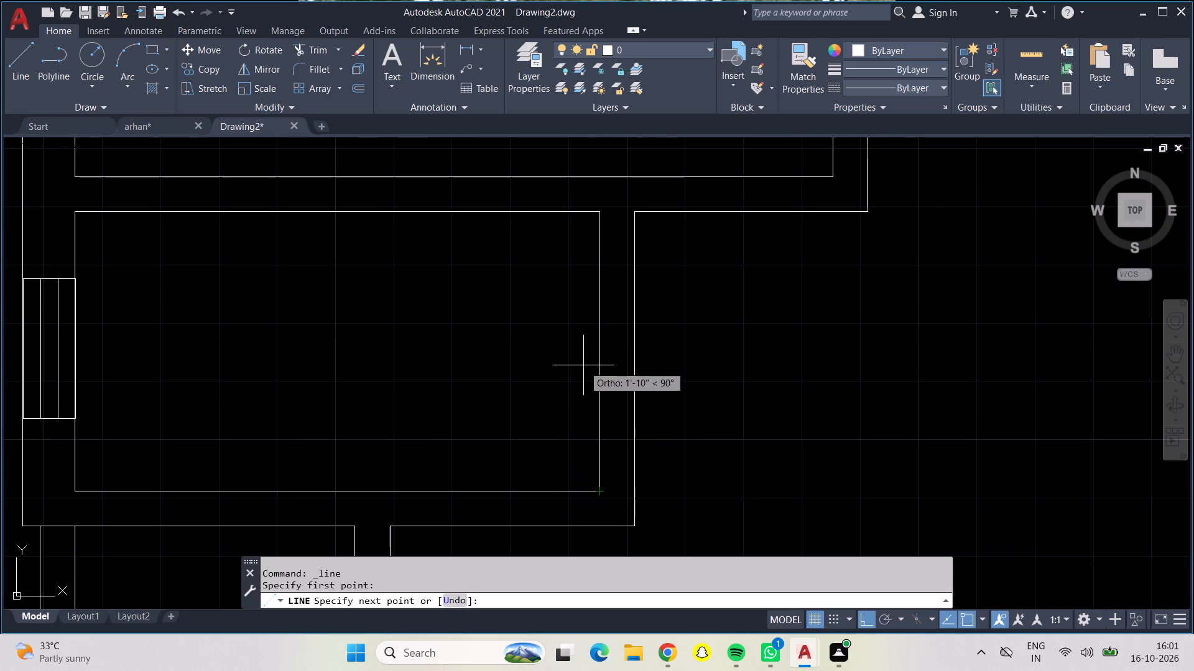
pyautogui.press('6')
pyautogui.hotkey('shift', '"')
pyautogui.press('Return')
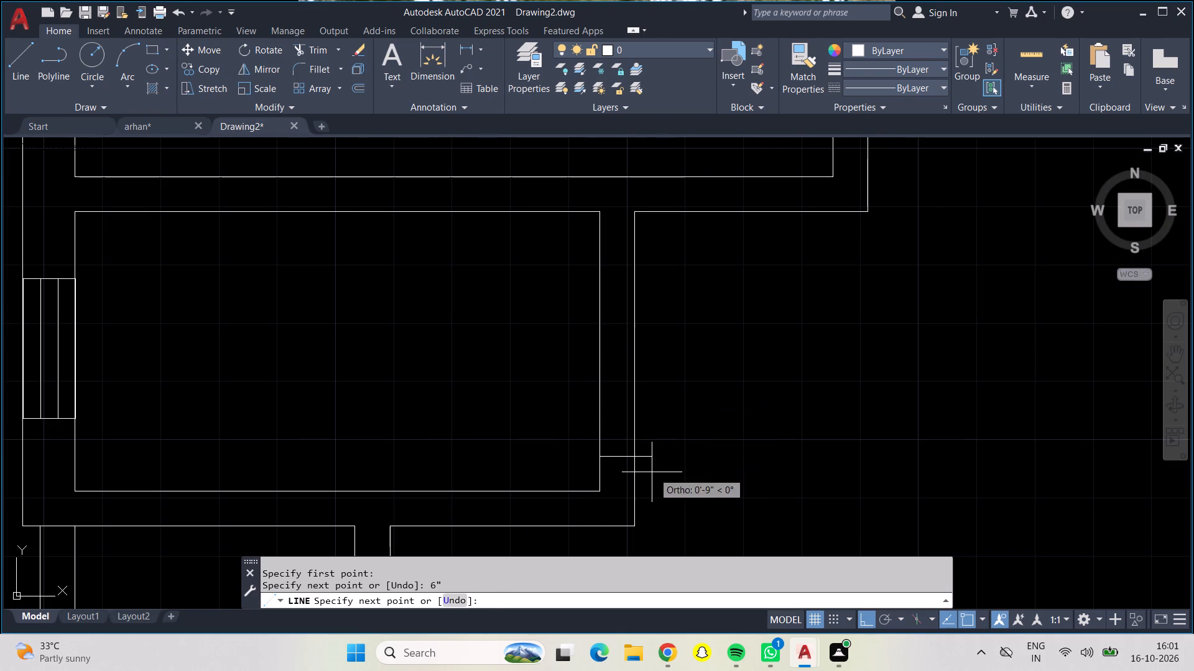
pyautogui.click(637, 459)
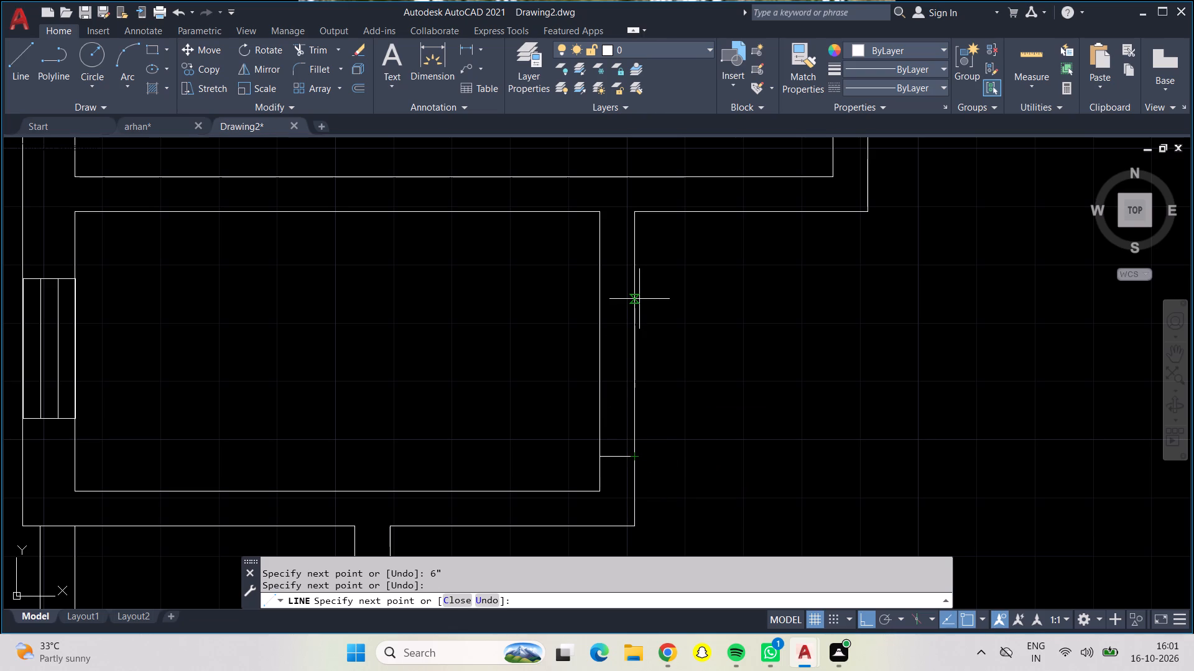
pyautogui.write('2\'5"')
pyautogui.press('Return')
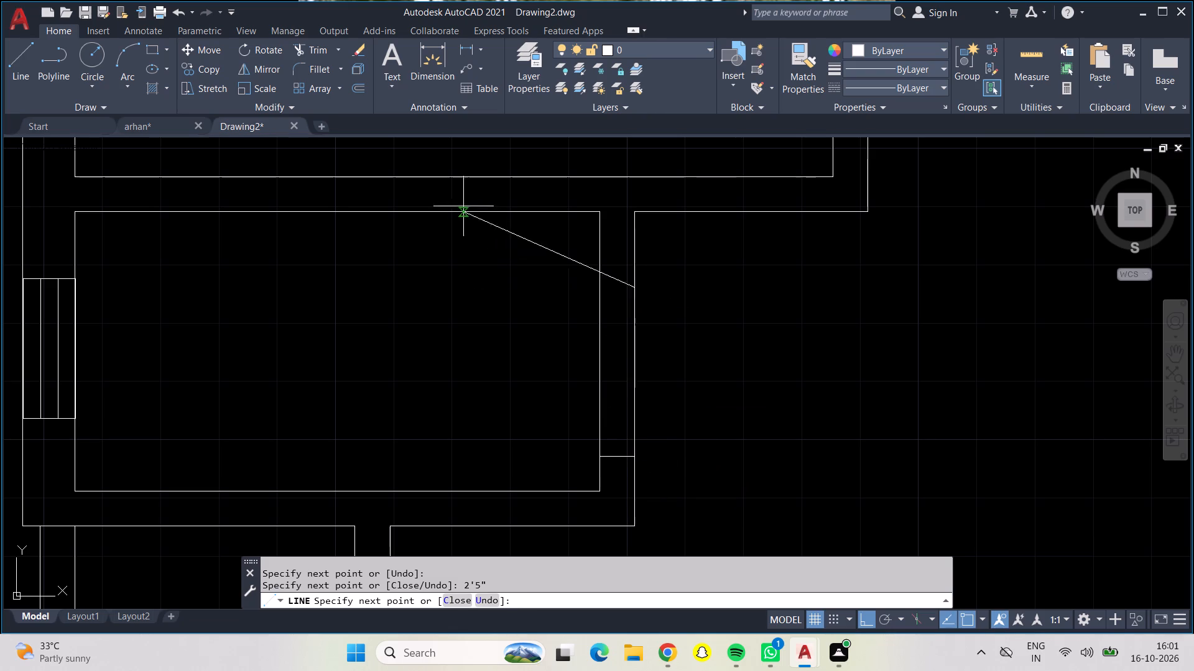
pyautogui.click(601, 287)
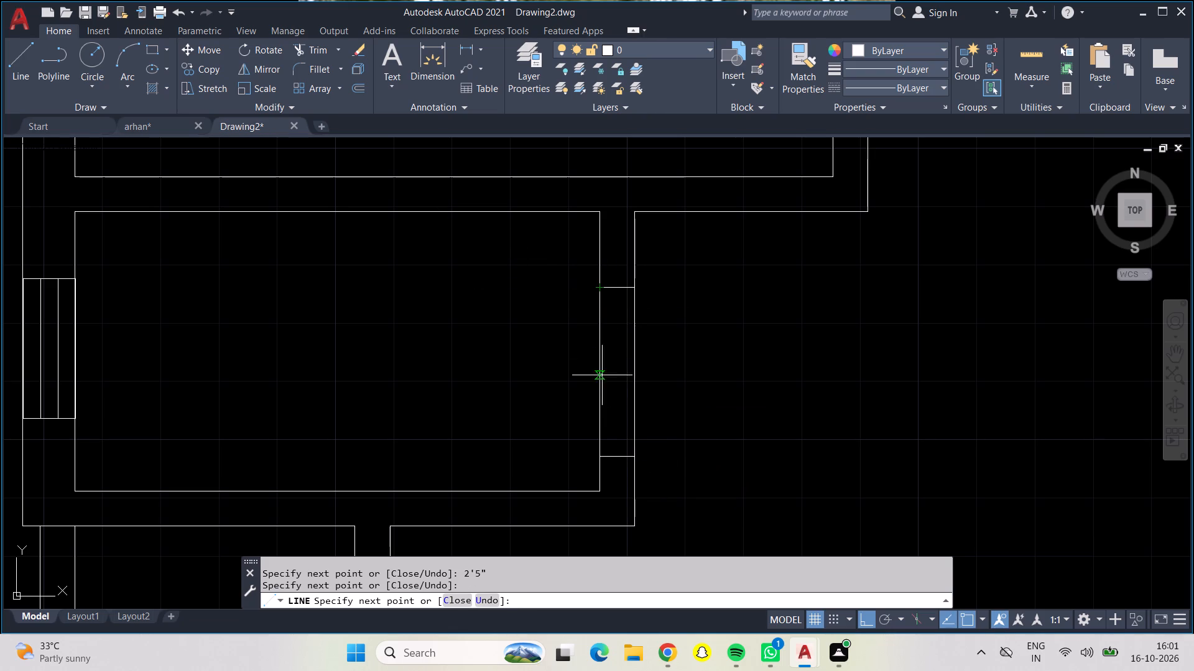
# Close the opening back to its south jamb and draw the small western room's door leaf 2'5" west into the room.
pyautogui.click(603, 461)
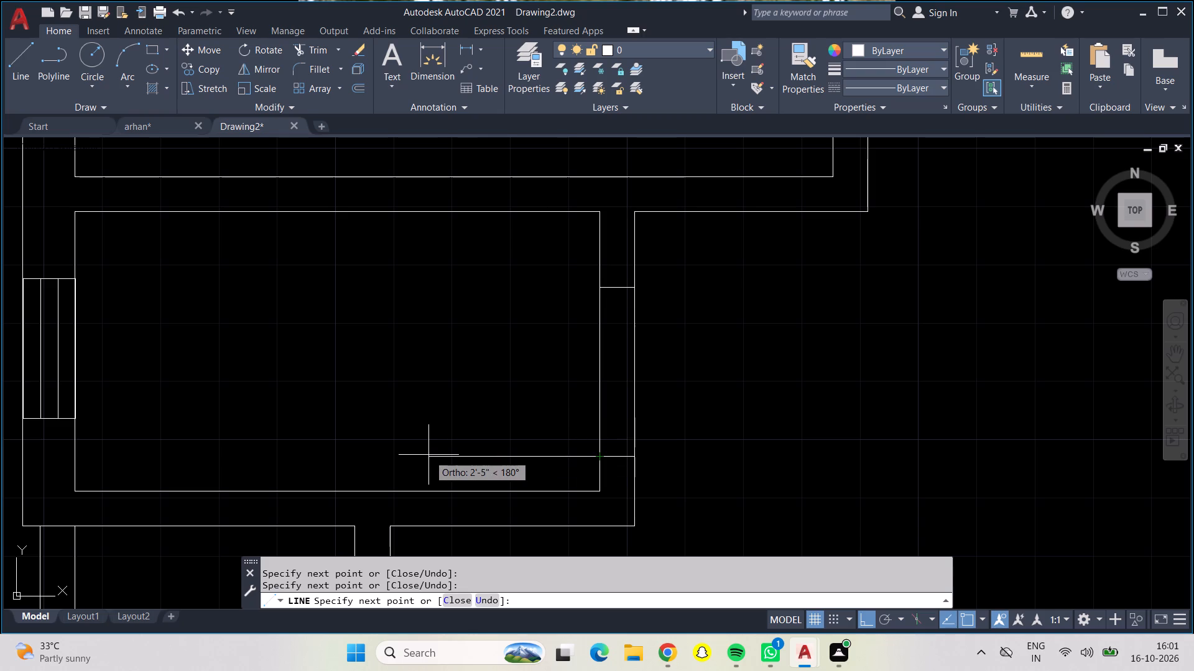
pyautogui.write('2\'5"')
pyautogui.press('Return')
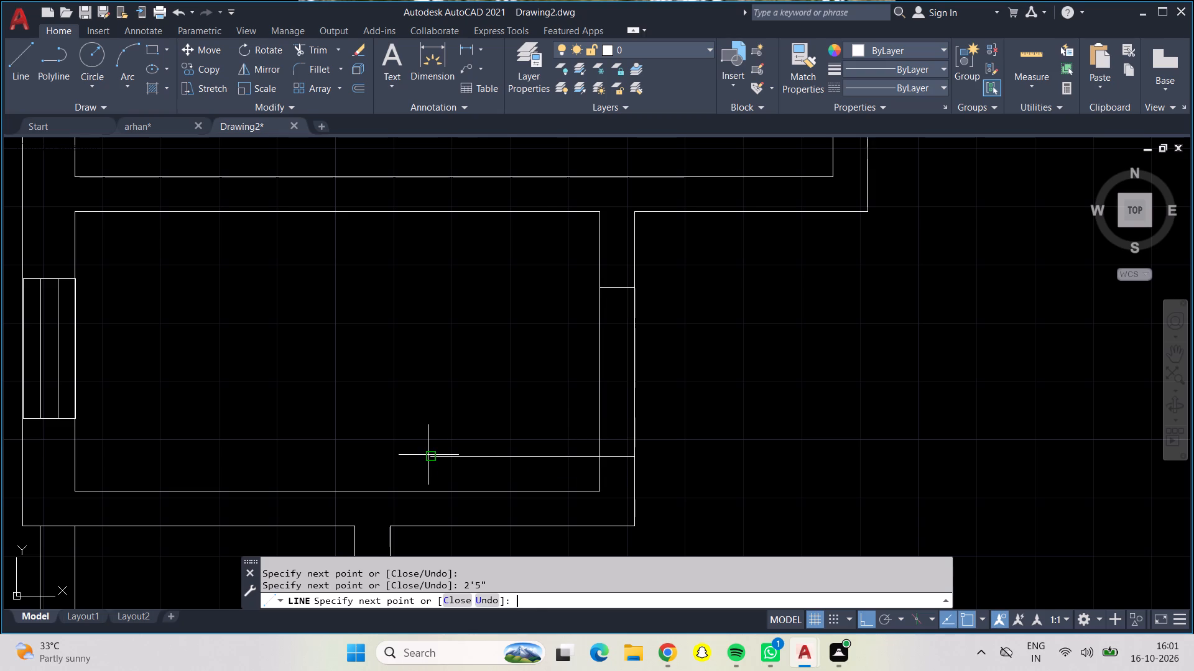
pyautogui.press('Return')
# Outline a 4' opening in the southwest room's north wall, starting 6" west of the room's inner northeast corner.
pyautogui.scroll(-1, 530, 400)
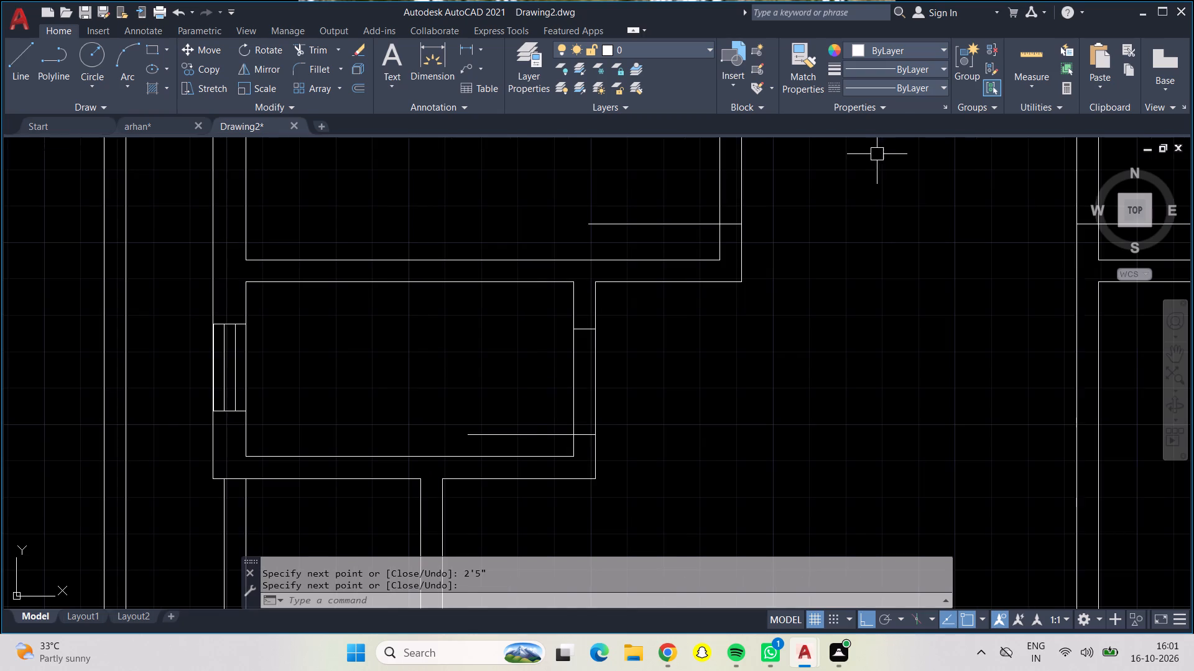
pyautogui.scroll(-1, 870, 392)
pyautogui.moveTo(847, 432); pyautogui.dragTo(698, 198, button='middle')
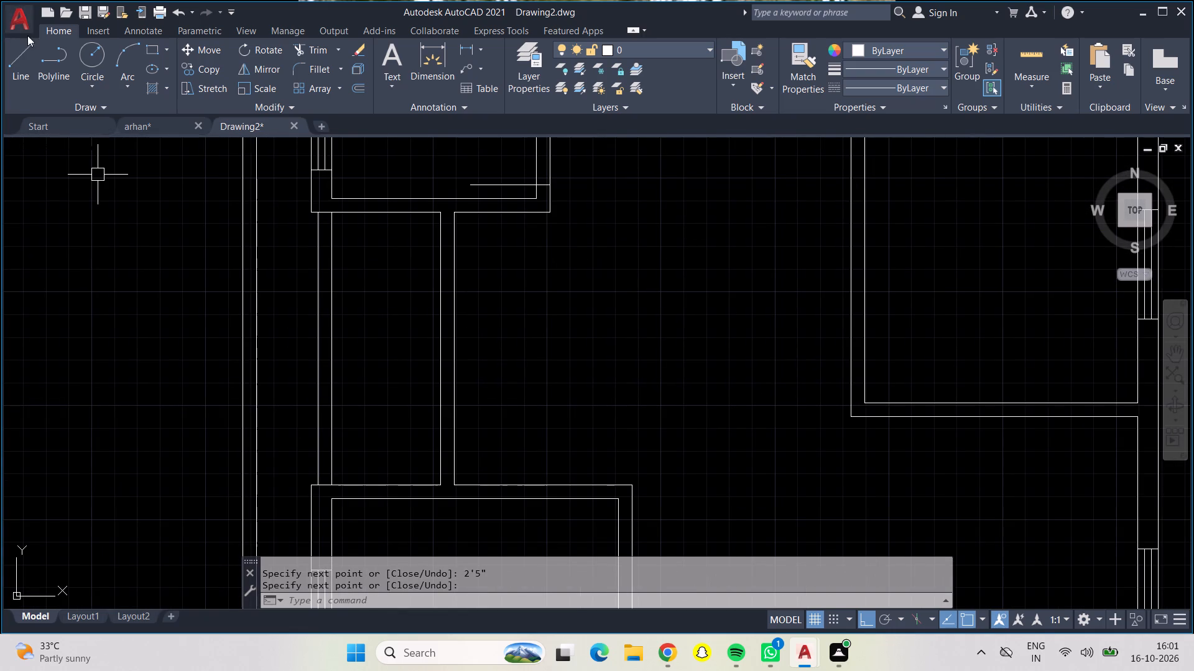
pyautogui.click(24, 48)
pyautogui.moveTo(501, 358); pyautogui.dragTo(414, 162, button='middle')
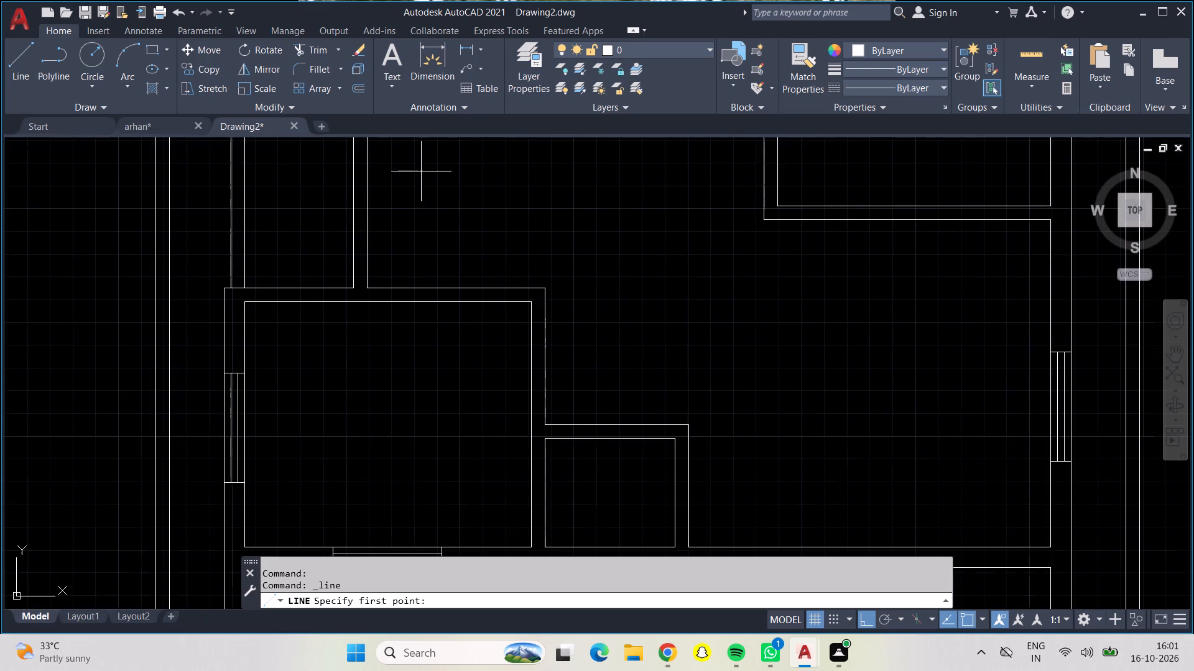
pyautogui.scroll(2, 488, 247)
pyautogui.click(599, 388)
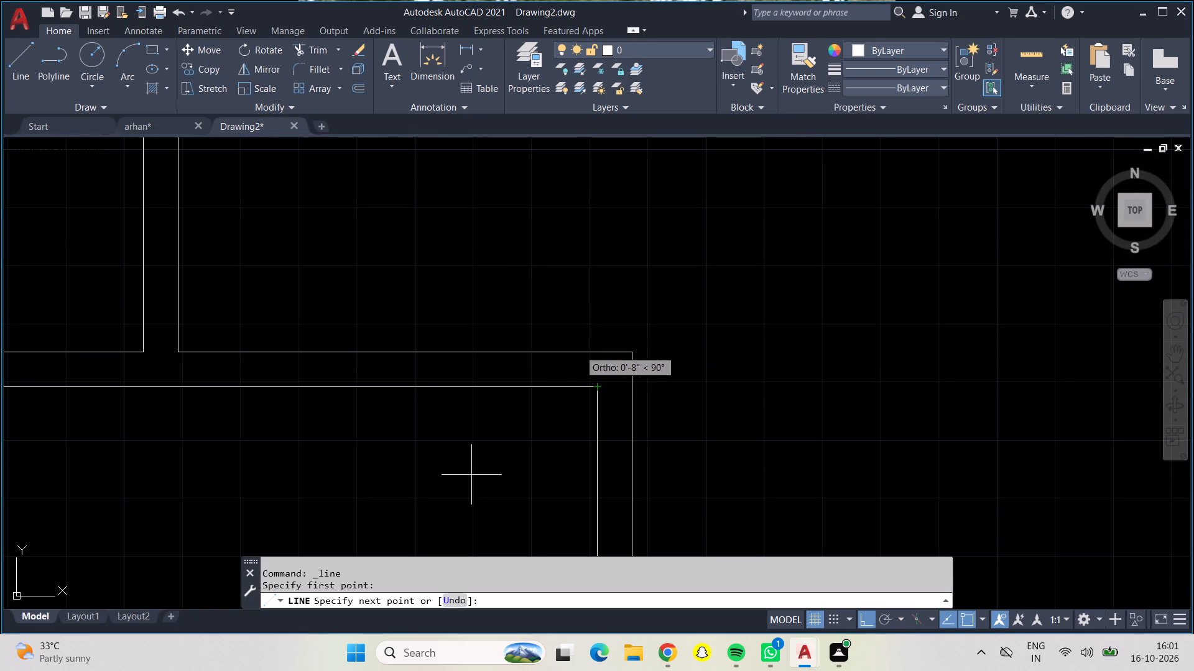
pyautogui.write('6"')
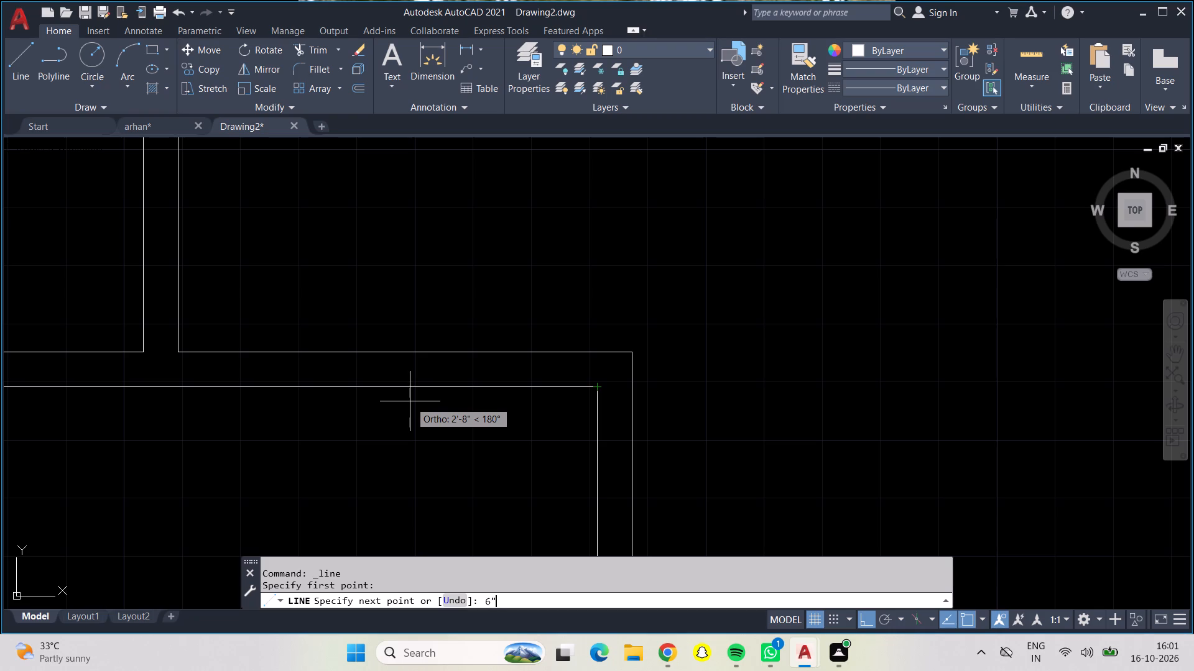
pyautogui.press('Return')
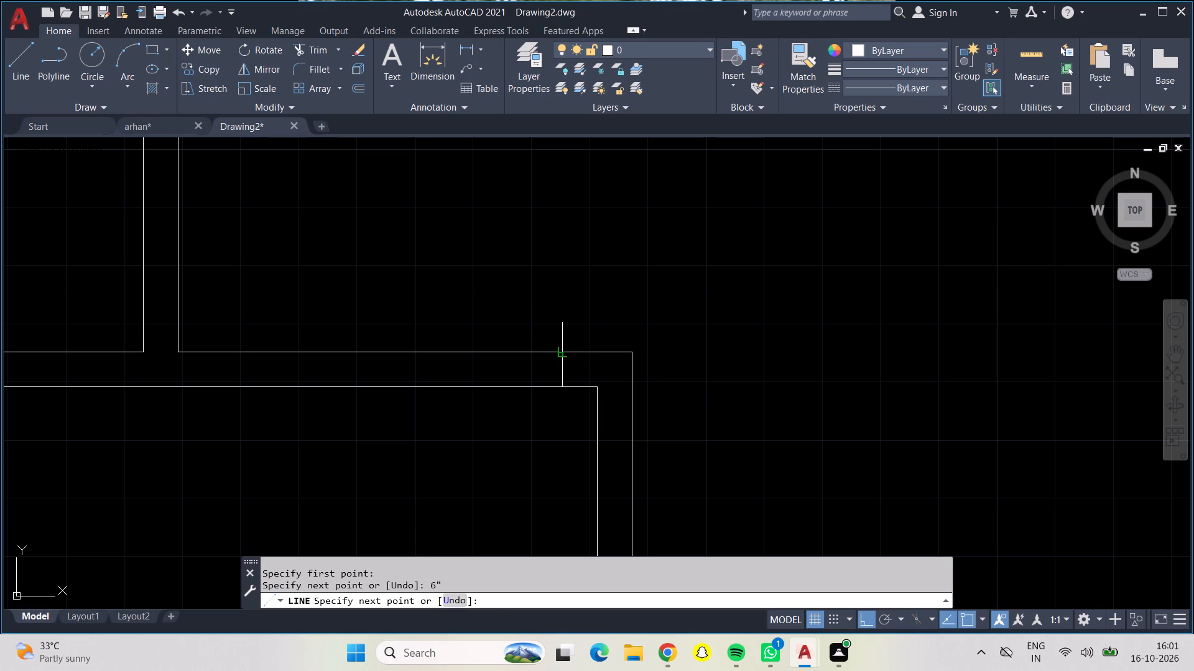
pyautogui.click(562, 349)
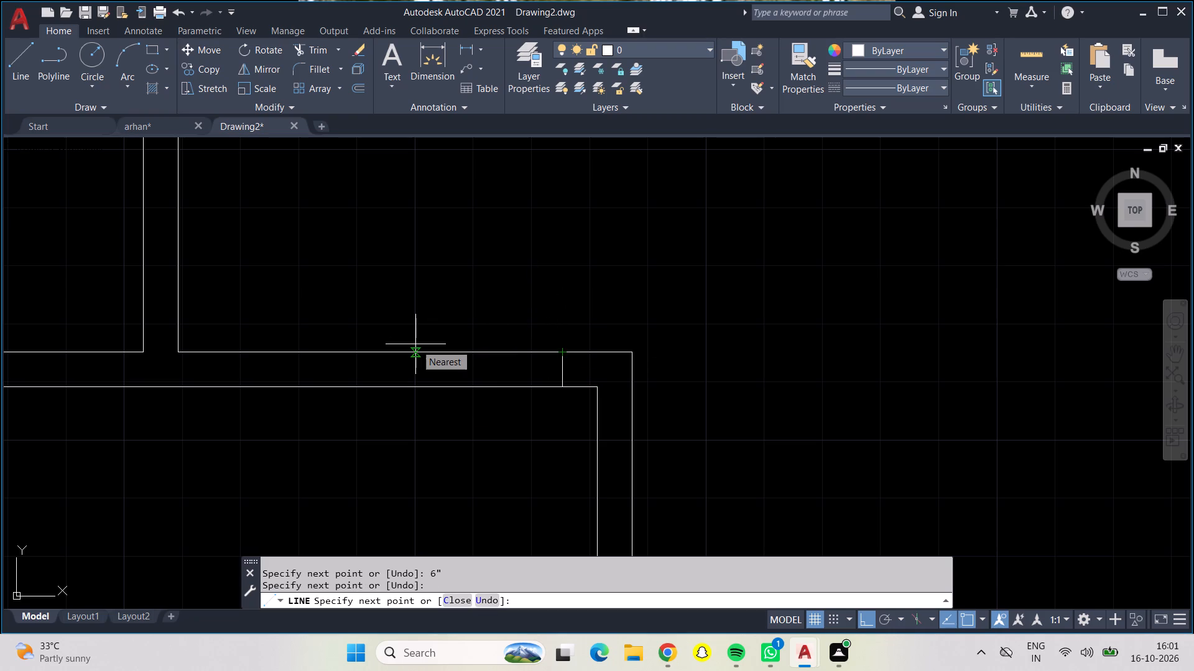
pyautogui.write("4'")
pyautogui.press('Return')
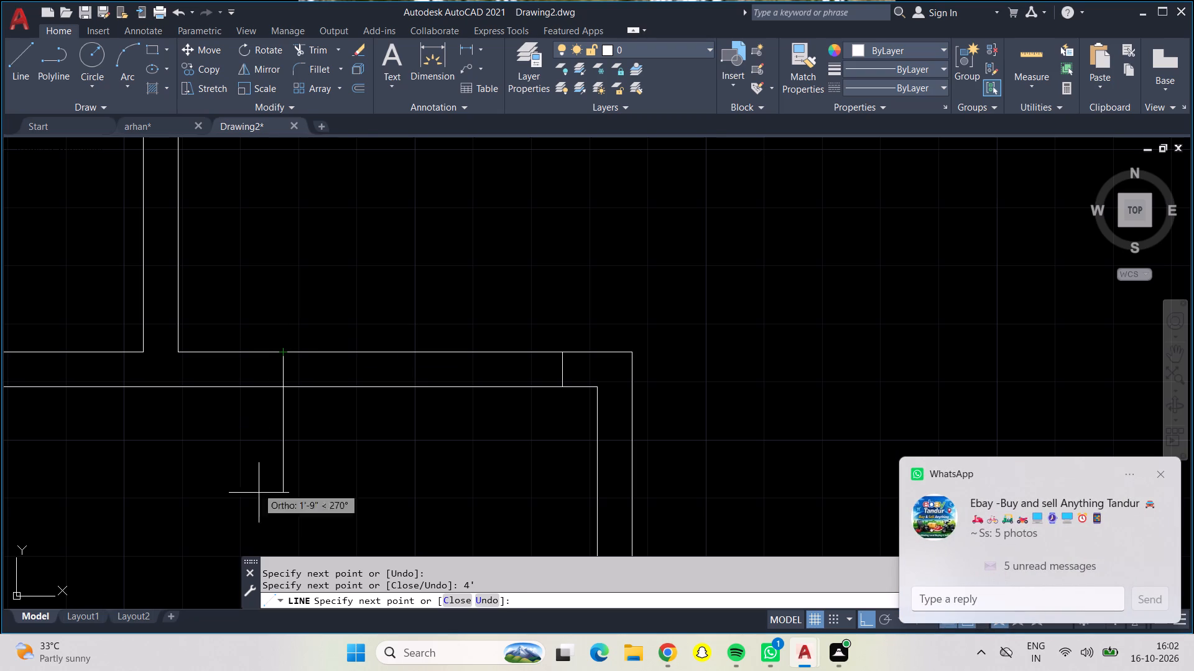
pyautogui.click(282, 391)
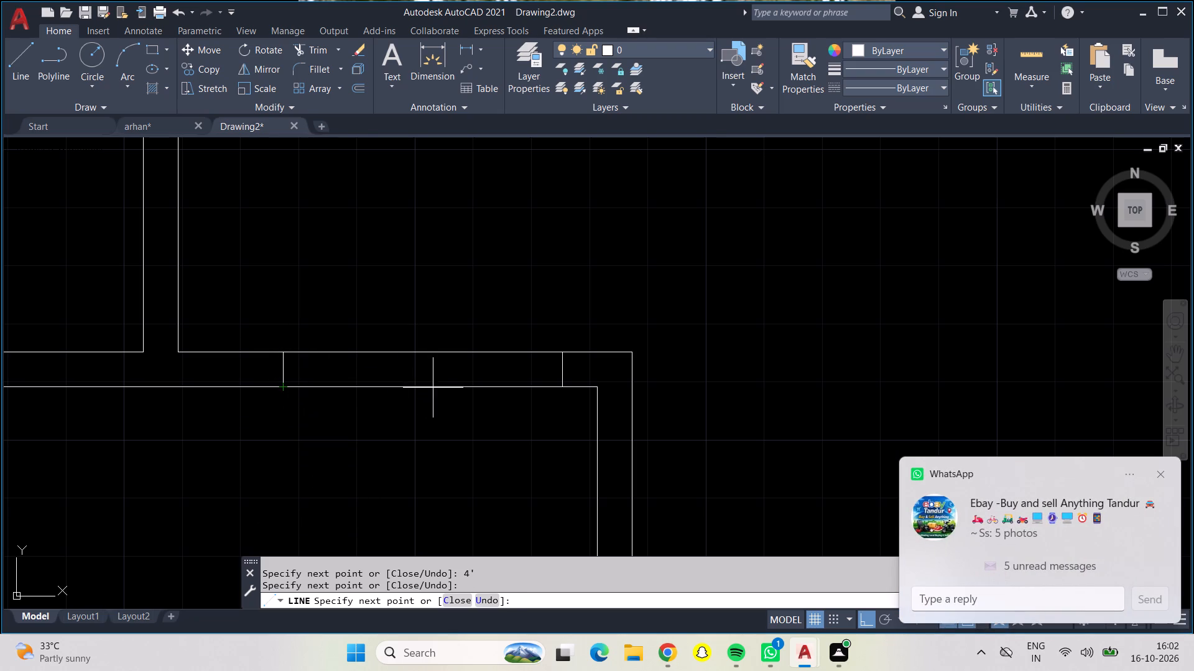
# Close the 4' opening back to its east jamb along the southwest room's inner wall face and finish the line.
pyautogui.click(564, 388)
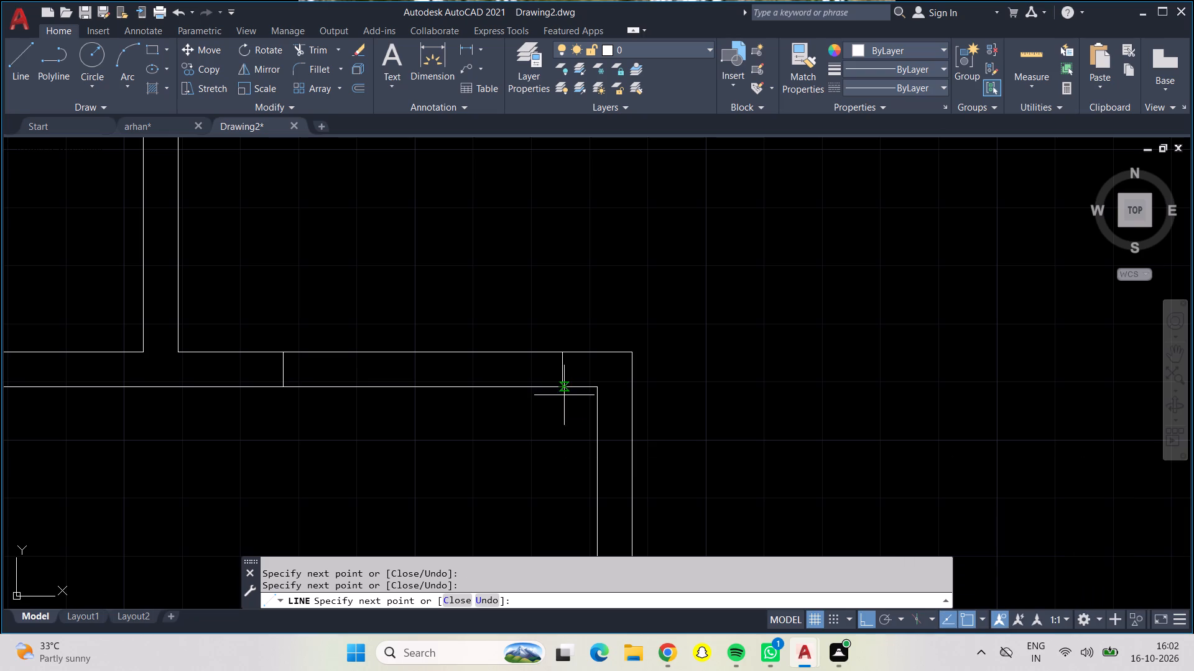
pyautogui.moveTo(567, 483); pyautogui.dragTo(562, 437, button='middle')
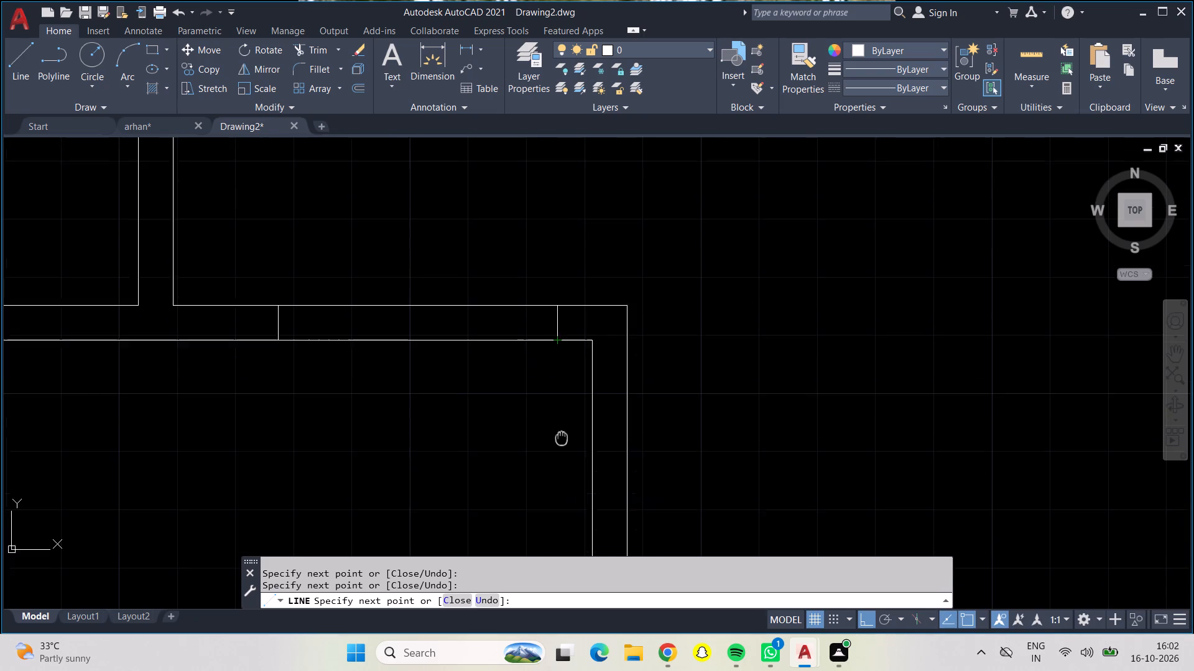
pyautogui.moveTo(562, 437); pyautogui.dragTo(560, 425, button='middle')
pyautogui.click(545, 318)
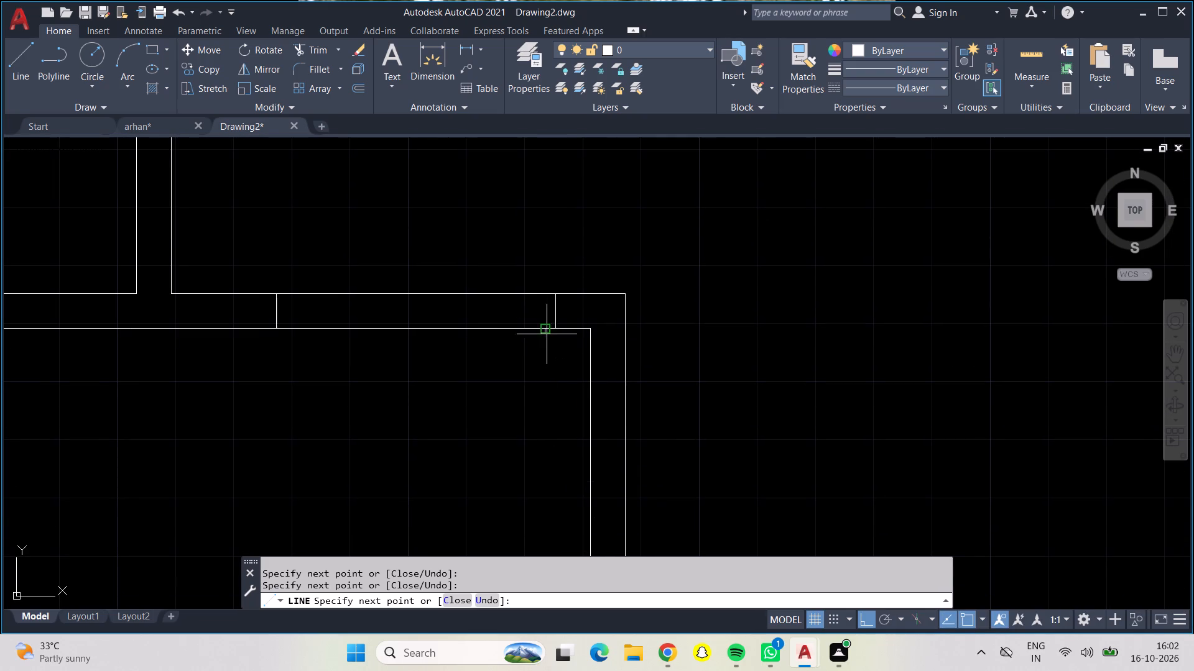
pyautogui.press('Return')
pyautogui.scroll(-1, 215, 433)
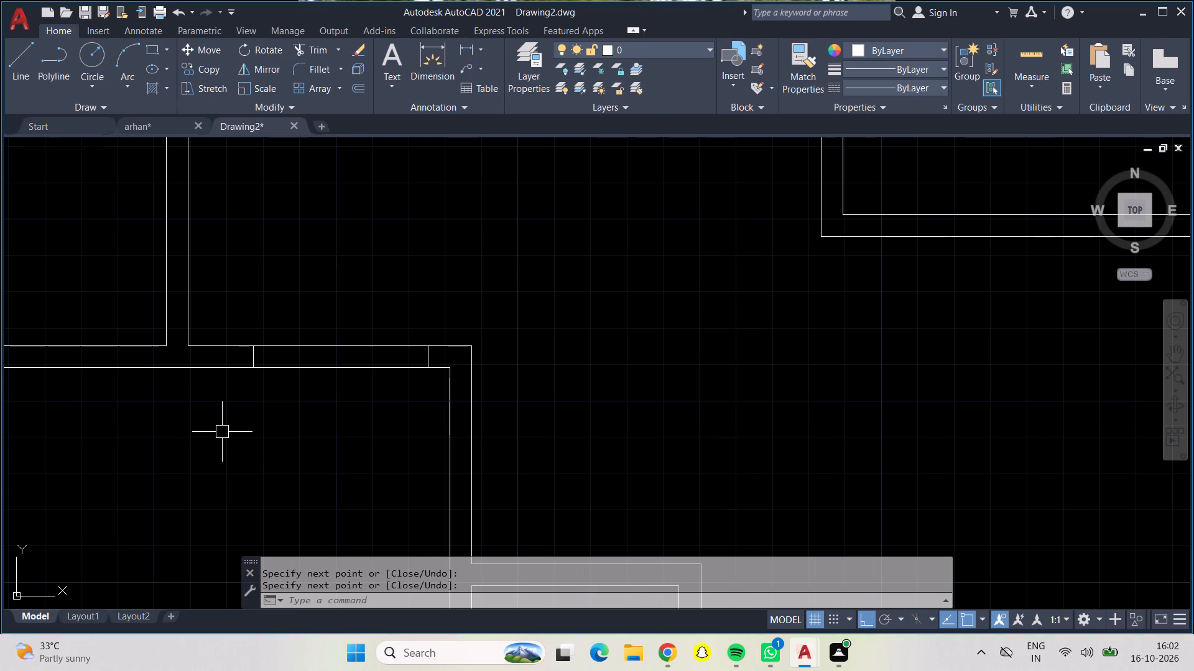
# Outline a 2'5" door opening in the north wall of the small southern room, starting 6" west of its inner northeast corner.
pyautogui.scroll(-1, 222, 439)
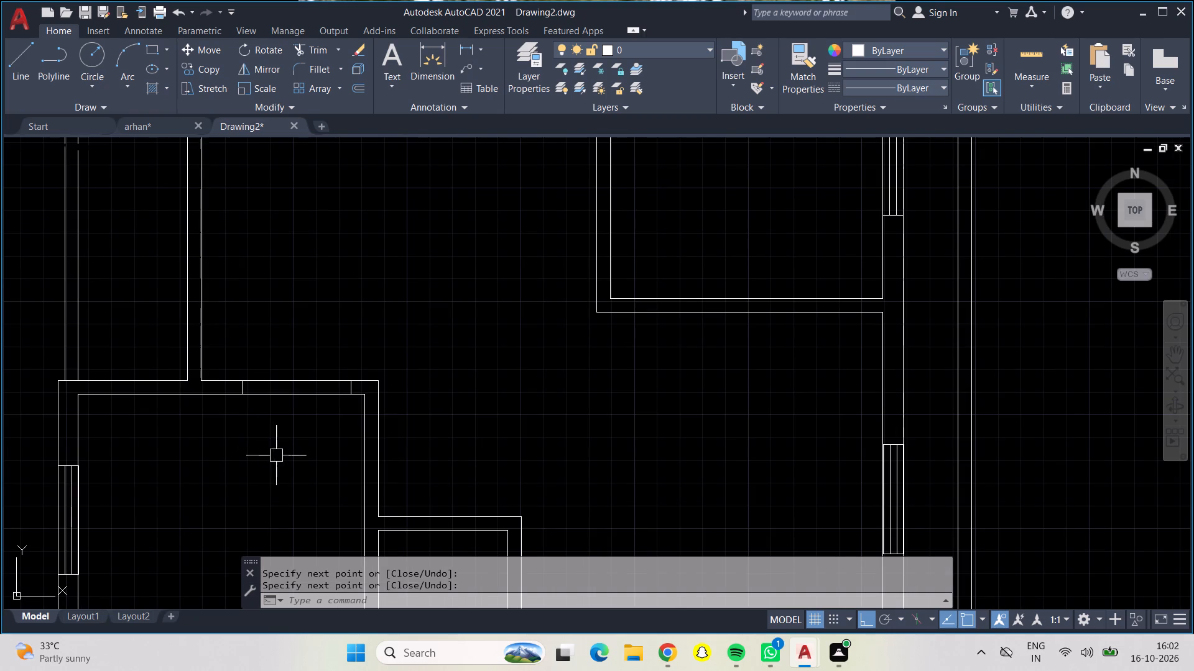
pyautogui.moveTo(277, 456); pyautogui.dragTo(276, 294, button='middle')
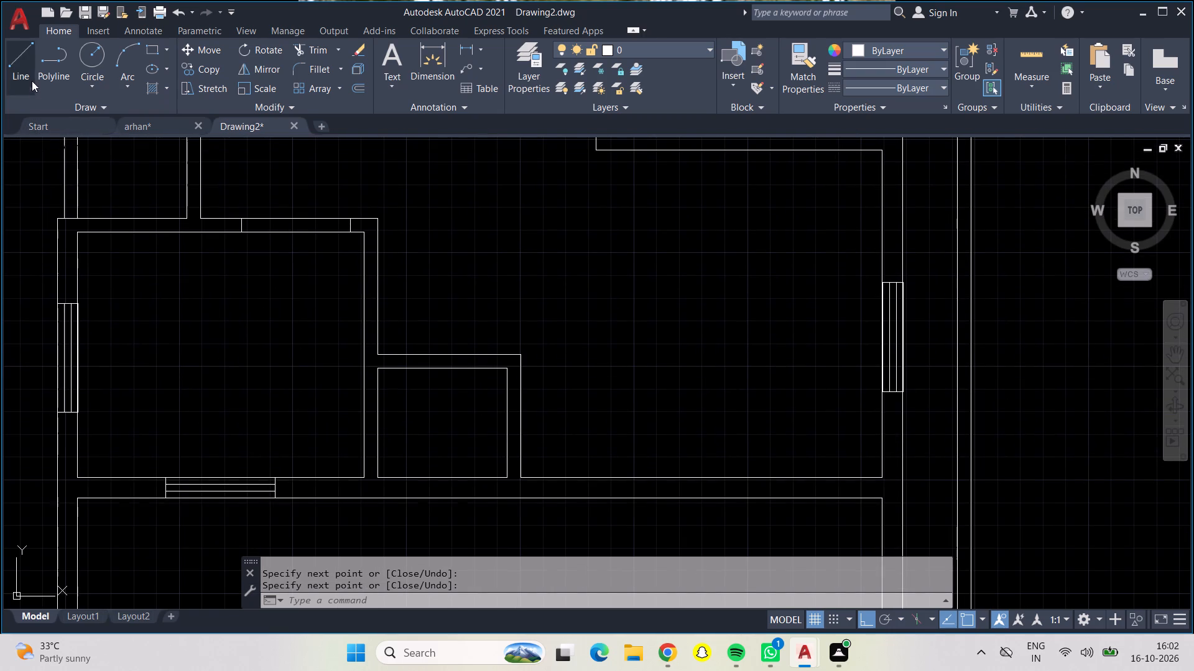
pyautogui.click(30, 63)
pyautogui.scroll(2, 521, 373)
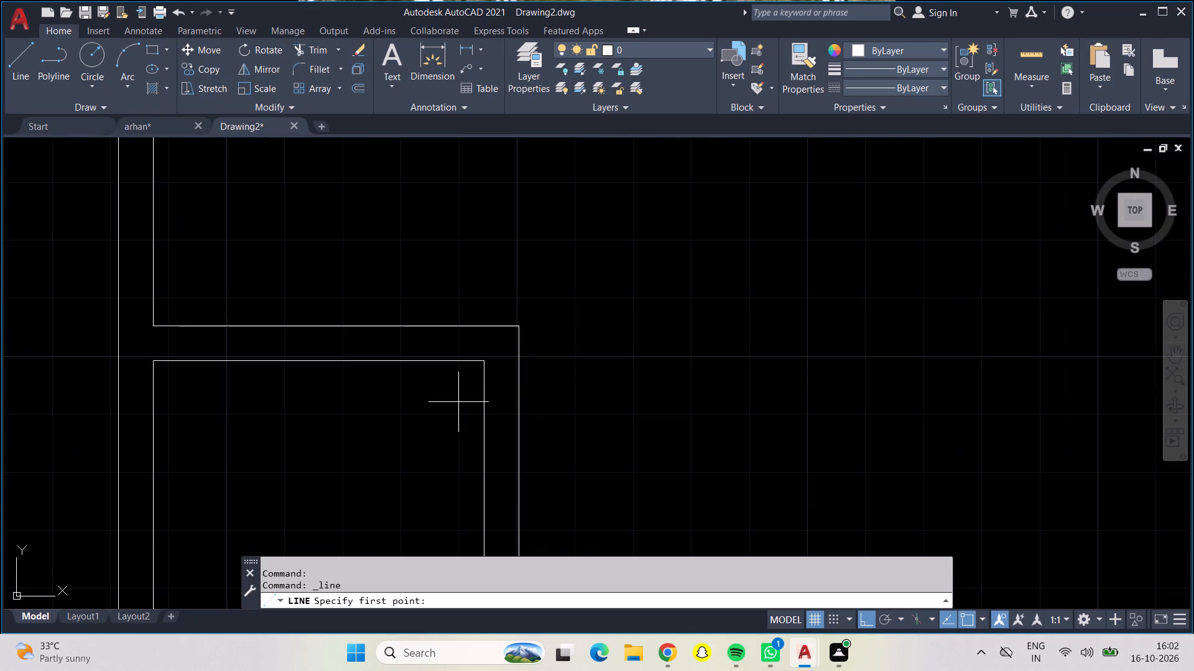
pyautogui.click(482, 357)
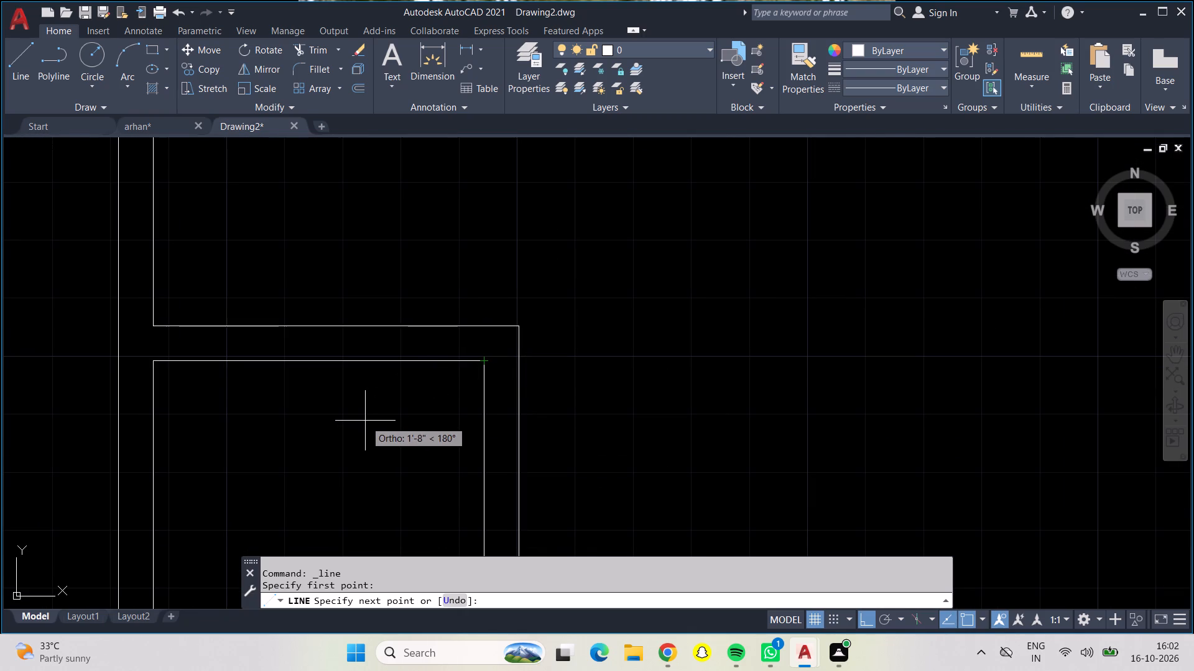
pyautogui.write('6"')
pyautogui.press('Return')
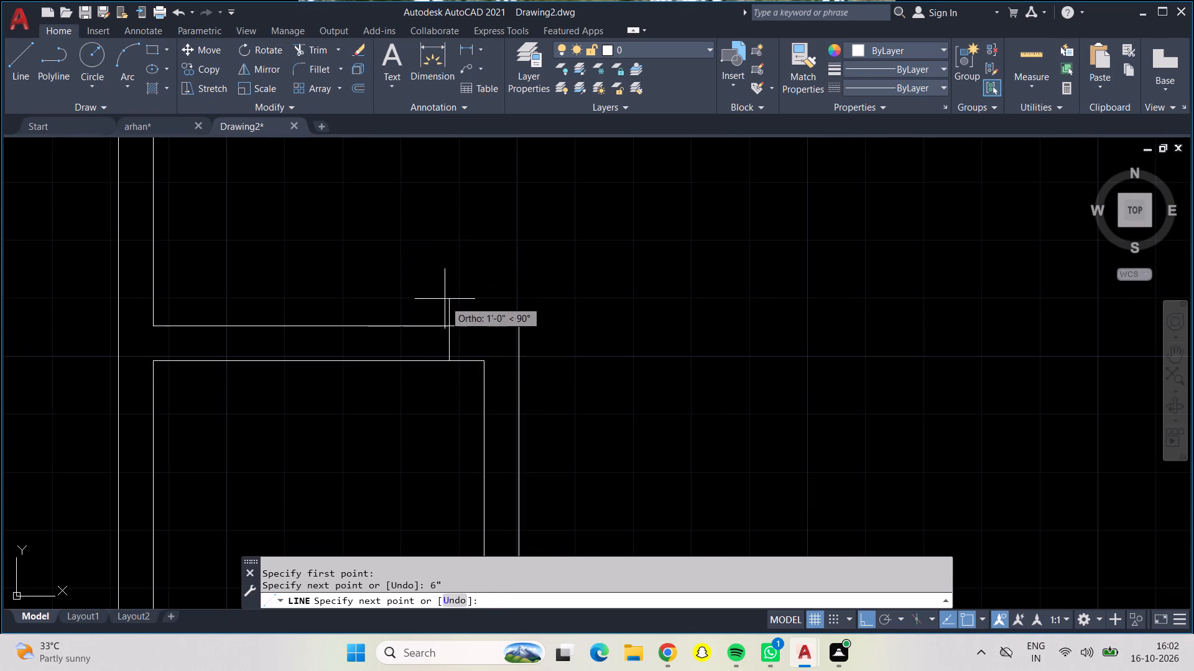
pyautogui.click(450, 323)
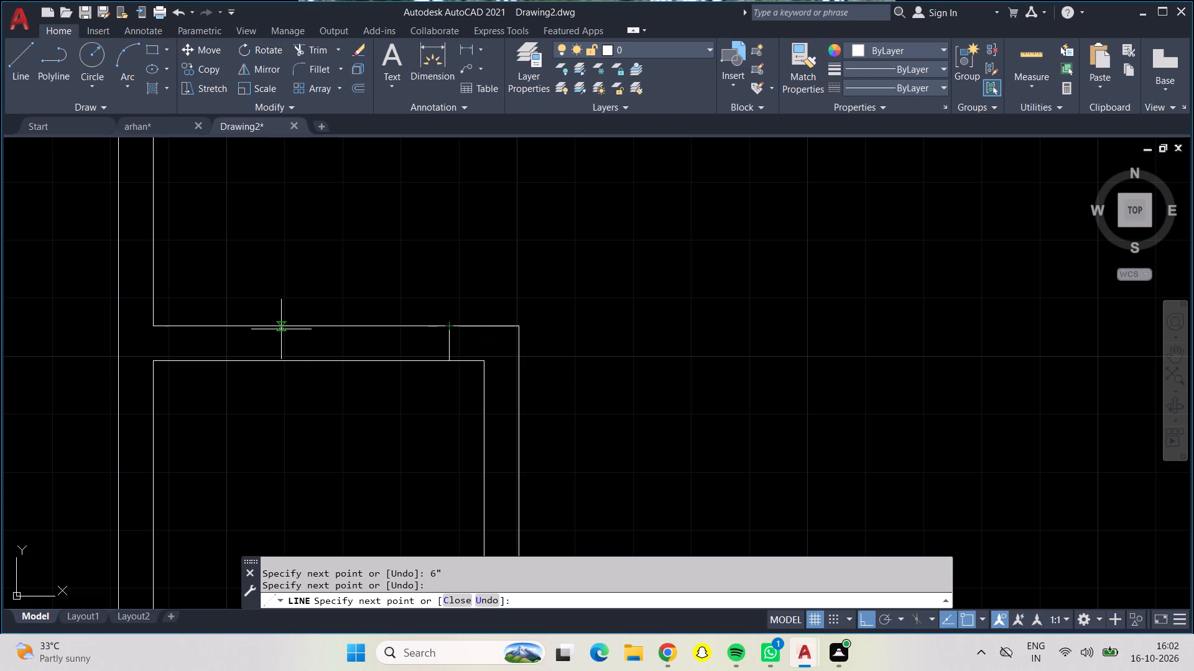
pyautogui.write('2\'5"')
pyautogui.press('Return')
pyautogui.click(283, 362)
# Close the opening back to its east jamb and draw the small southern room's door leaf 2'6" south into the room.
pyautogui.click(449, 363)
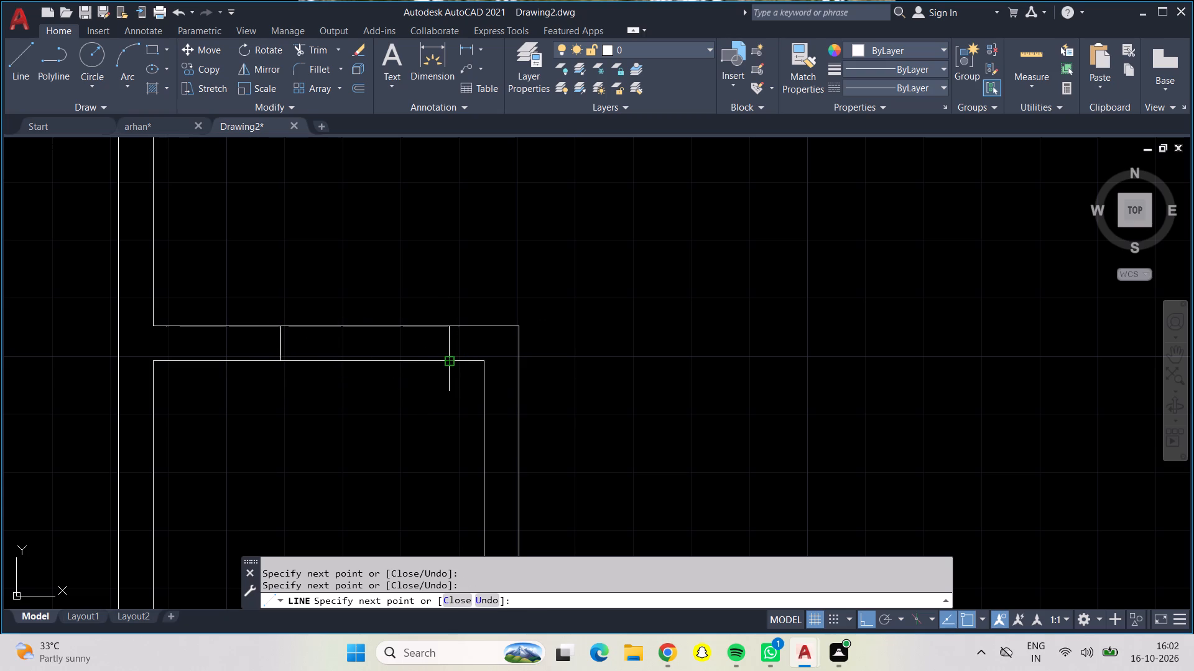
pyautogui.write('2\'5"')
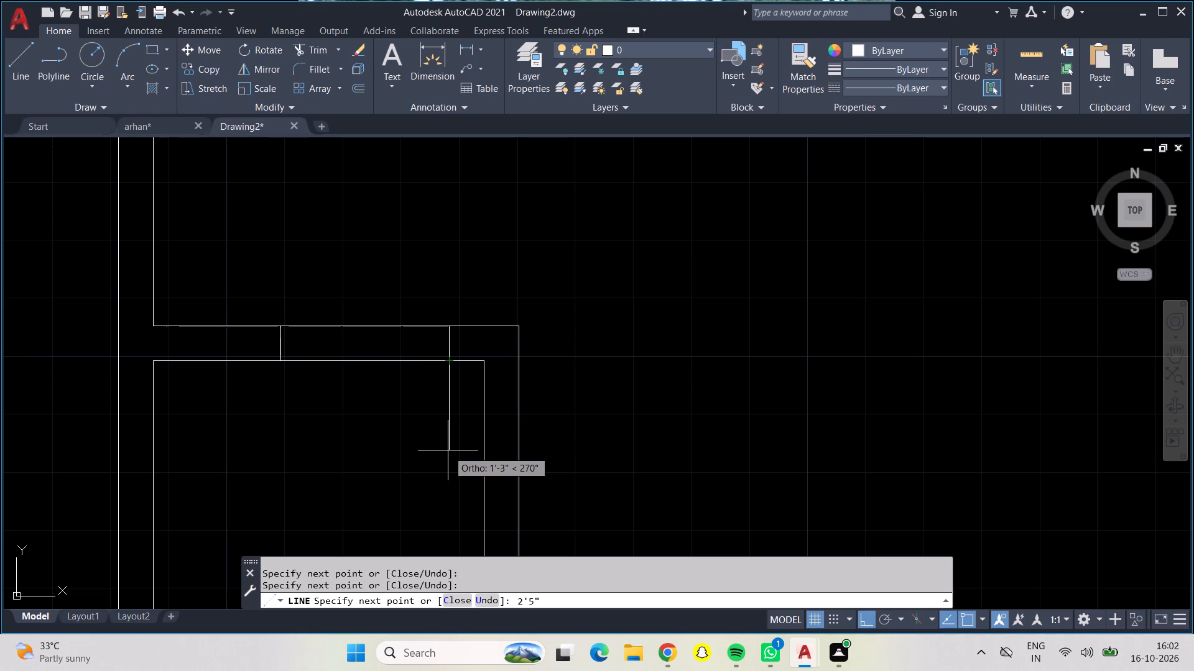
pyautogui.press('BackSpace')
pyautogui.press('BackSpace')
pyautogui.write('6"')
pyautogui.press('Return')
pyautogui.press('Return')
pyautogui.scroll(-1, 504, 464)
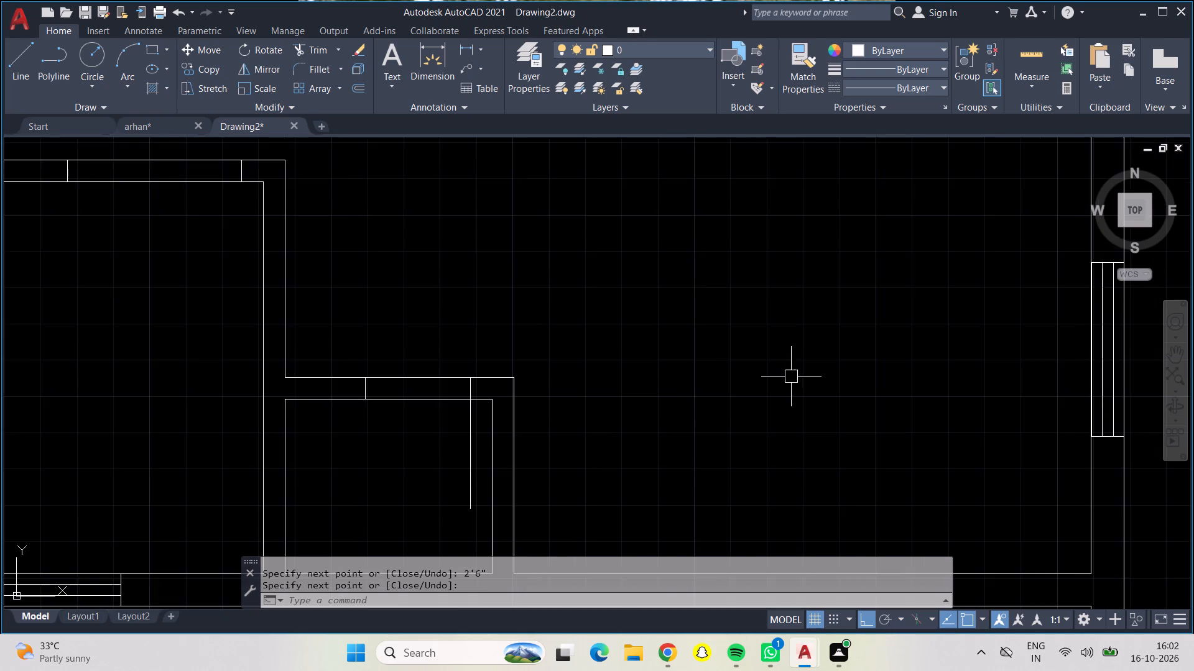
# In the large hall's south wall, draw a line 2' west from the inner southeast corner and continue it across the wall as the east jamb.
pyautogui.scroll(-2, 798, 378)
pyautogui.moveTo(741, 382); pyautogui.dragTo(597, 359, button='middle')
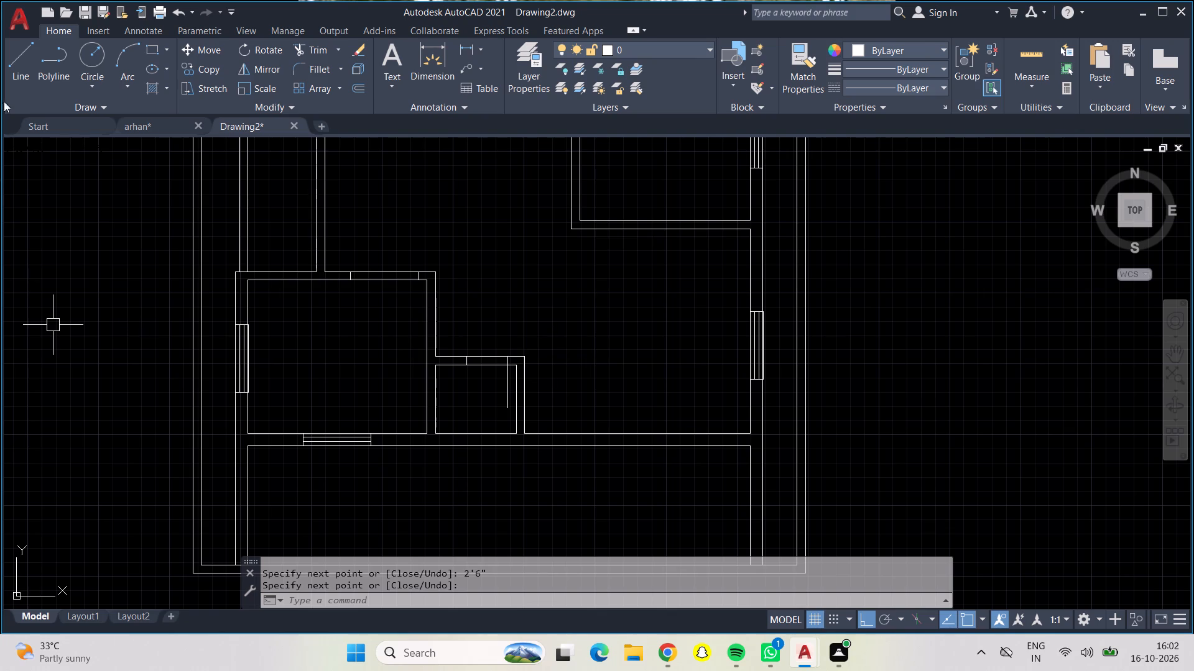
pyautogui.click(9, 68)
pyautogui.moveTo(576, 367); pyautogui.dragTo(546, 353, button='middle')
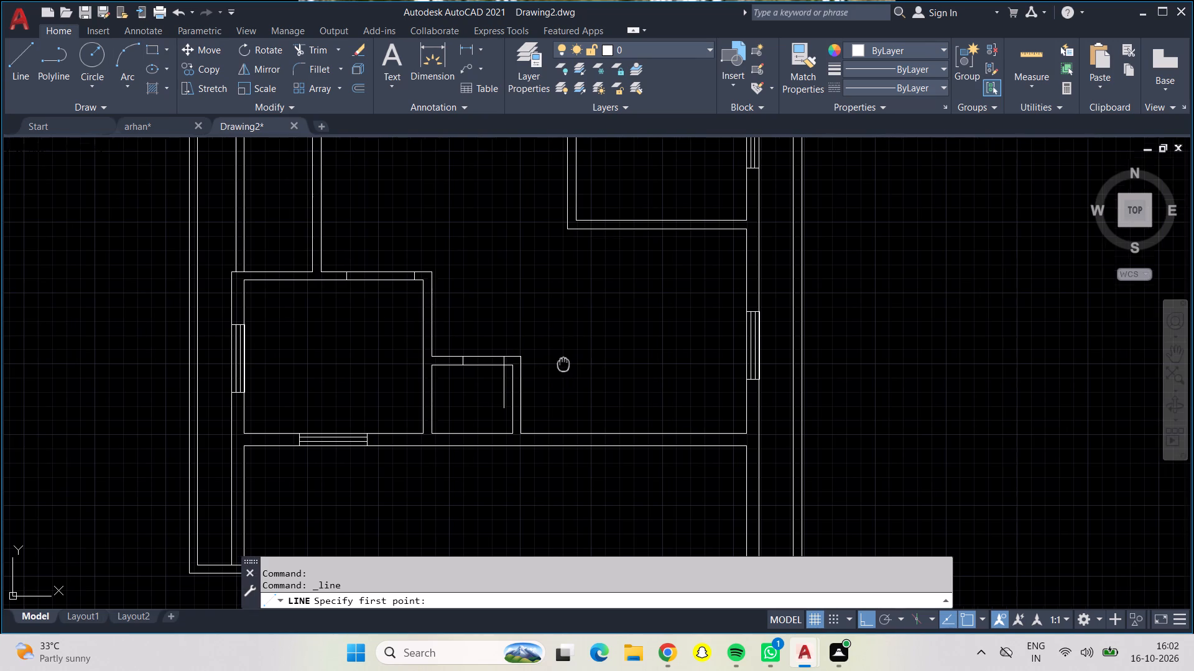
pyautogui.moveTo(546, 353); pyautogui.dragTo(481, 324, button='middle')
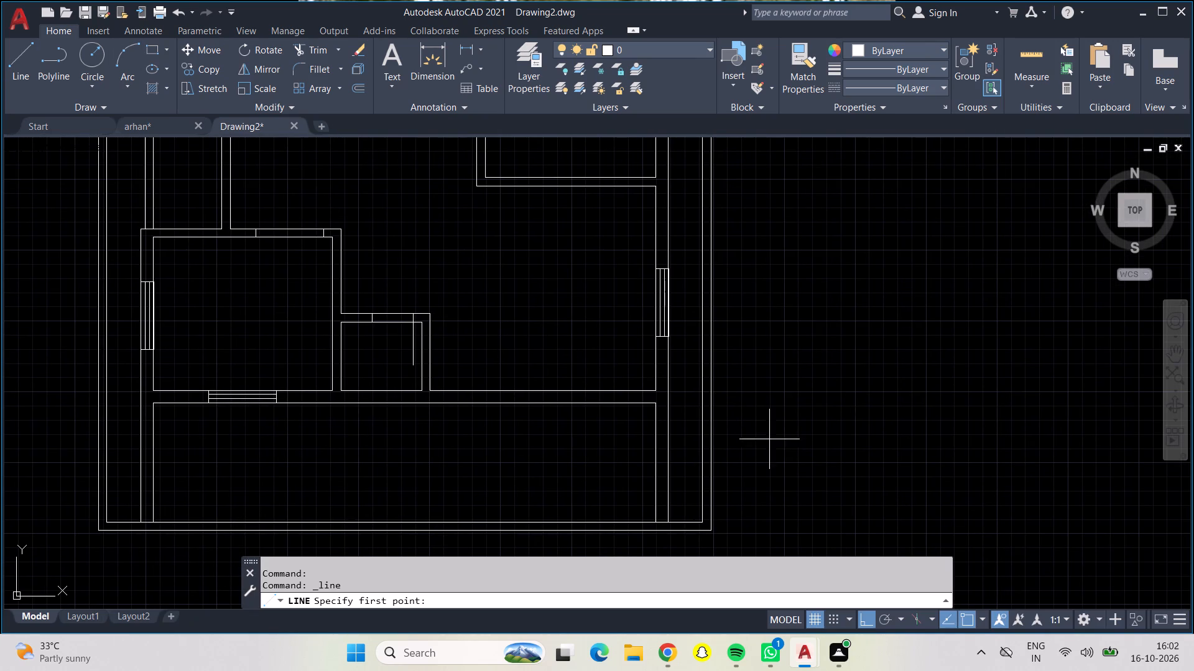
pyautogui.moveTo(511, 429); pyautogui.dragTo(440, 418, button='middle')
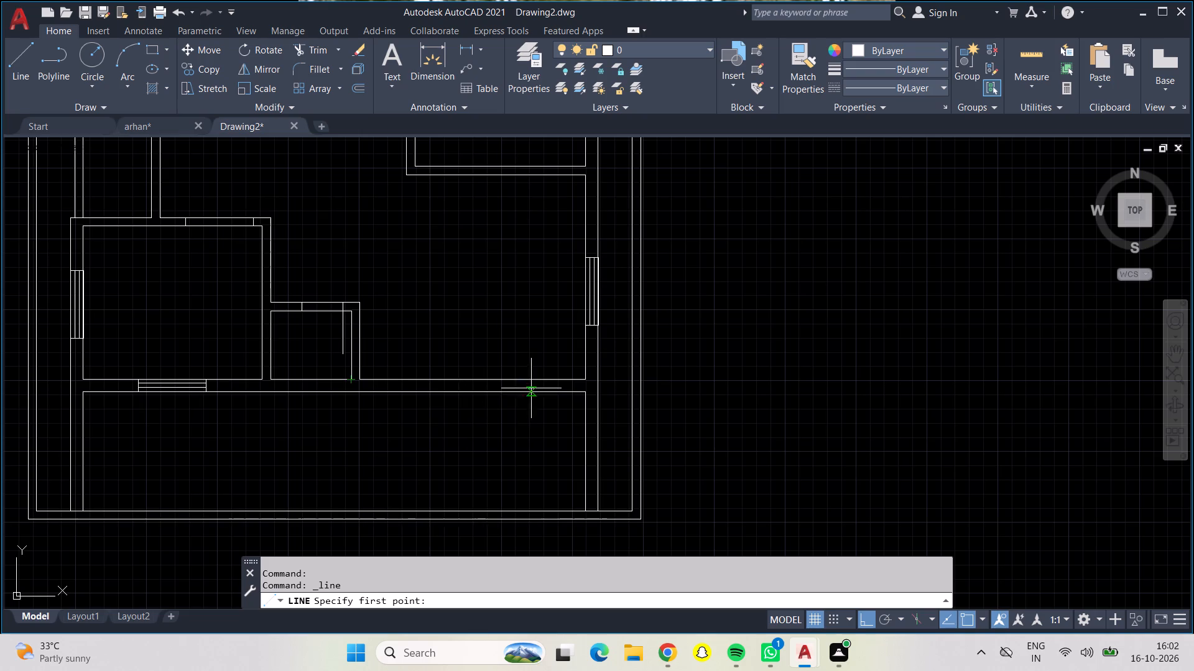
pyautogui.scroll(3, 538, 385)
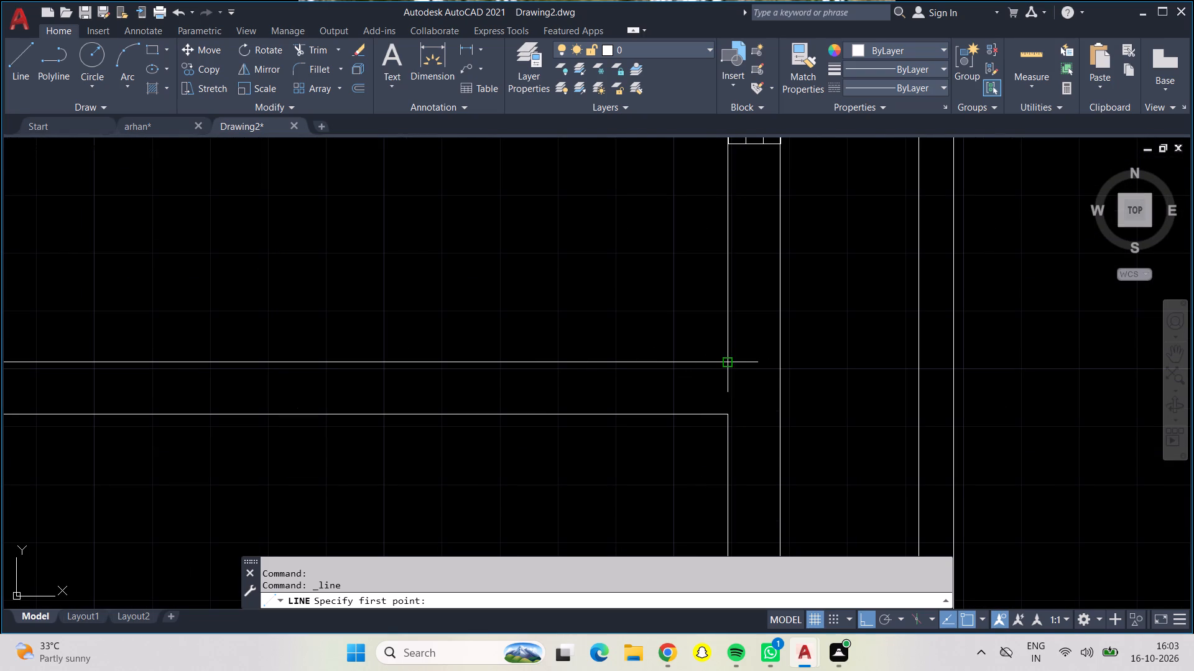
pyautogui.moveTo(726, 363); pyautogui.dragTo(694, 367)
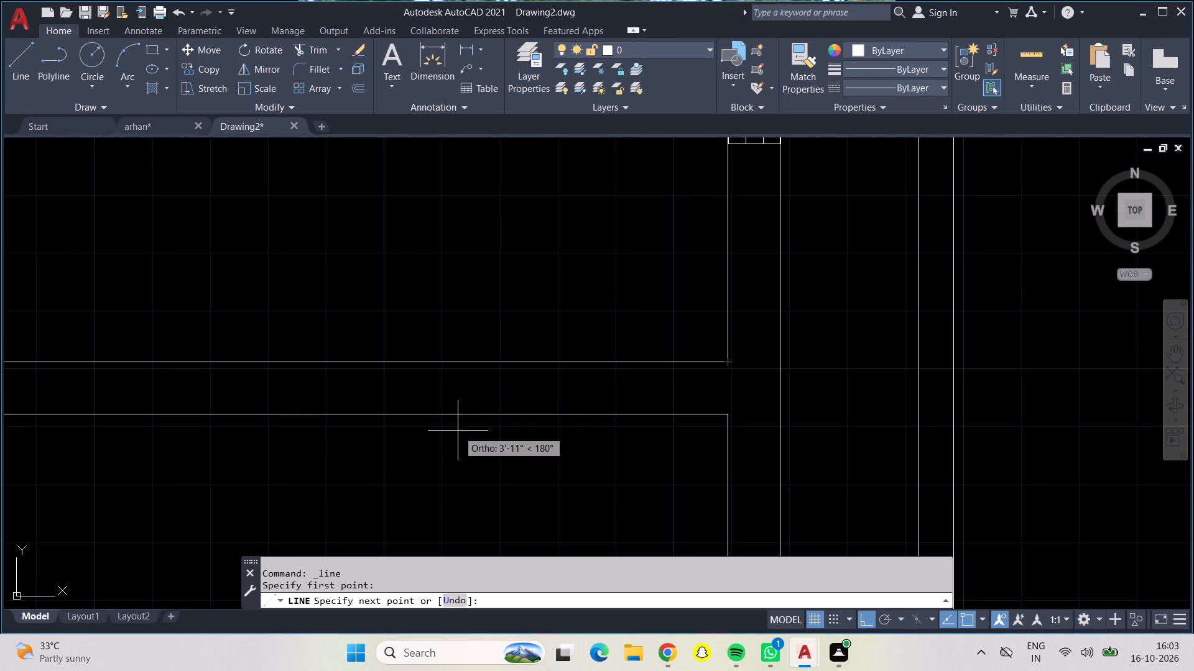
pyautogui.write("2'")
pyautogui.press('Return')
pyautogui.scroll(-3, 483, 349)
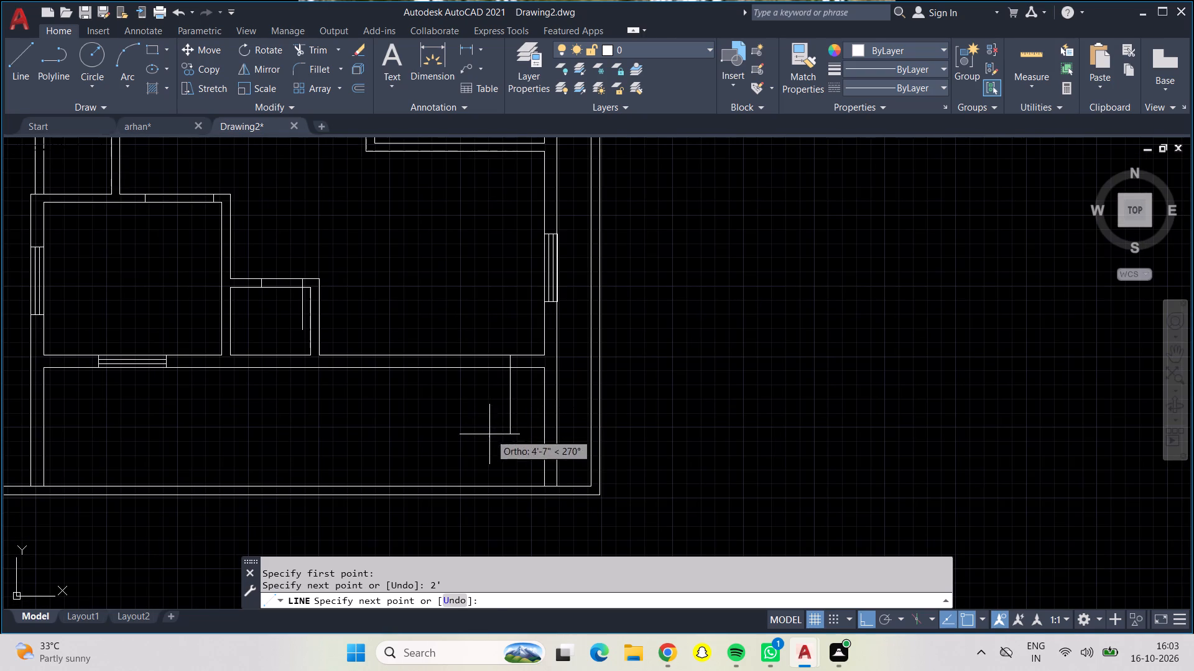
pyautogui.scroll(3, 523, 369)
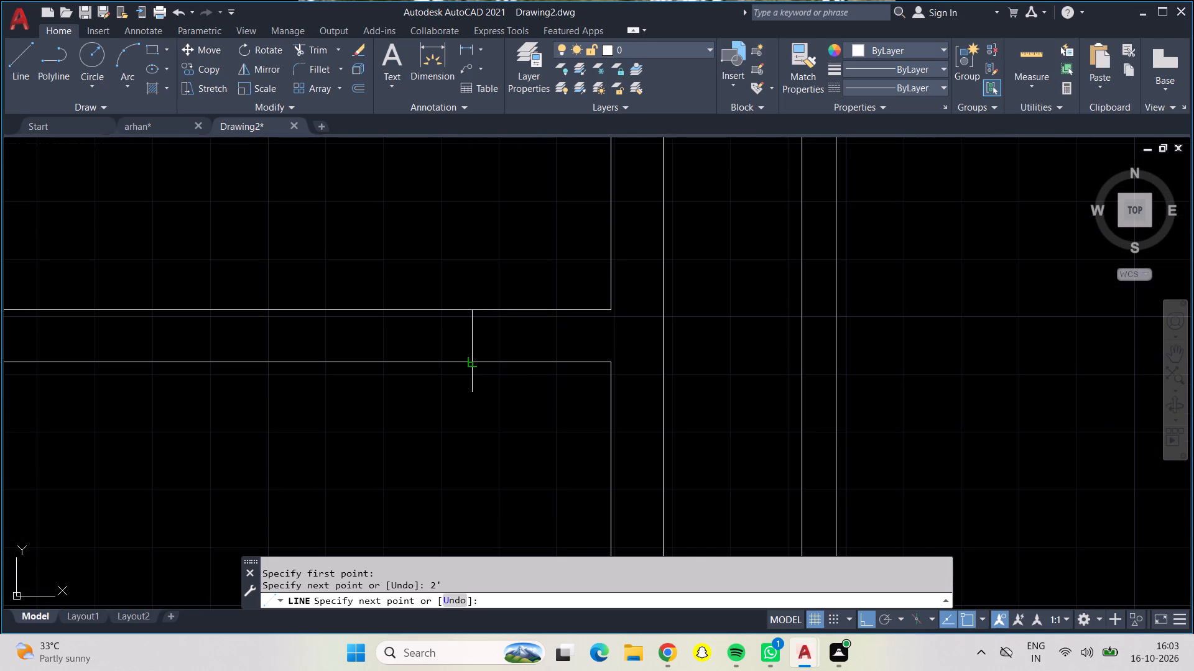
pyautogui.click(471, 361)
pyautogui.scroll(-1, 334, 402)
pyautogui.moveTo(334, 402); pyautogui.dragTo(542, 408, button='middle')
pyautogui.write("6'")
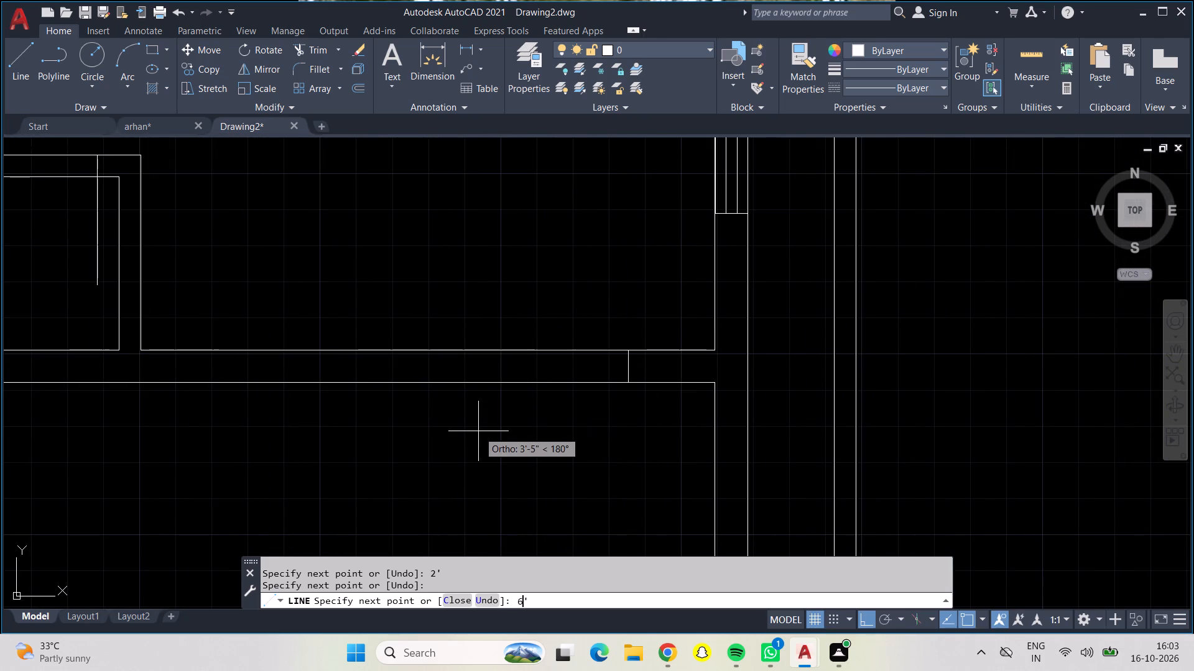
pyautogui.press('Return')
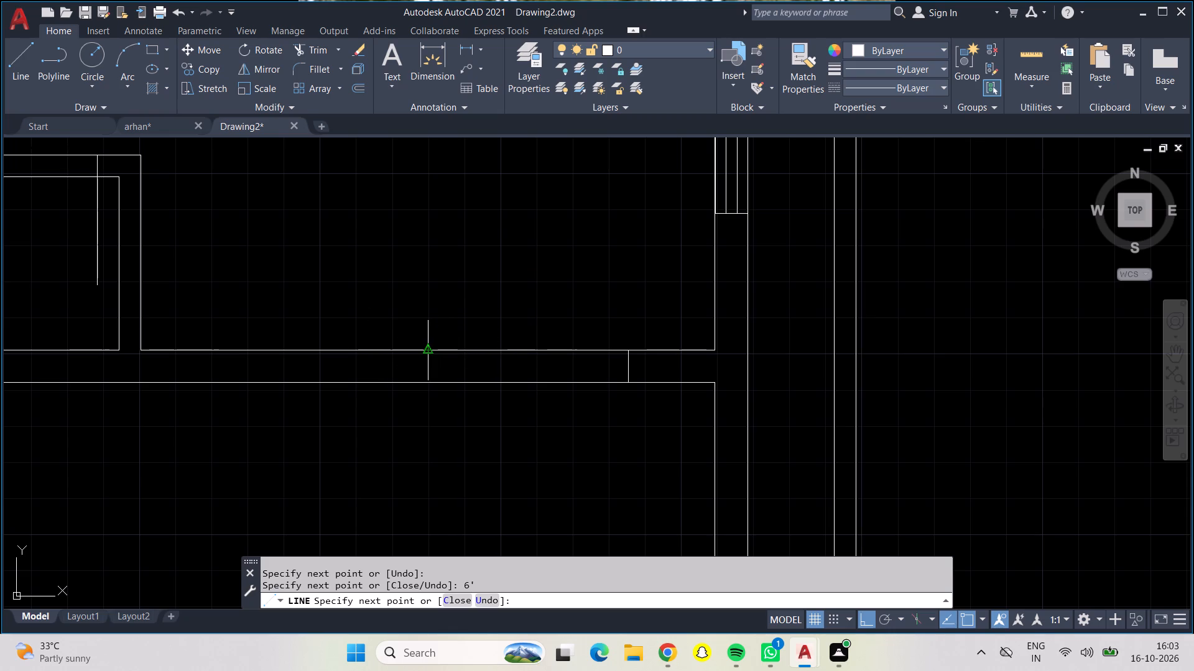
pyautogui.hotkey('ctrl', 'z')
# Outline the hall's 4' door opening west along the wall's south face, up the west jamb and back to the east jamb.
pyautogui.write("4'")
pyautogui.press('Return')
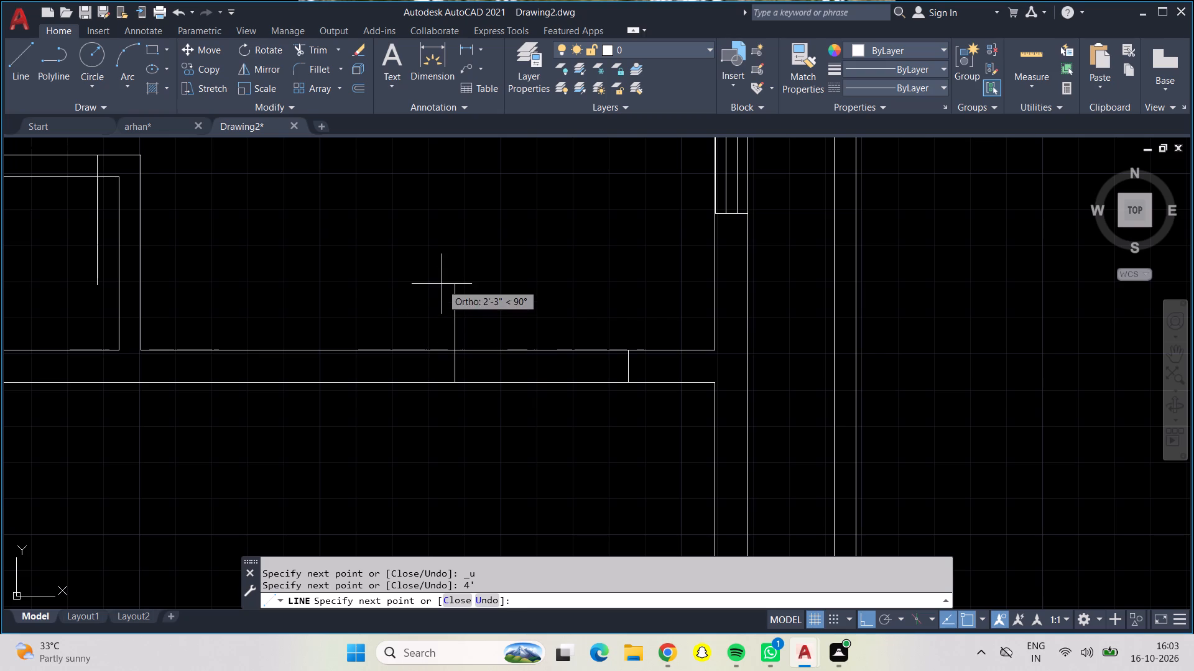
pyautogui.click(454, 347)
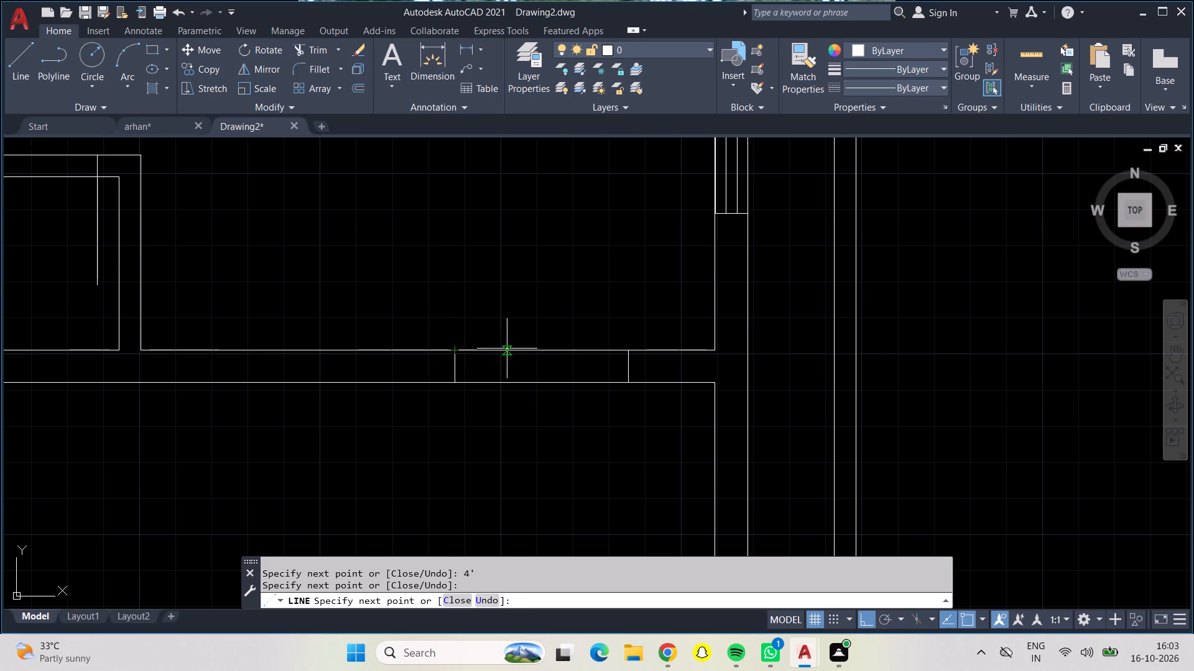
pyautogui.click(632, 348)
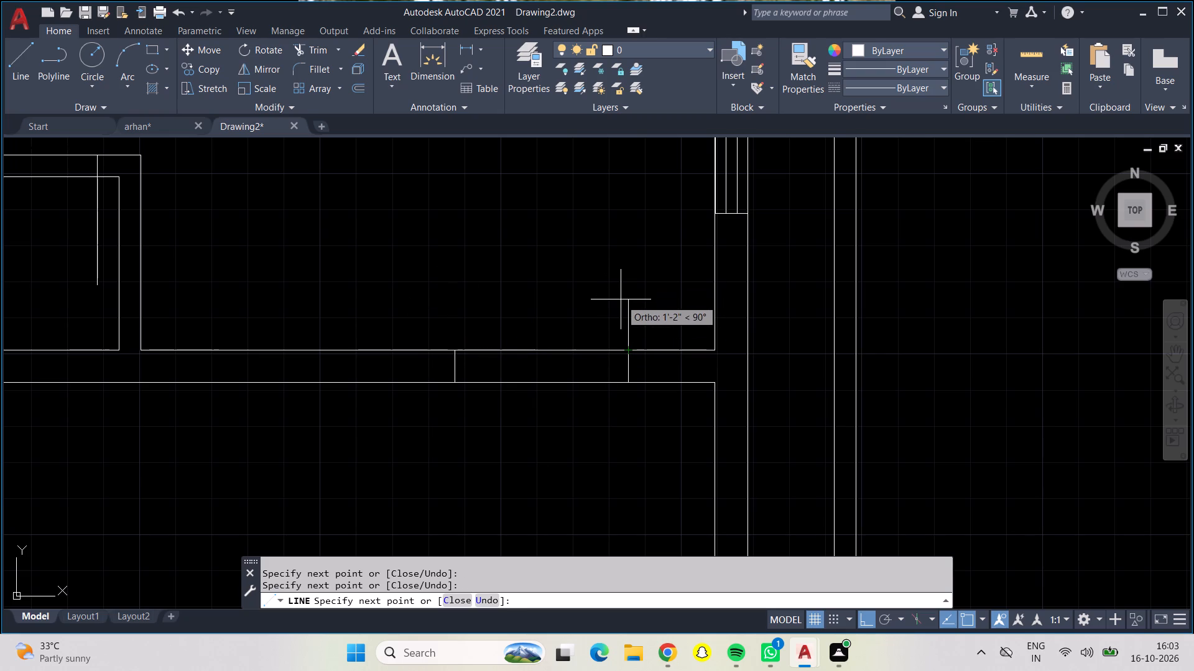
# Draw a 4' line north into the hall from each jamb of the 4' door opening and finish the line.
pyautogui.write("4'")
pyautogui.press('Return')
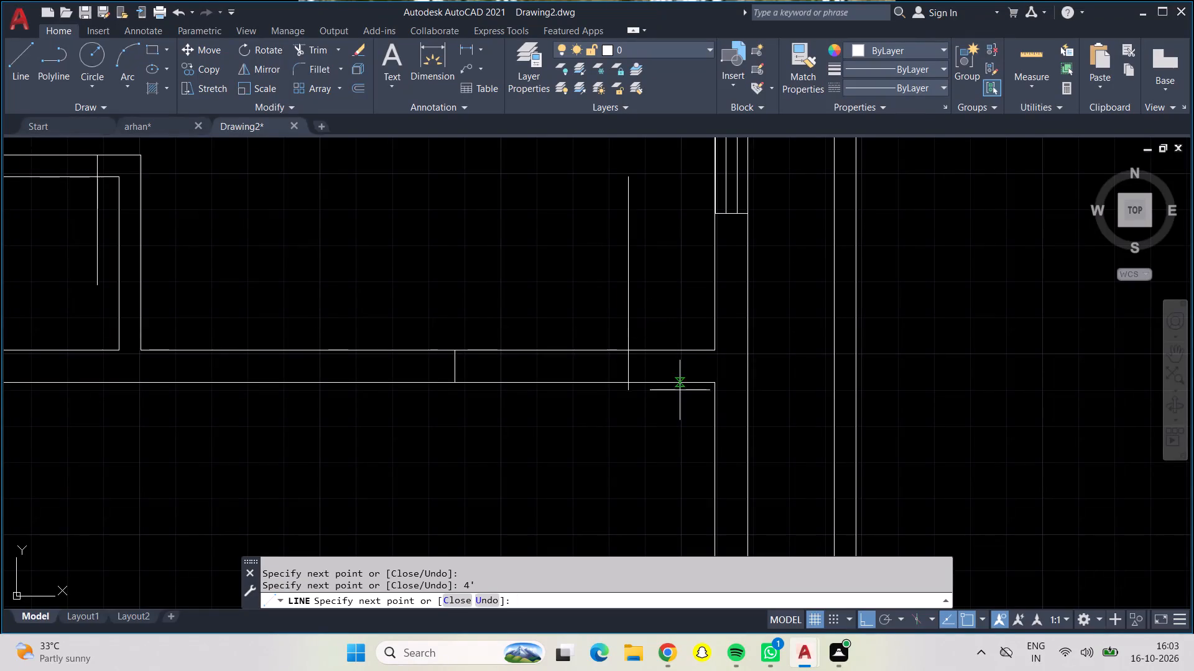
pyautogui.click(629, 349)
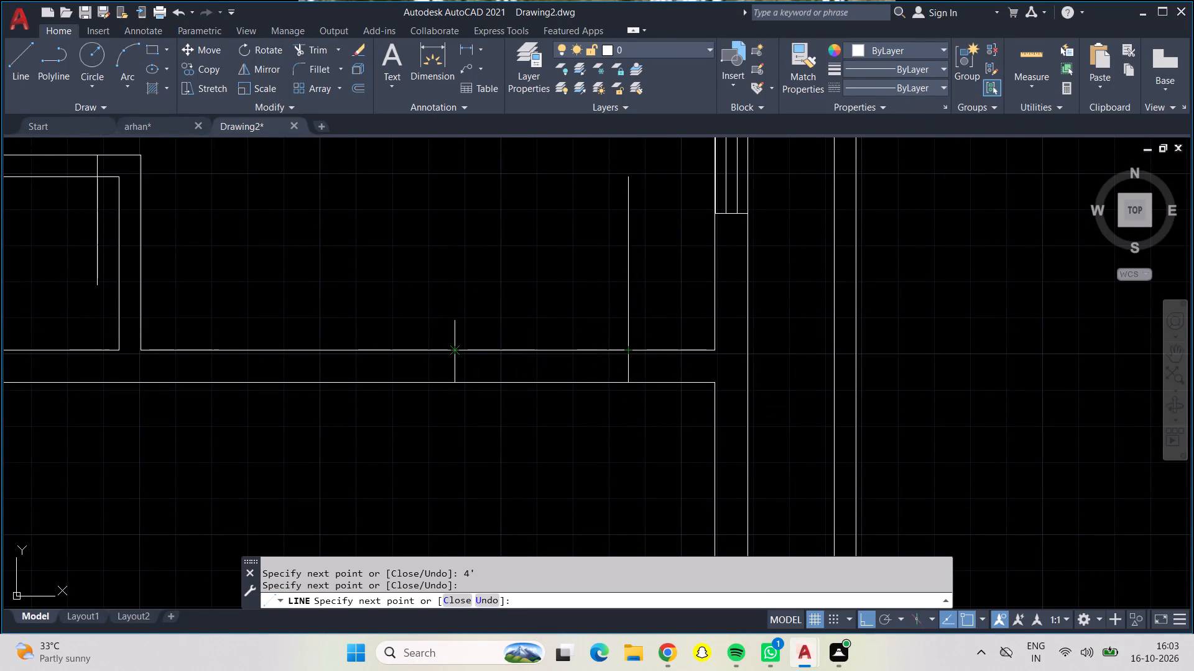
pyautogui.click(457, 350)
pyautogui.write("4'")
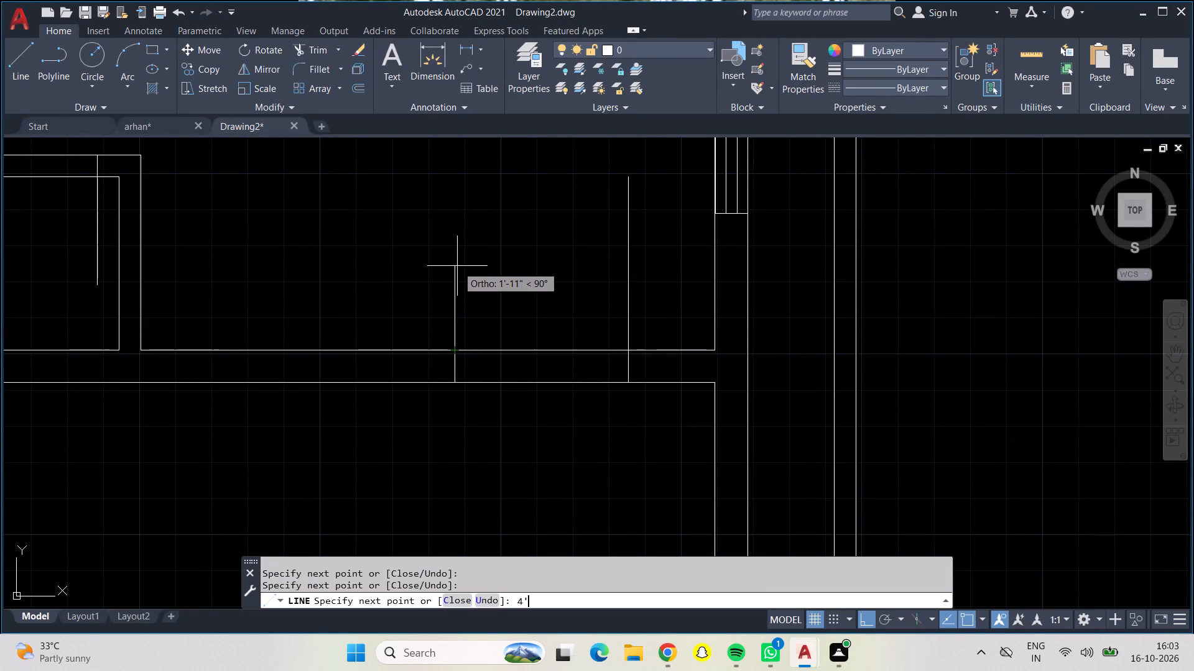
pyautogui.press('Return')
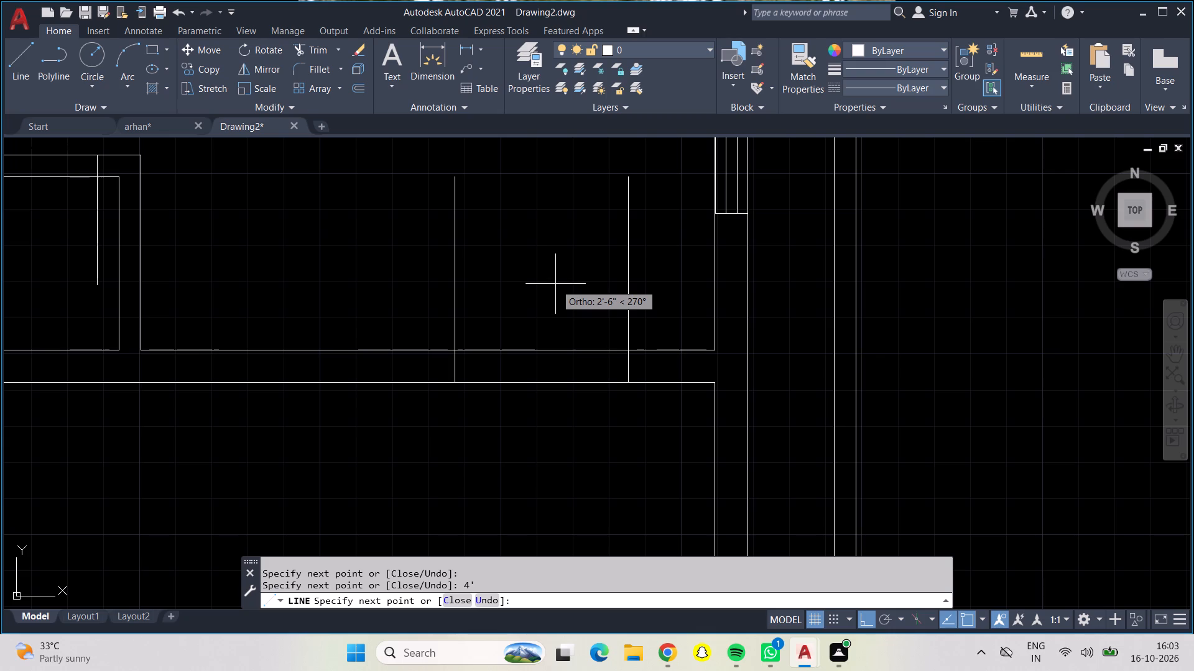
pyautogui.press('Return')
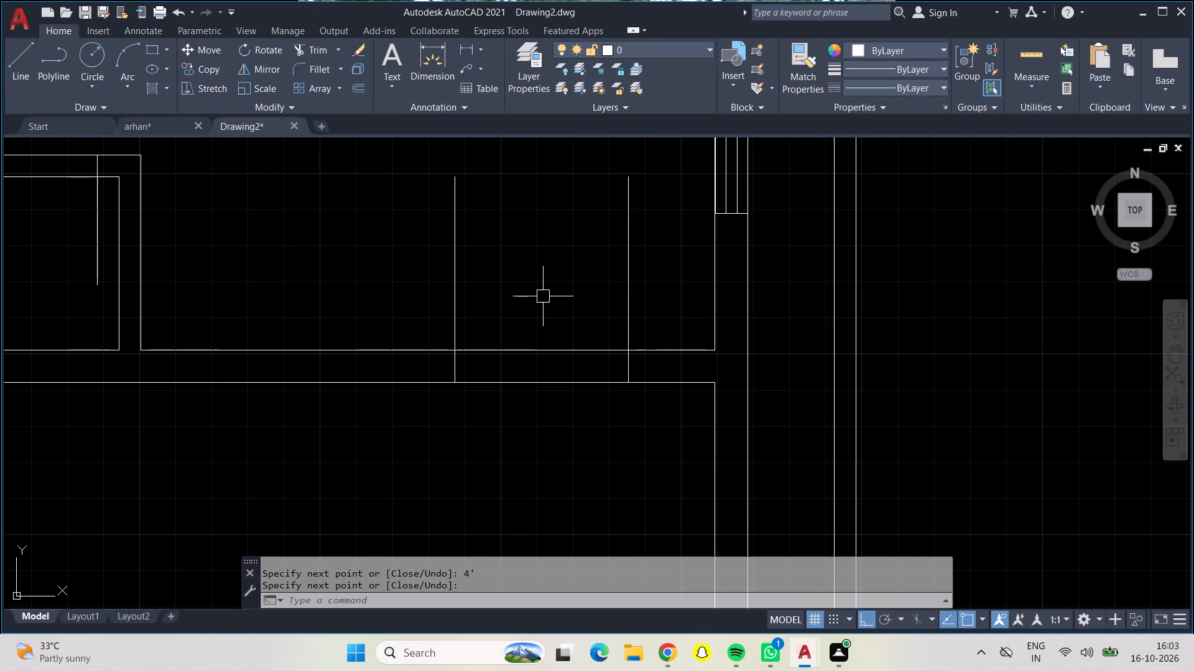
# Offset the east jamb's 4' line by 2' to the west, to the middle of the opening.
pyautogui.press('o')
pyautogui.press('Return')
pyautogui.write("2'")
pyautogui.press('Return')
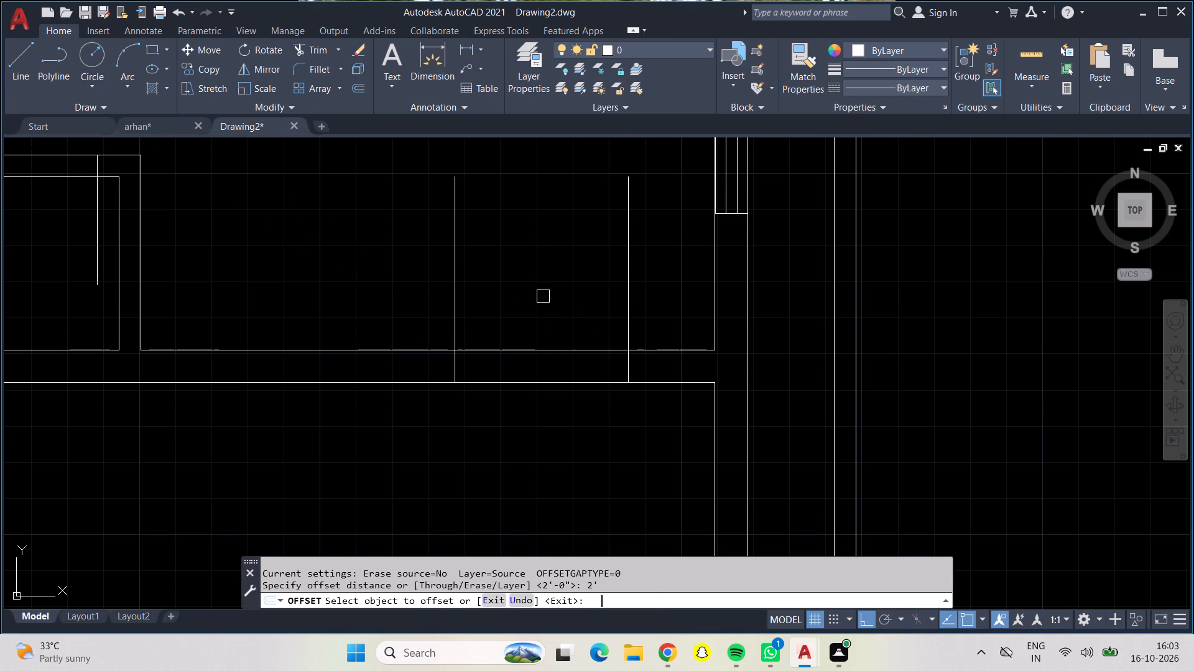
pyautogui.click(626, 304)
pyautogui.click(532, 298)
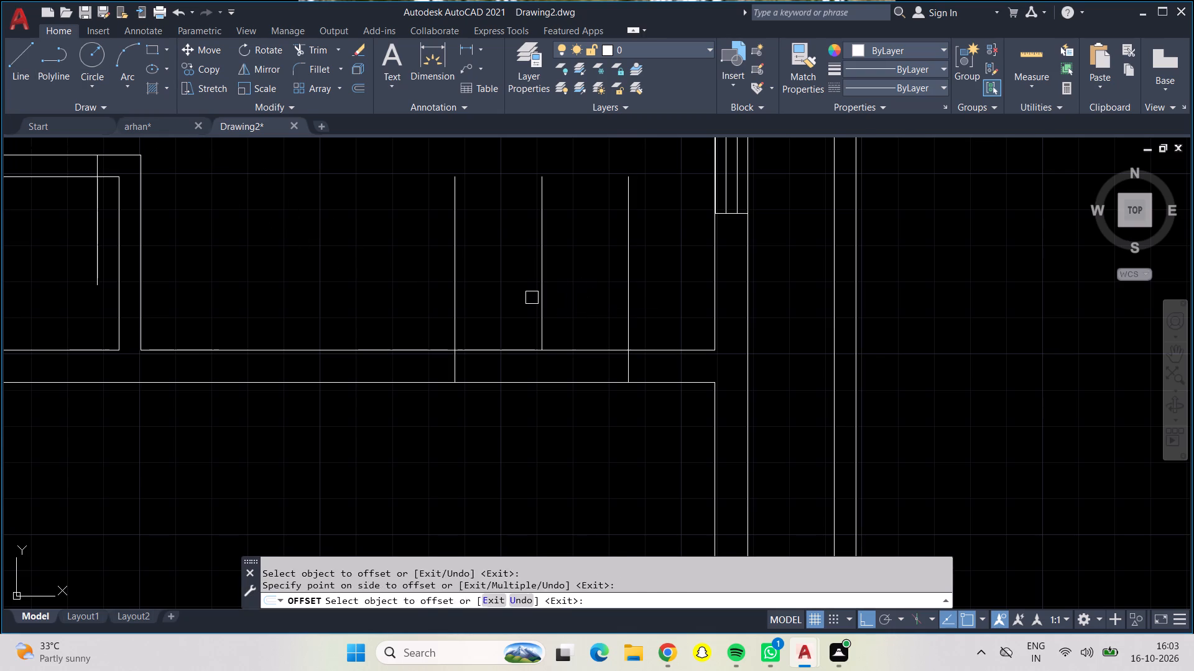
pyautogui.moveTo(529, 301); pyautogui.dragTo(537, 350, button='middle')
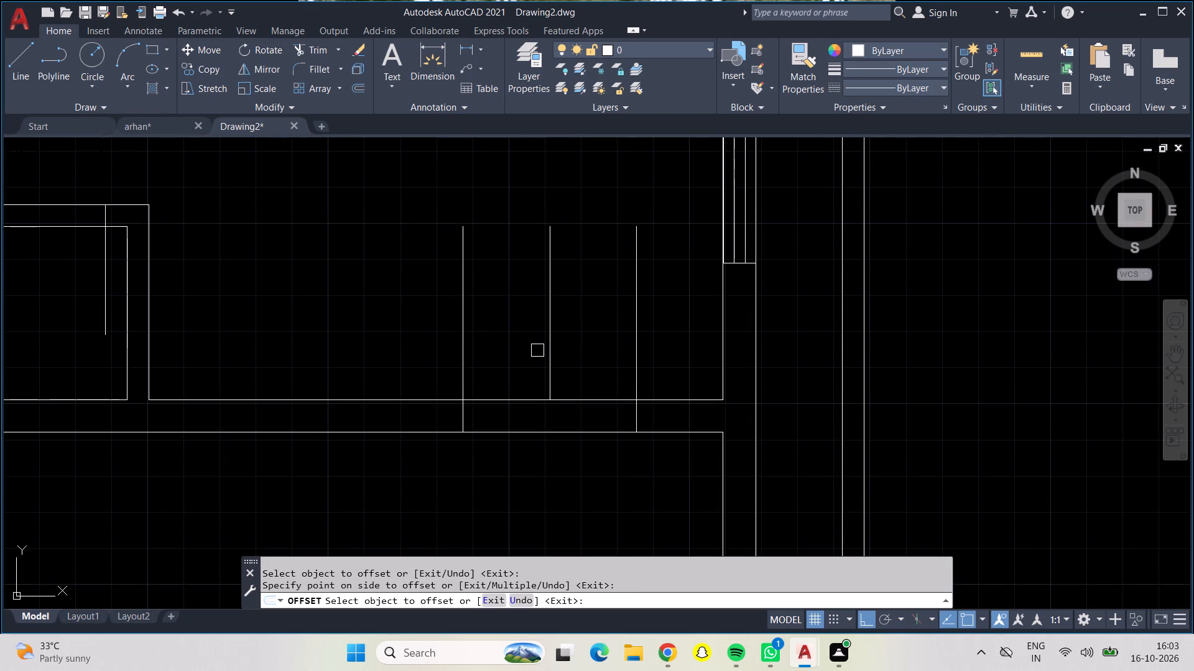
pyautogui.press('Escape')
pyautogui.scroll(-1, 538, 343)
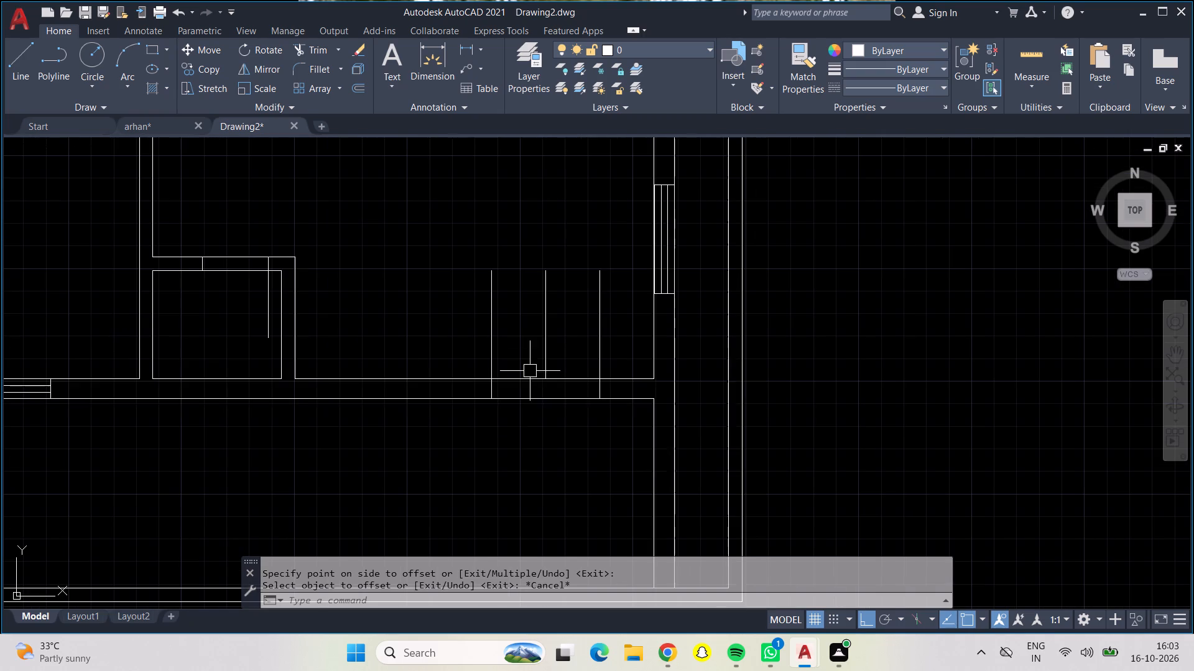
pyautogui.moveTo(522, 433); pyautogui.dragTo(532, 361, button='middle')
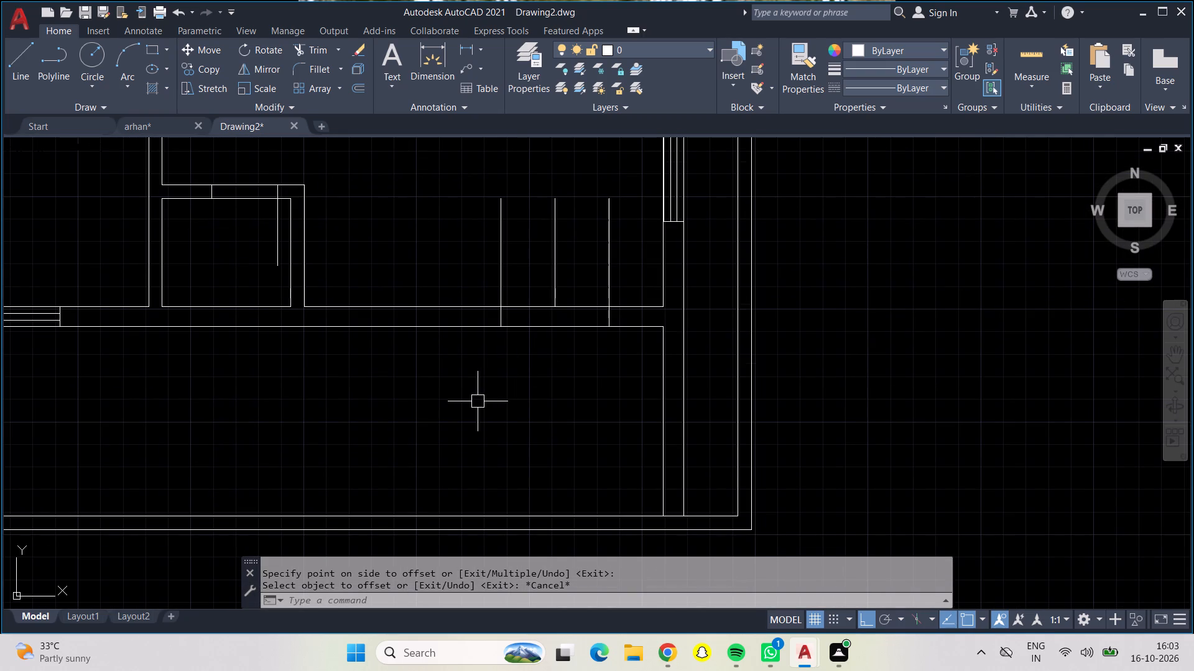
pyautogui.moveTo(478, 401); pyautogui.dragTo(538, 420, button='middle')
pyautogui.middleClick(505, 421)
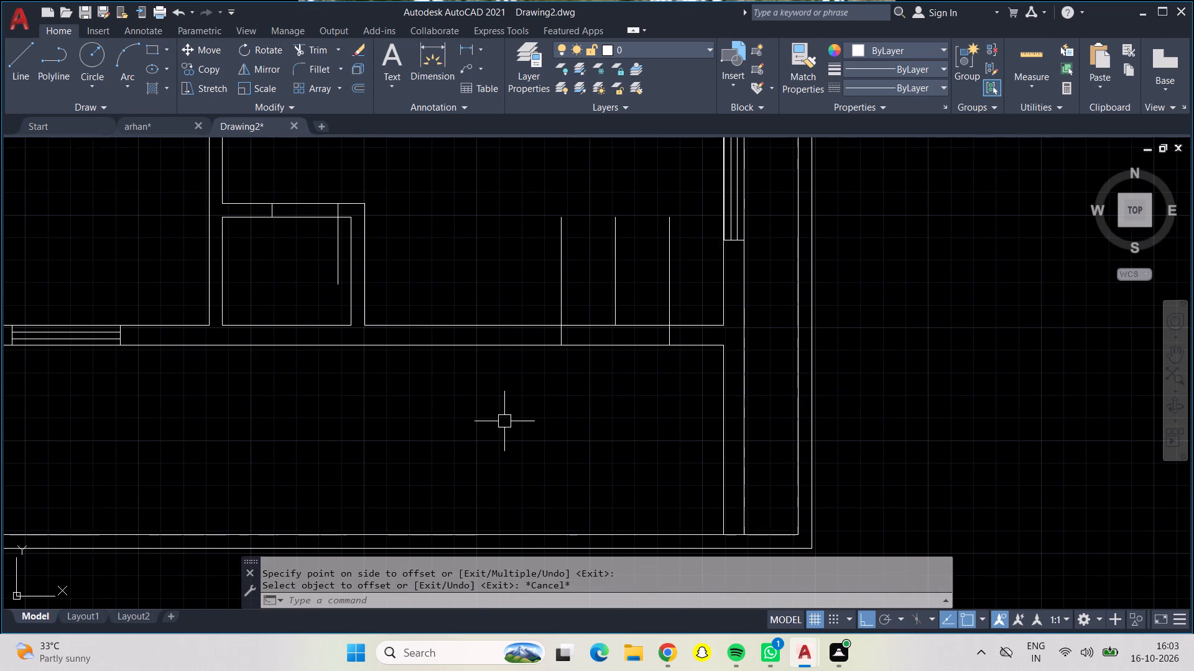
# Offset the inner west wall line of the south strip 3' to the east as the staircase's first line.
pyautogui.moveTo(480, 421); pyautogui.dragTo(552, 403, button='middle')
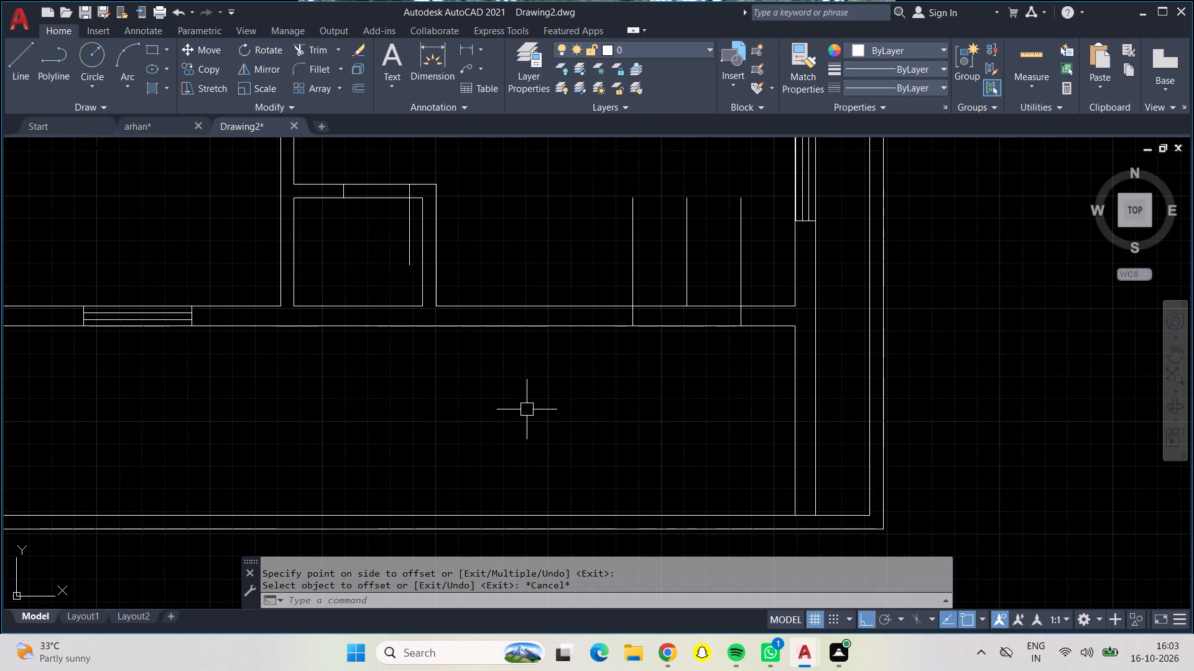
pyautogui.moveTo(502, 405); pyautogui.dragTo(547, 398, button='middle')
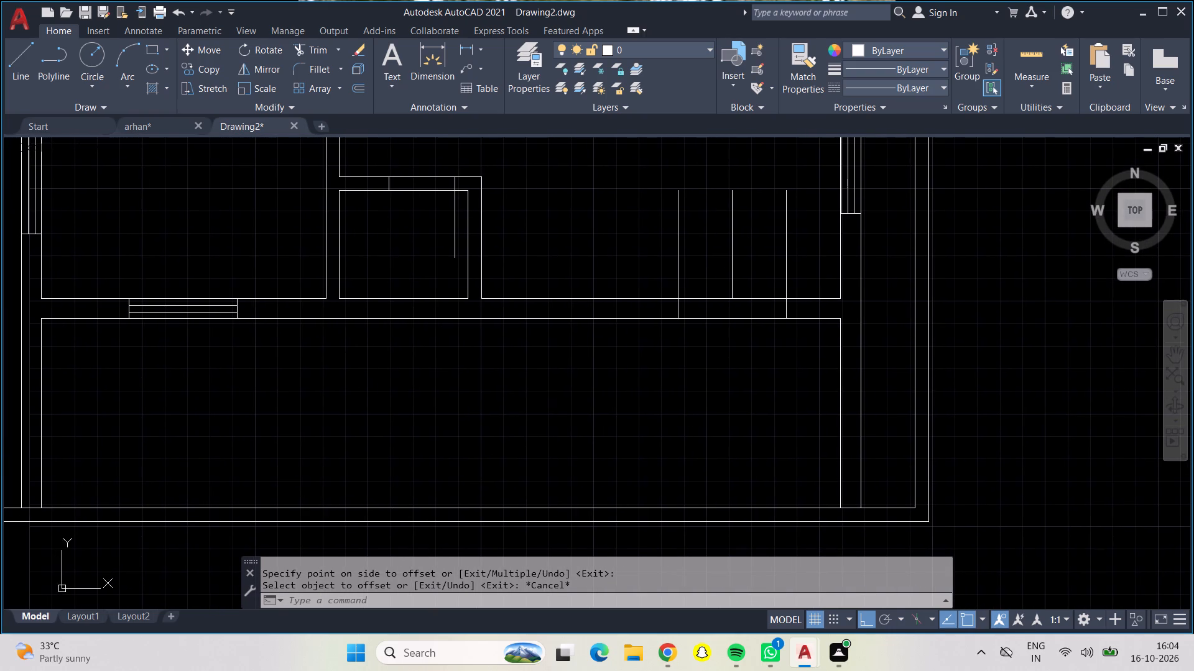
pyautogui.moveTo(475, 392); pyautogui.dragTo(519, 396, button='middle')
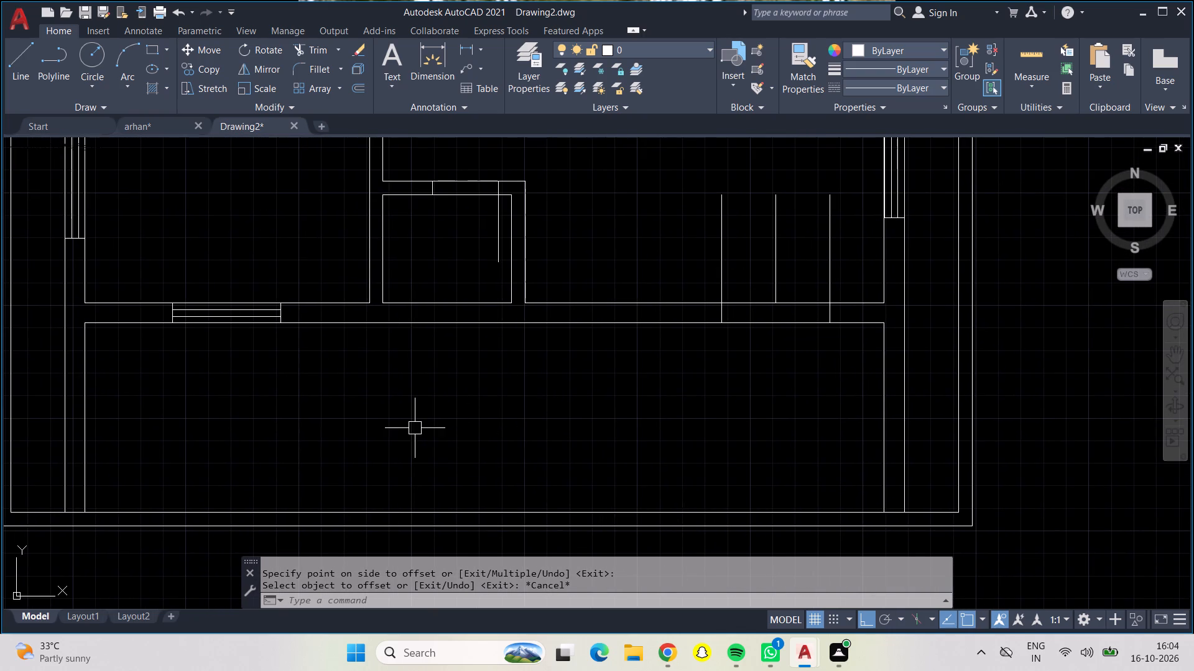
pyautogui.moveTo(415, 428); pyautogui.dragTo(464, 424, button='middle')
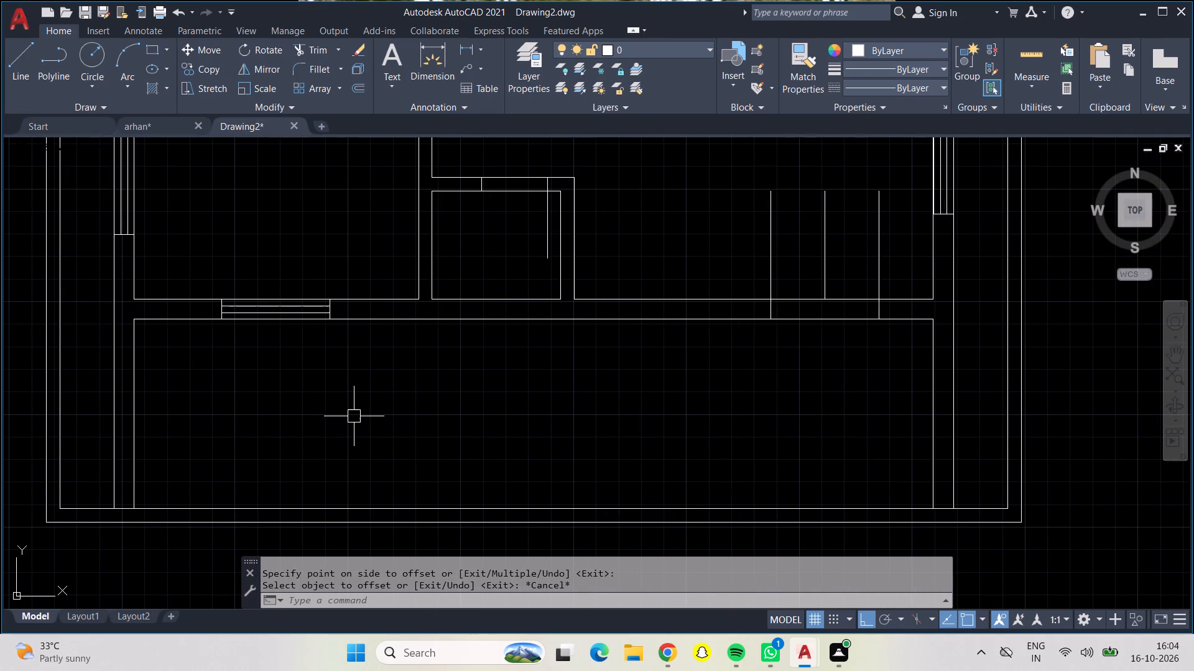
pyautogui.moveTo(250, 411); pyautogui.dragTo(257, 372, button='middle')
pyautogui.scroll(1, 257, 372)
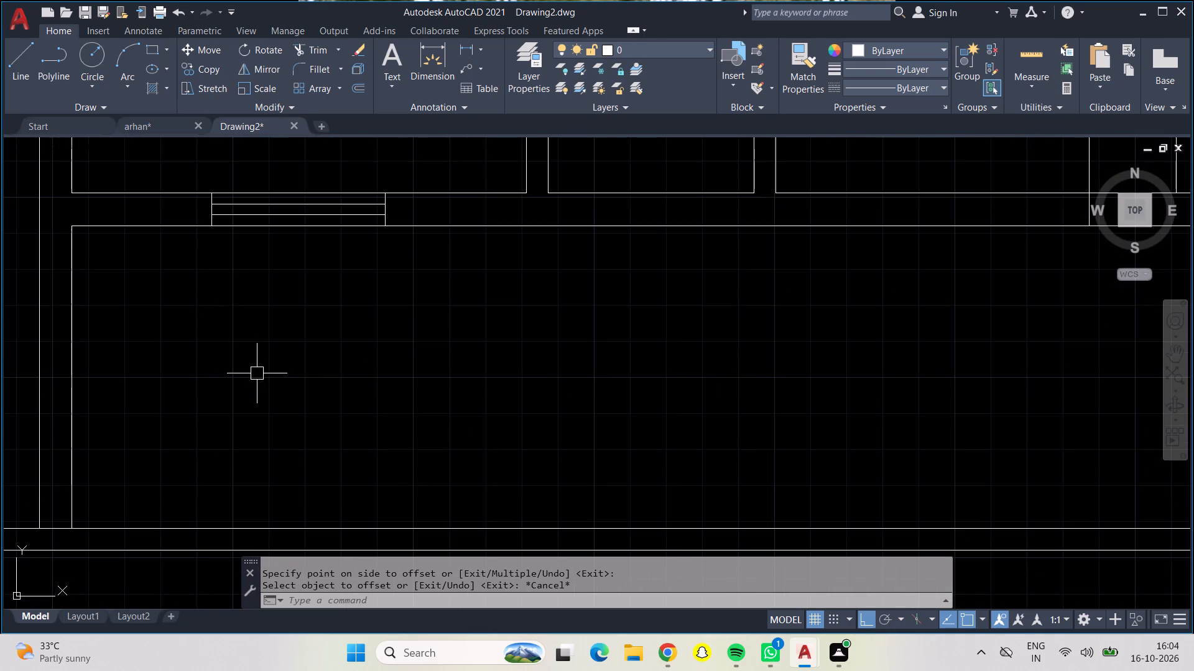
pyautogui.press('Escape')
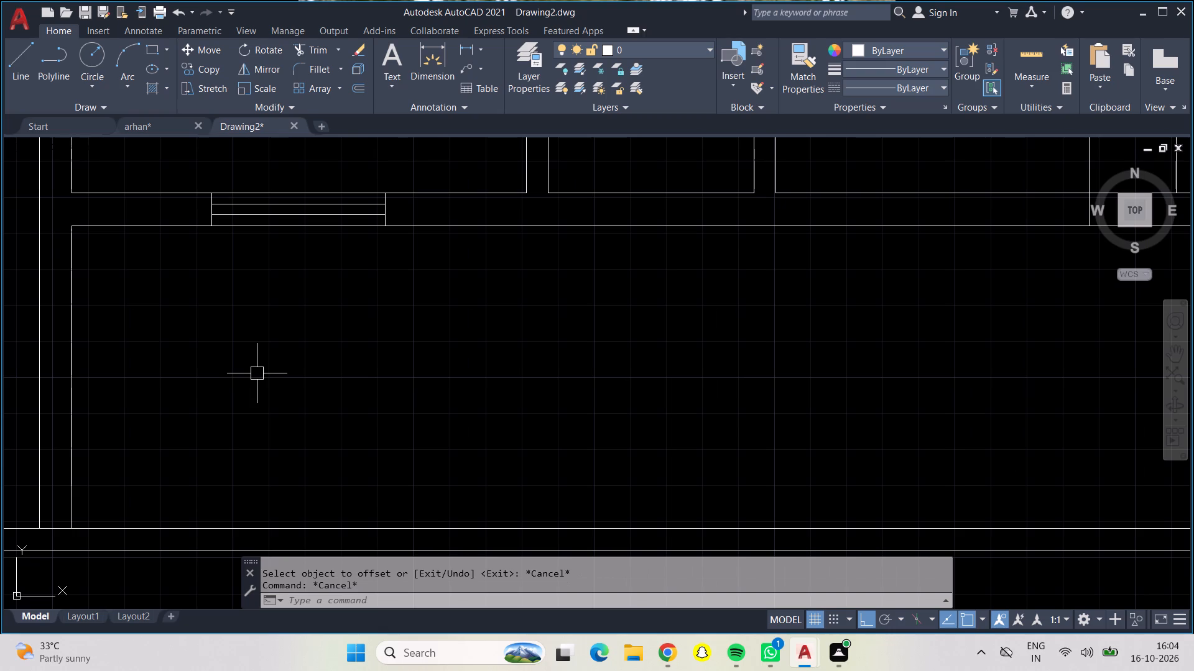
pyautogui.press('o')
pyautogui.press('Return')
pyautogui.write("3'")
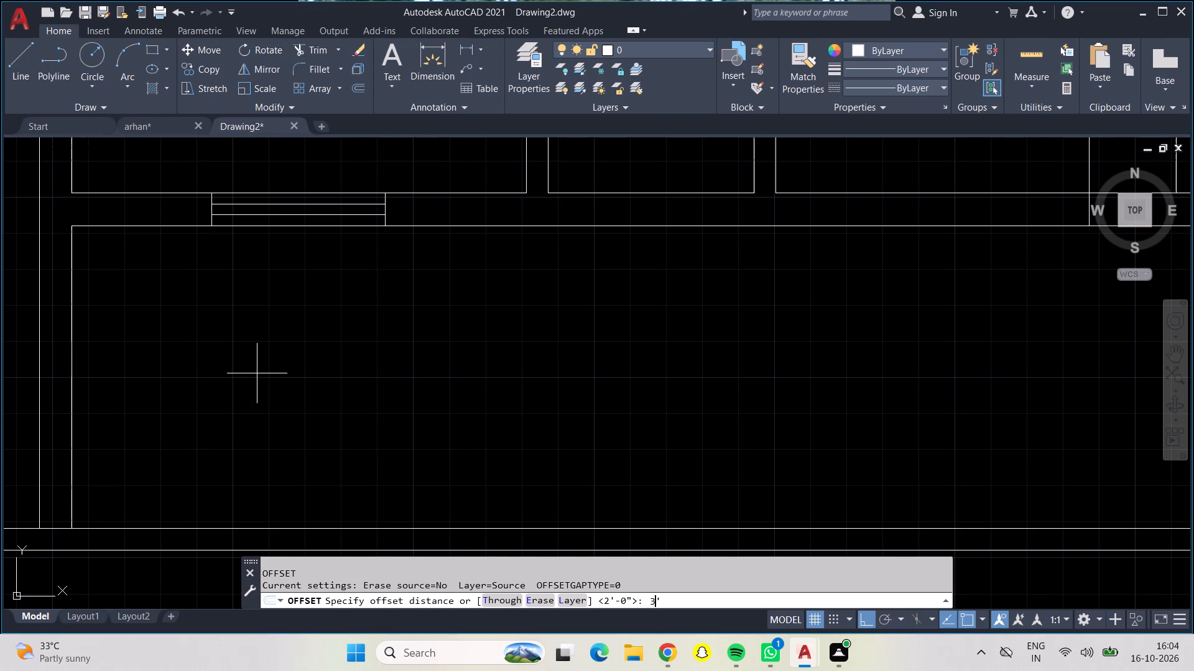
pyautogui.press('Return')
pyautogui.click(72, 332)
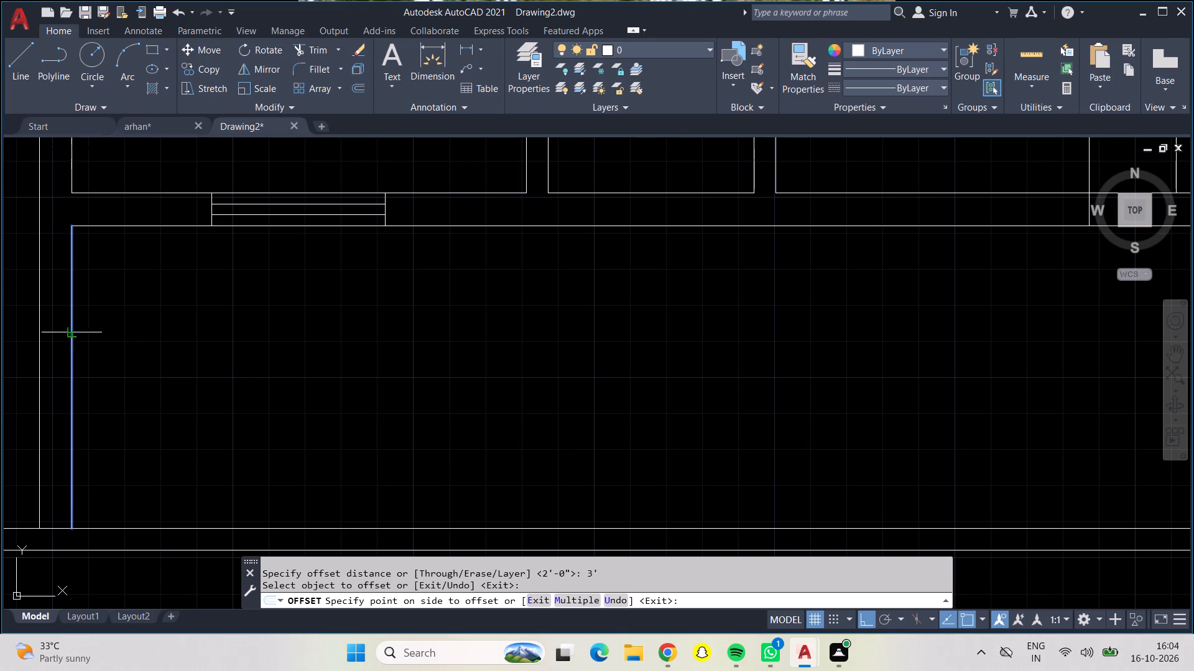
pyautogui.click(264, 380)
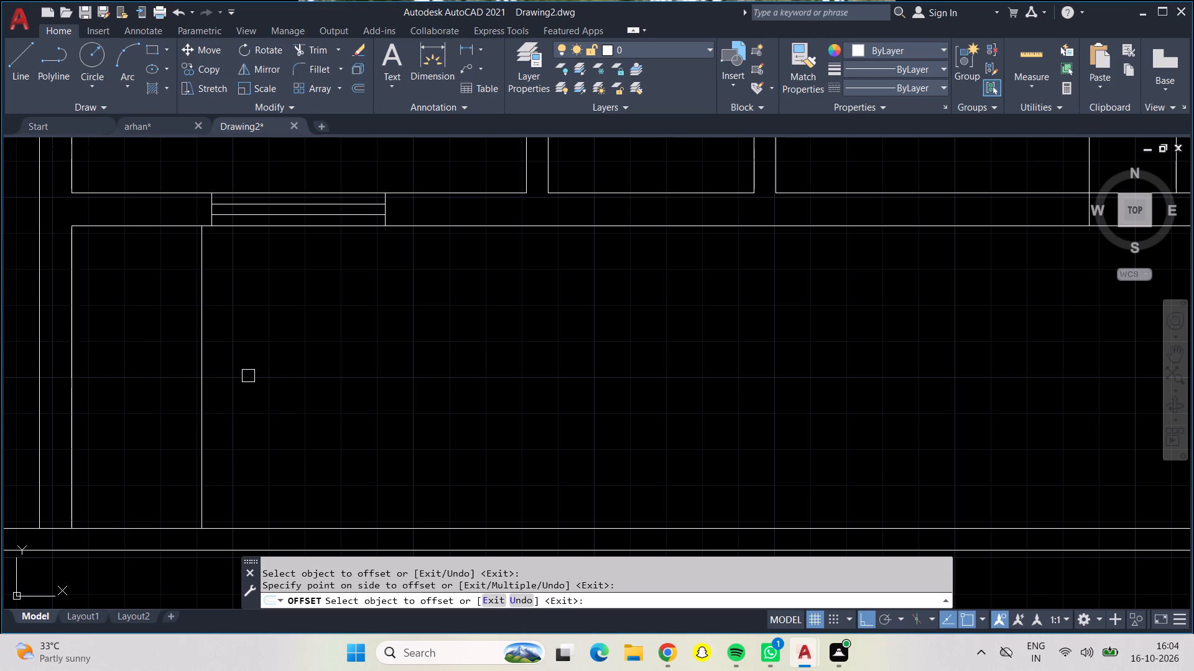
pyautogui.press('Escape')
# Offset the staircase's first line repeatedly eastward at 9" spacing to add six tread lines.
pyautogui.press('o')
pyautogui.press('Return')
pyautogui.write('9"')
pyautogui.press('Return')
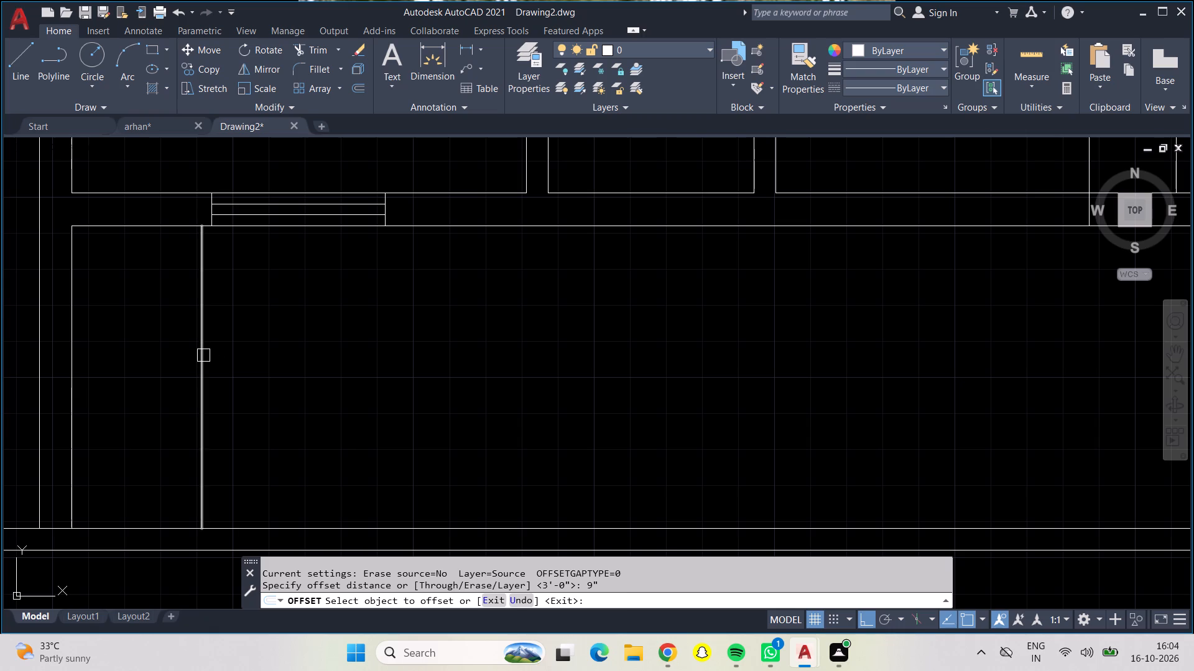
pyautogui.click(204, 355)
pyautogui.click(314, 386)
pyautogui.click(240, 343)
pyautogui.click(308, 380)
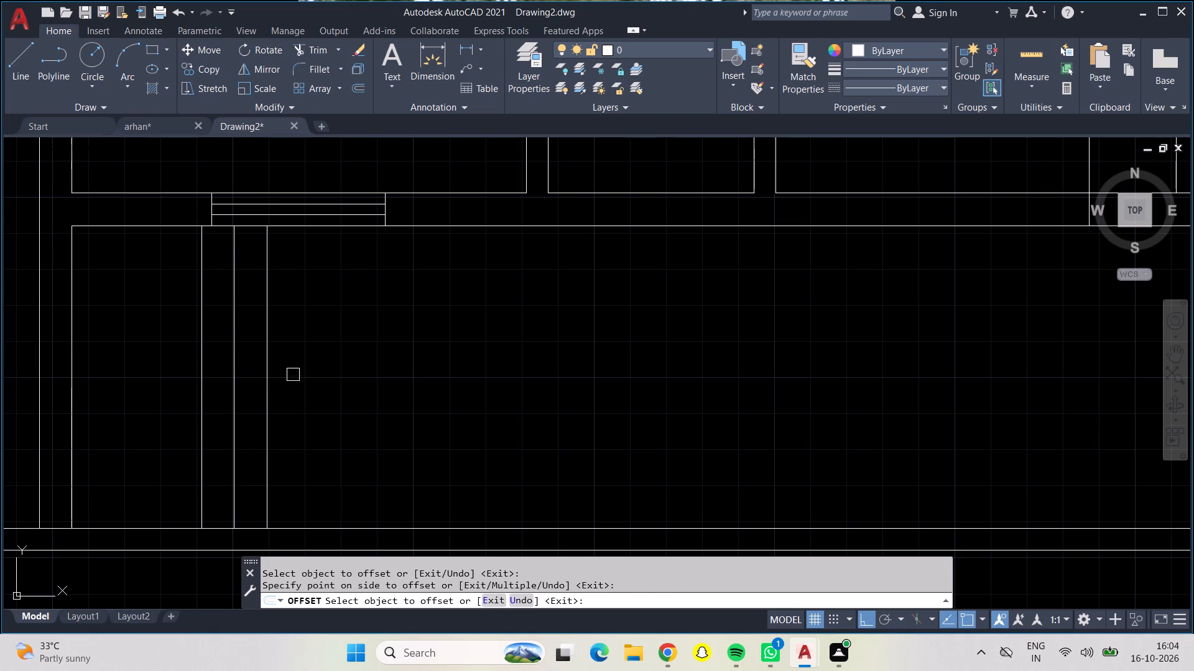
pyautogui.click(271, 365)
pyautogui.click(369, 415)
pyautogui.click(303, 392)
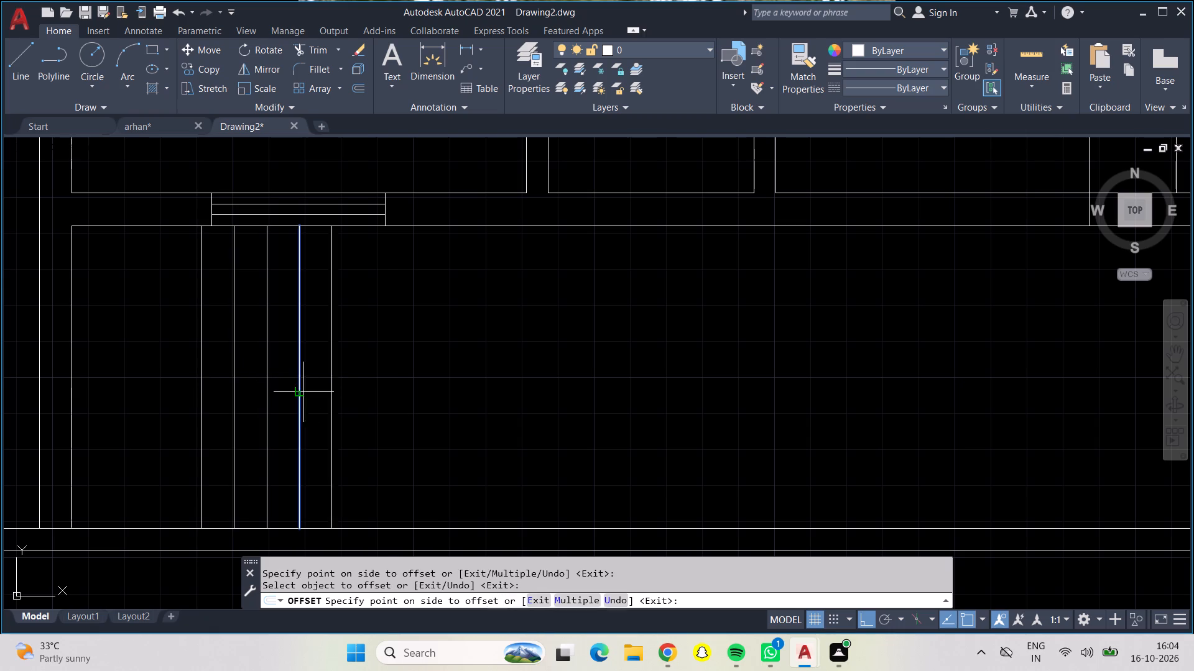
pyautogui.click(369, 422)
pyautogui.click(336, 413)
pyautogui.click(378, 439)
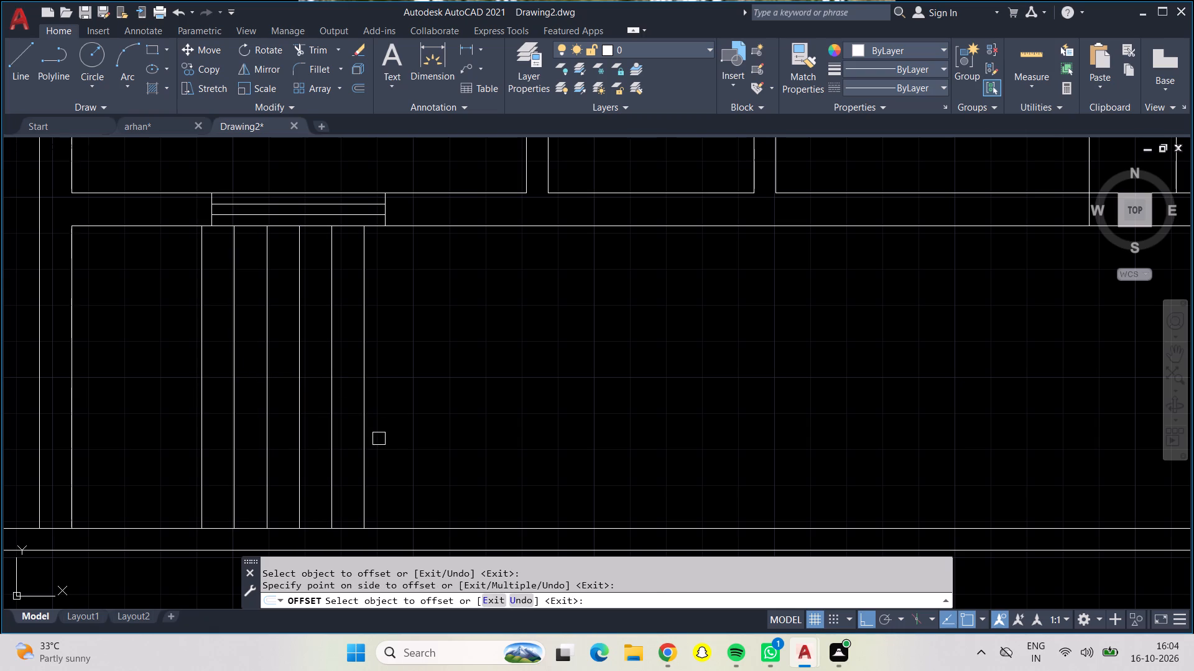
pyautogui.click(363, 432)
pyautogui.click(467, 437)
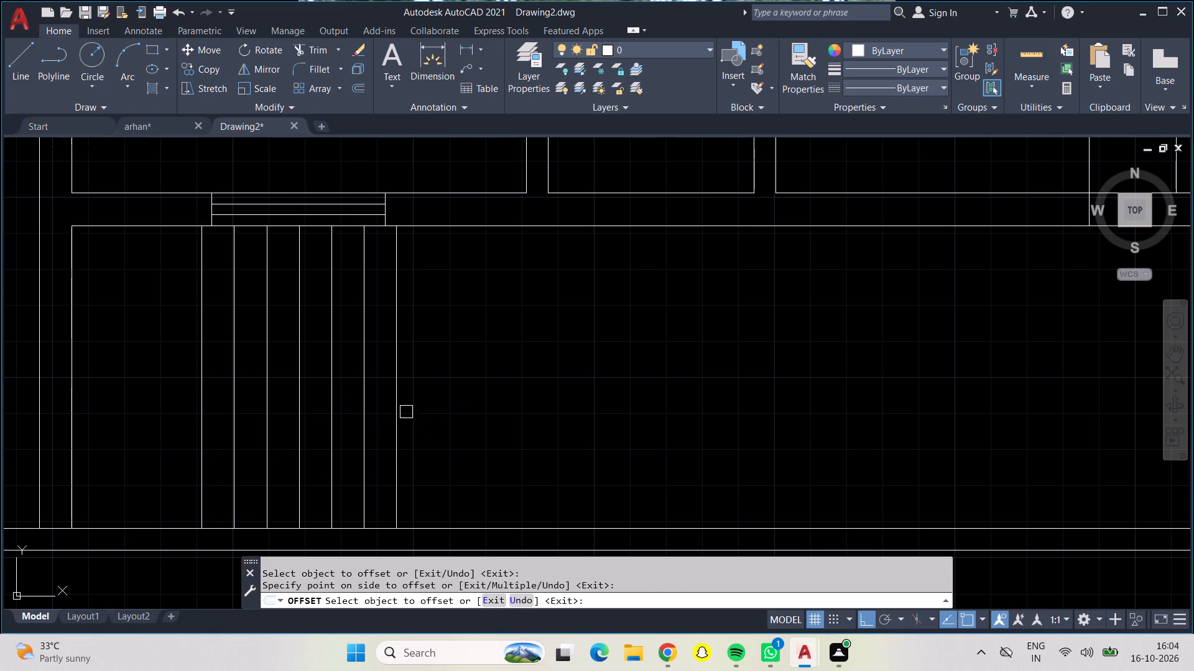
# Continue the 9" offsets eastward from the last tread line to add seven more tread lines.
pyautogui.click(402, 408)
pyautogui.click(447, 450)
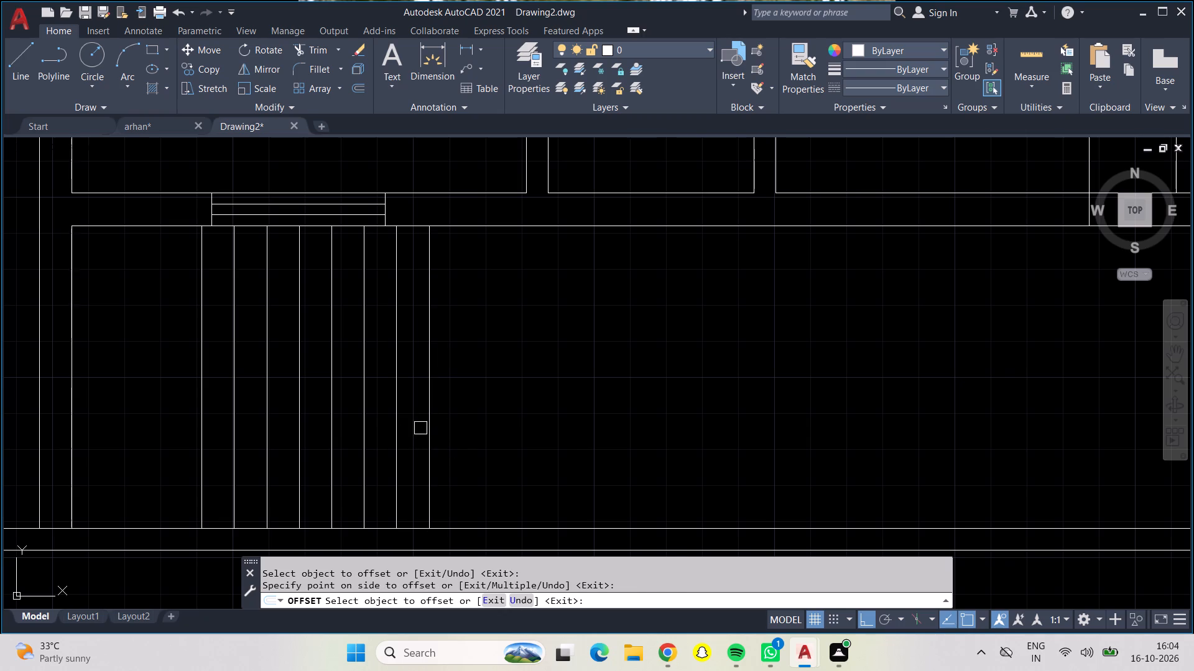
pyautogui.click(432, 433)
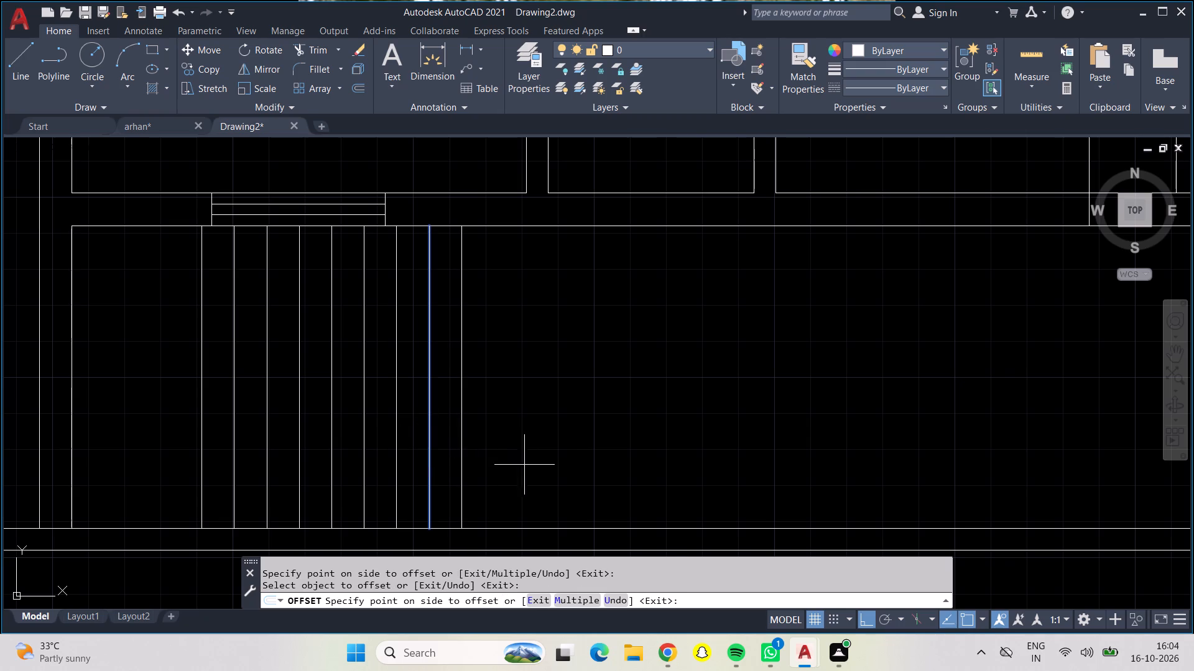
pyautogui.moveTo(527, 466); pyautogui.dragTo(520, 467)
pyautogui.click(463, 444)
pyautogui.moveTo(573, 470); pyautogui.dragTo(560, 470)
pyautogui.click(496, 452)
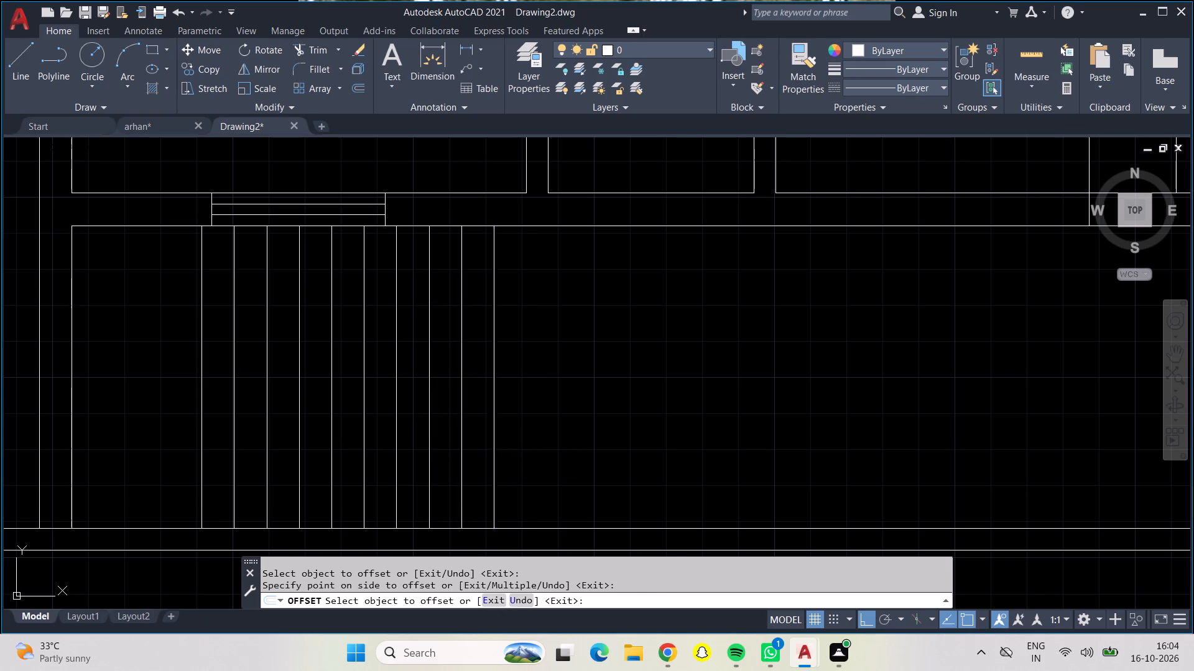
pyautogui.moveTo(549, 471); pyautogui.dragTo(544, 471)
pyautogui.moveTo(527, 463); pyautogui.dragTo(541, 467)
pyautogui.moveTo(611, 475); pyautogui.dragTo(602, 477)
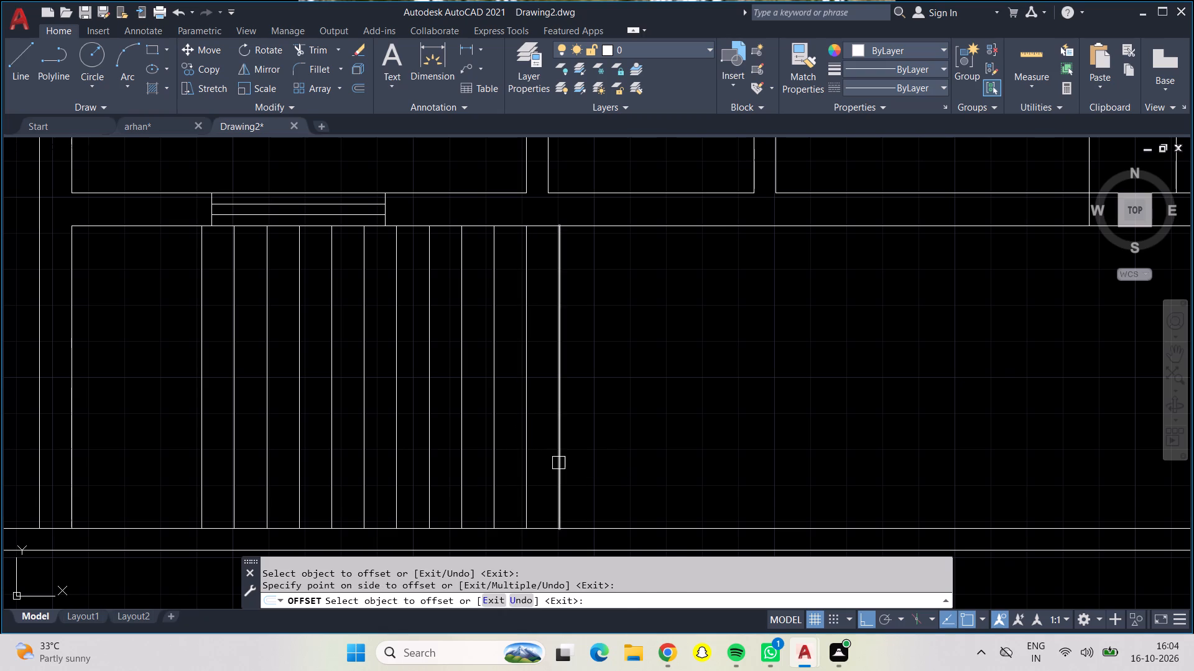
pyautogui.click(558, 463)
pyautogui.moveTo(626, 470); pyautogui.dragTo(616, 470)
pyautogui.click(589, 461)
pyautogui.click(644, 476)
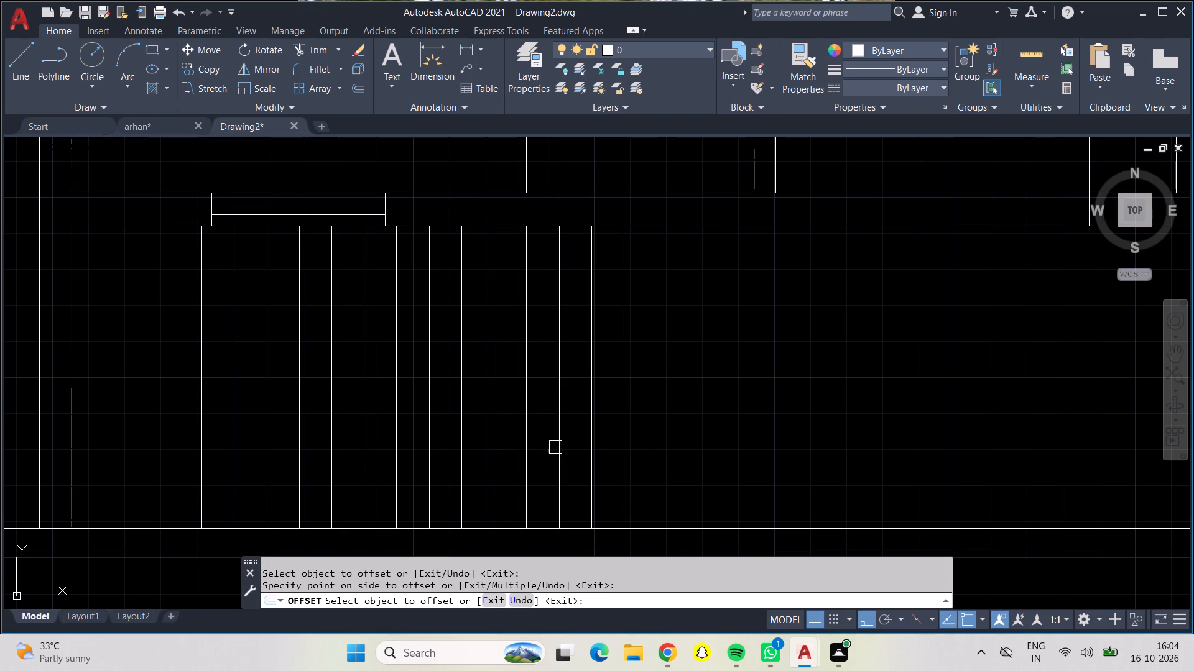
pyautogui.press('Escape')
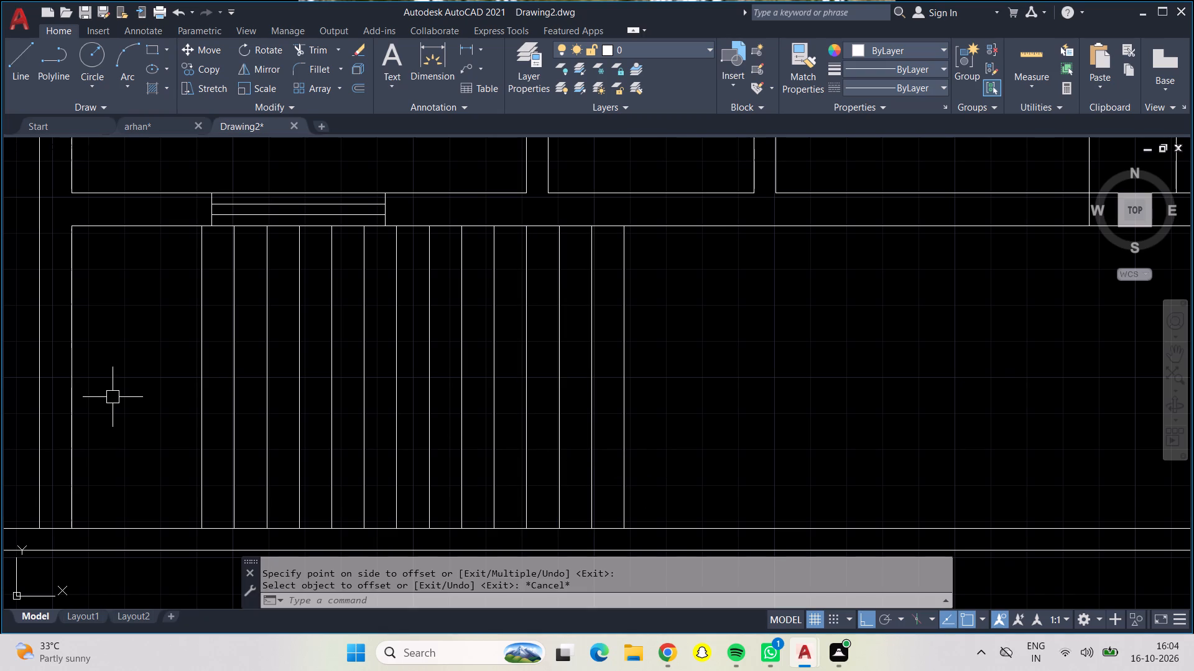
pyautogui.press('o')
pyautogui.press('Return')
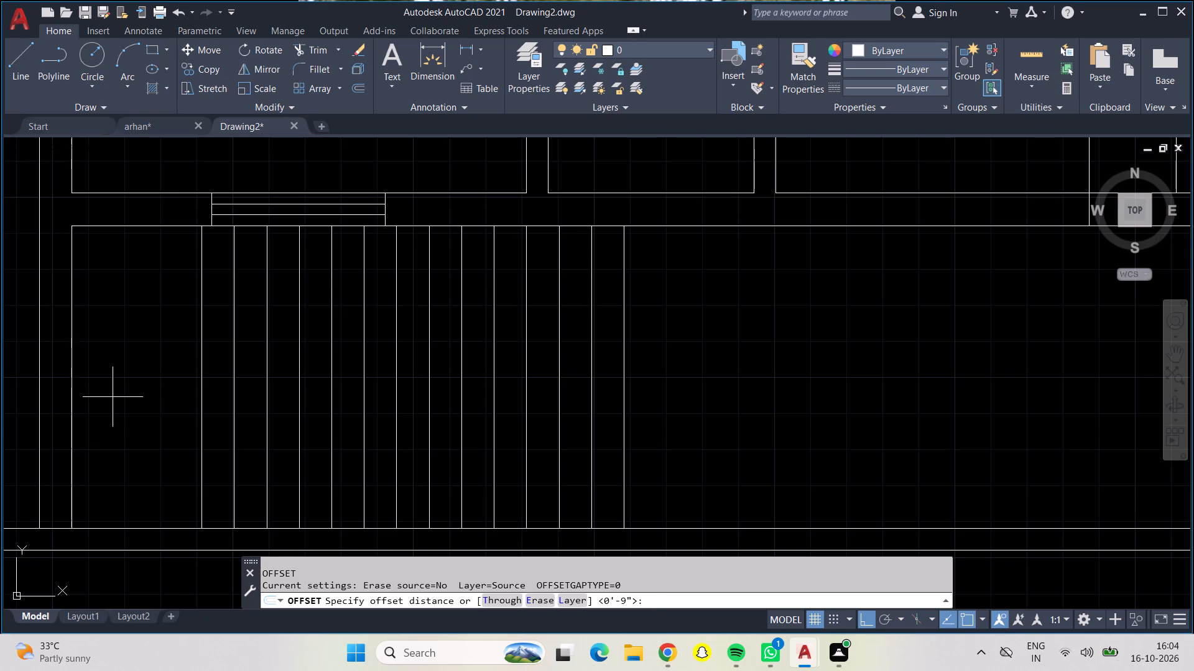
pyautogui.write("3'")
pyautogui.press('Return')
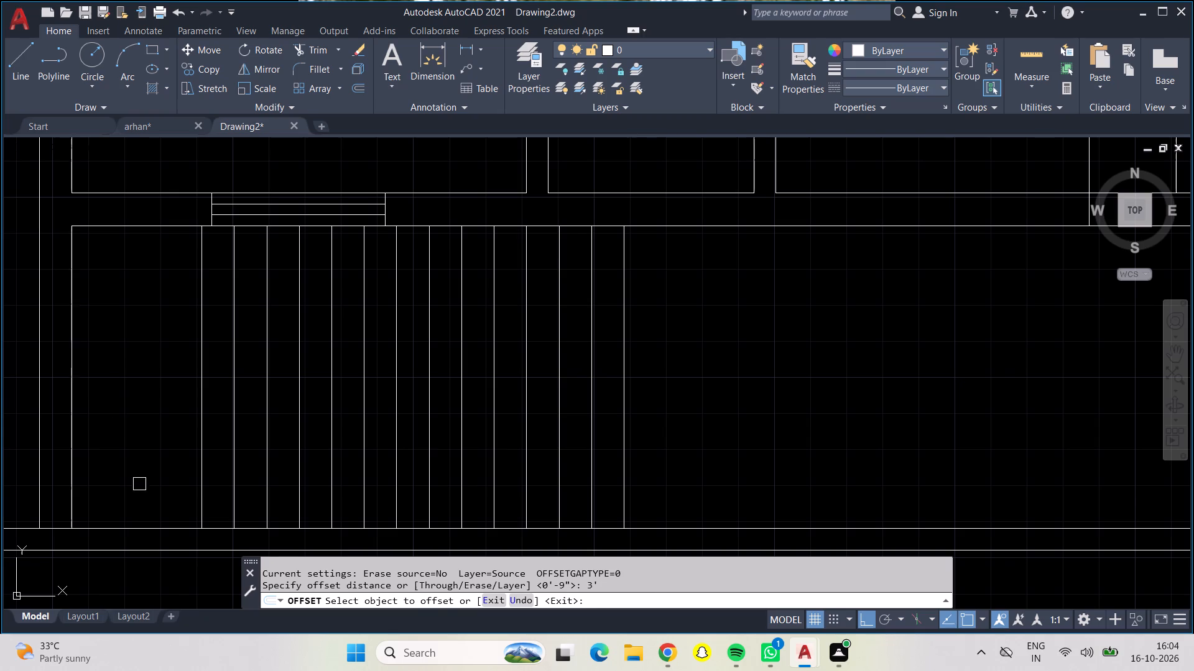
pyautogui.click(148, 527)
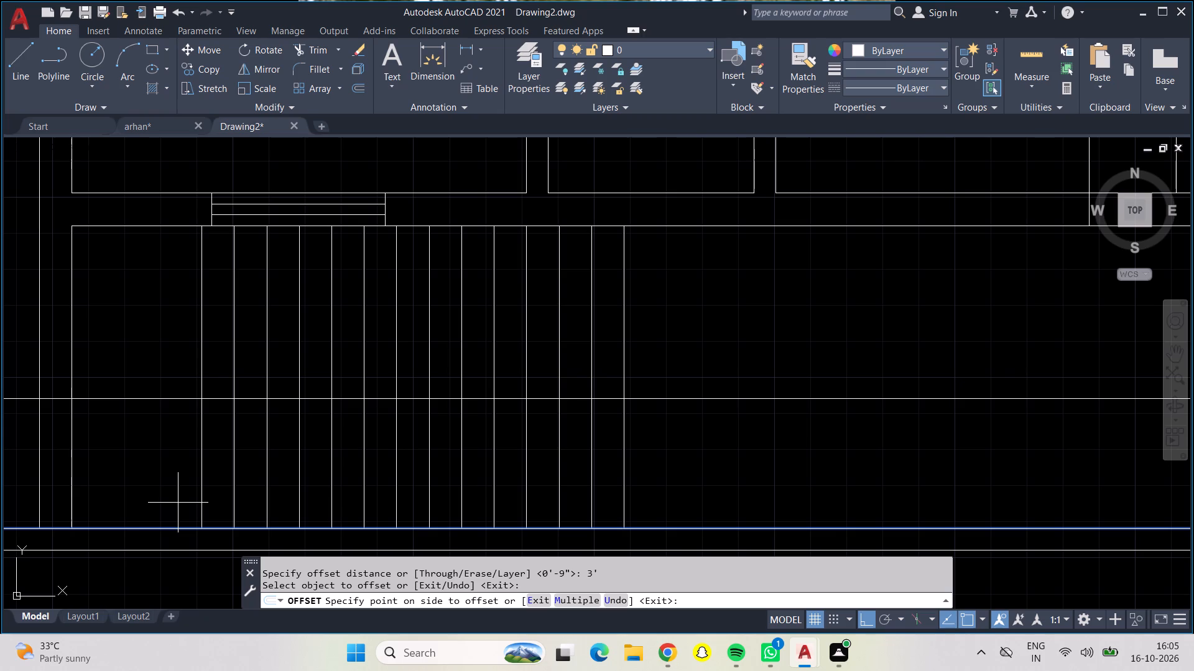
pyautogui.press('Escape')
# Offset the inner south boundary line 3'6" north to run across the middle of the staircase treads.
pyautogui.press('o')
pyautogui.press('Return')
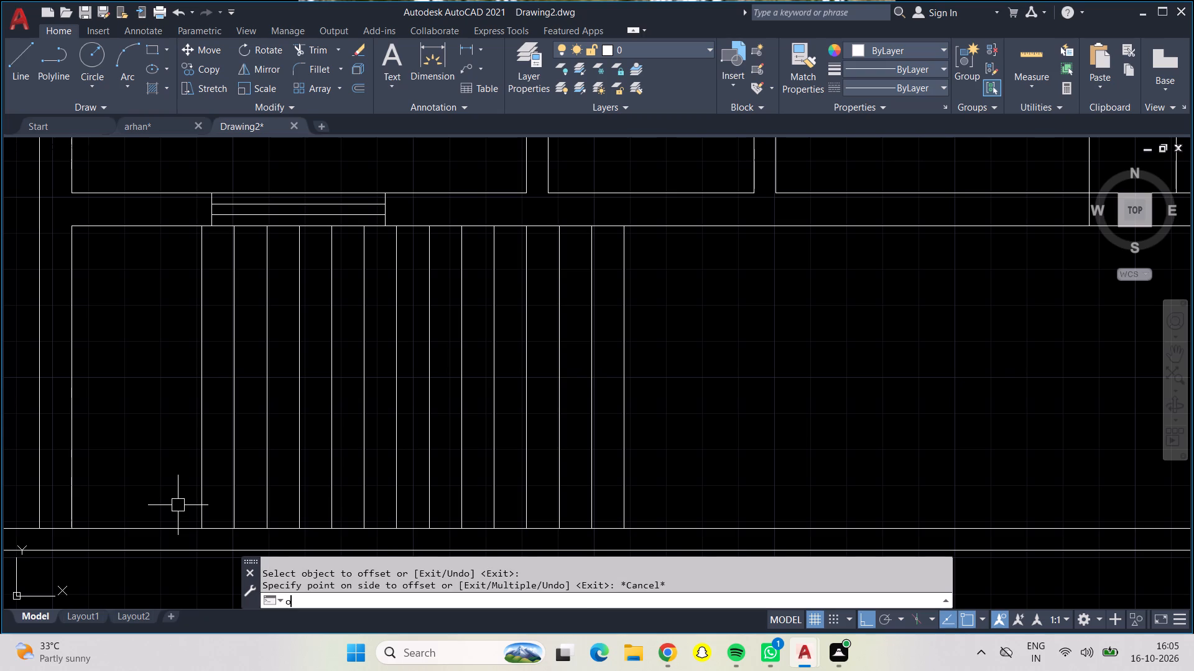
pyautogui.write('3\'6"')
pyautogui.press('Return')
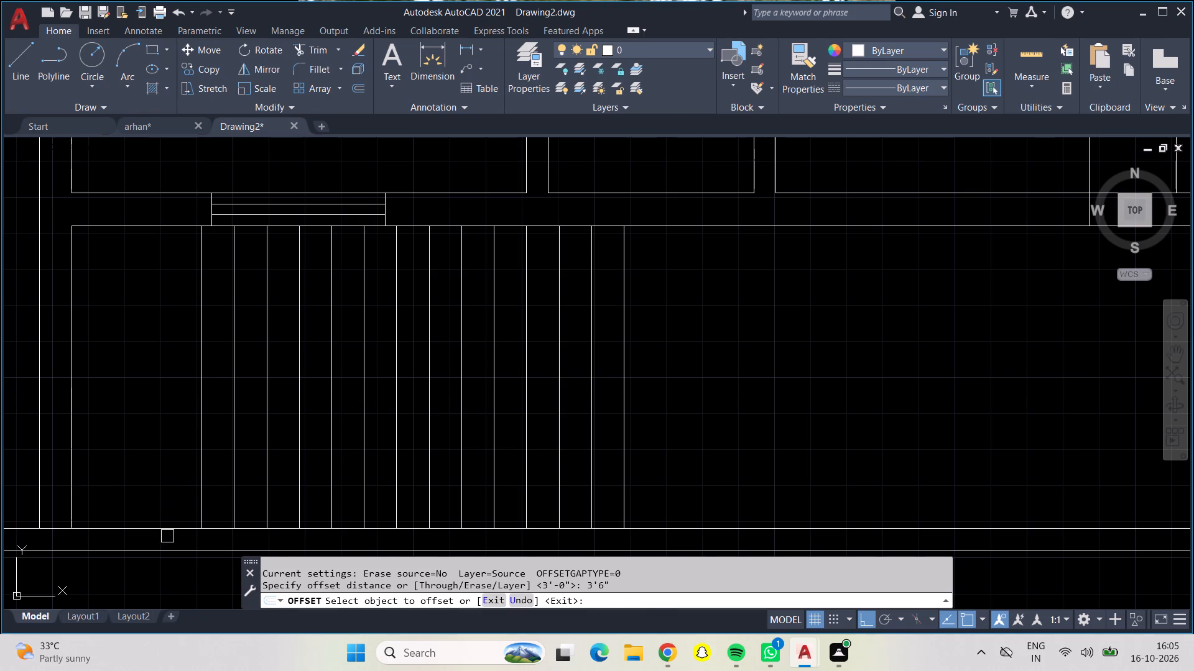
pyautogui.click(167, 532)
pyautogui.click(162, 429)
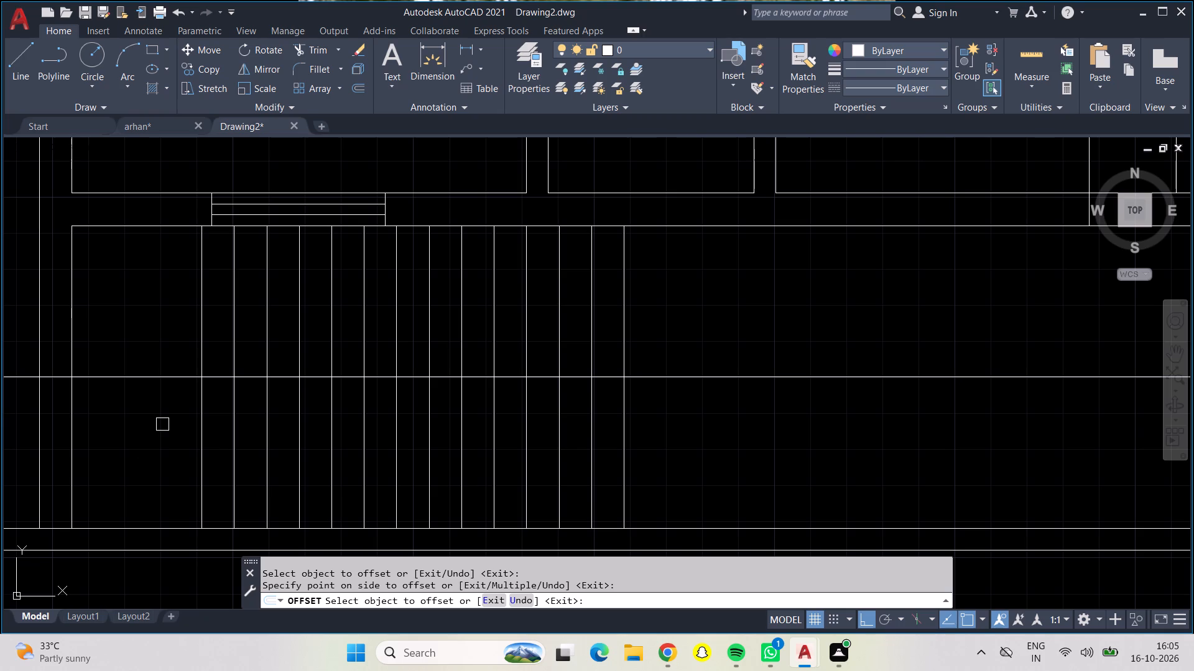
pyautogui.click(178, 442)
pyautogui.scroll(-1, 178, 442)
pyautogui.press('Return')
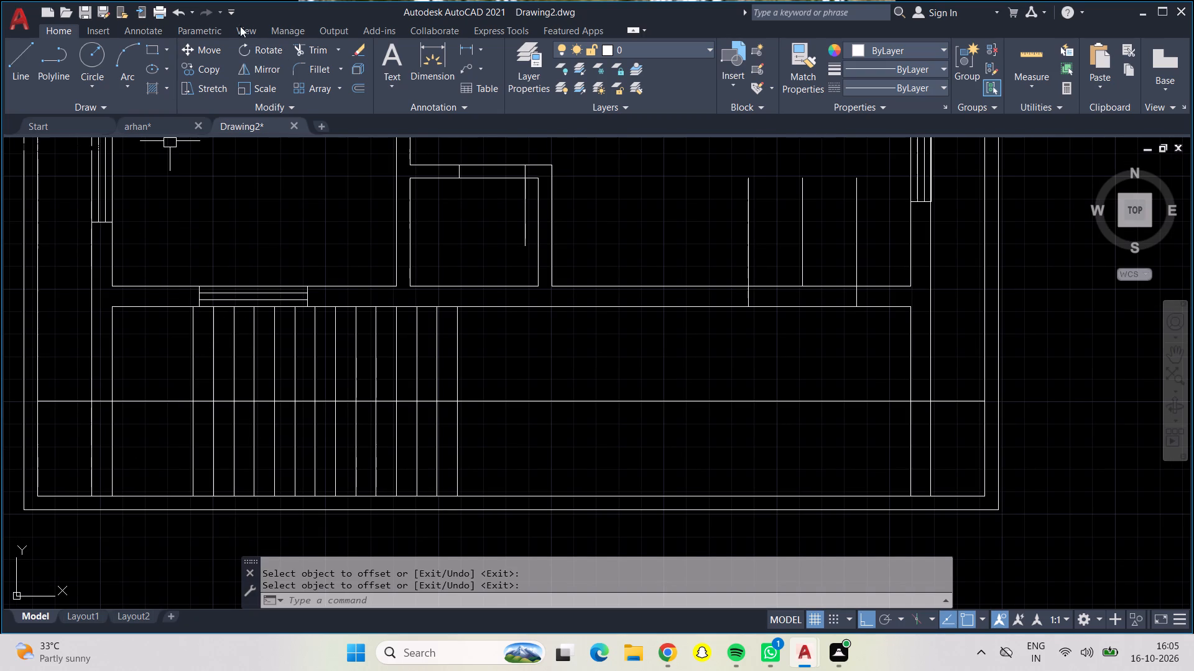
# Trim the staircase's middle line between the last tread and the east wall, and everywhere west of the first tread.
pyautogui.click(306, 48)
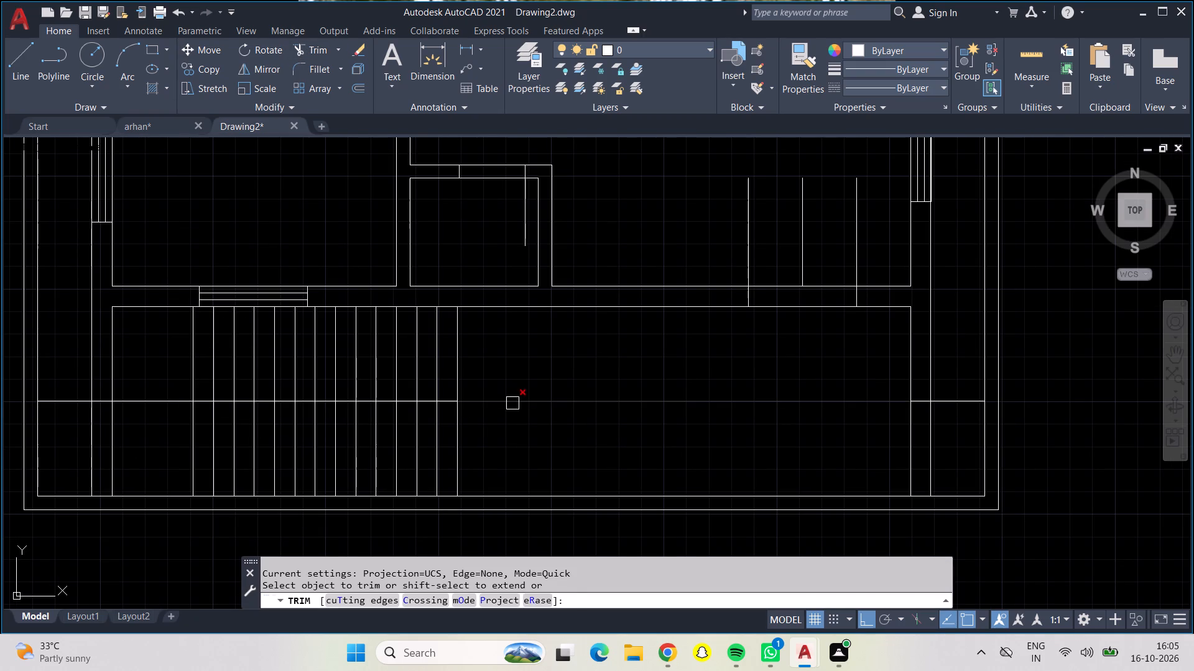
pyautogui.click(512, 403)
pyautogui.click(159, 408)
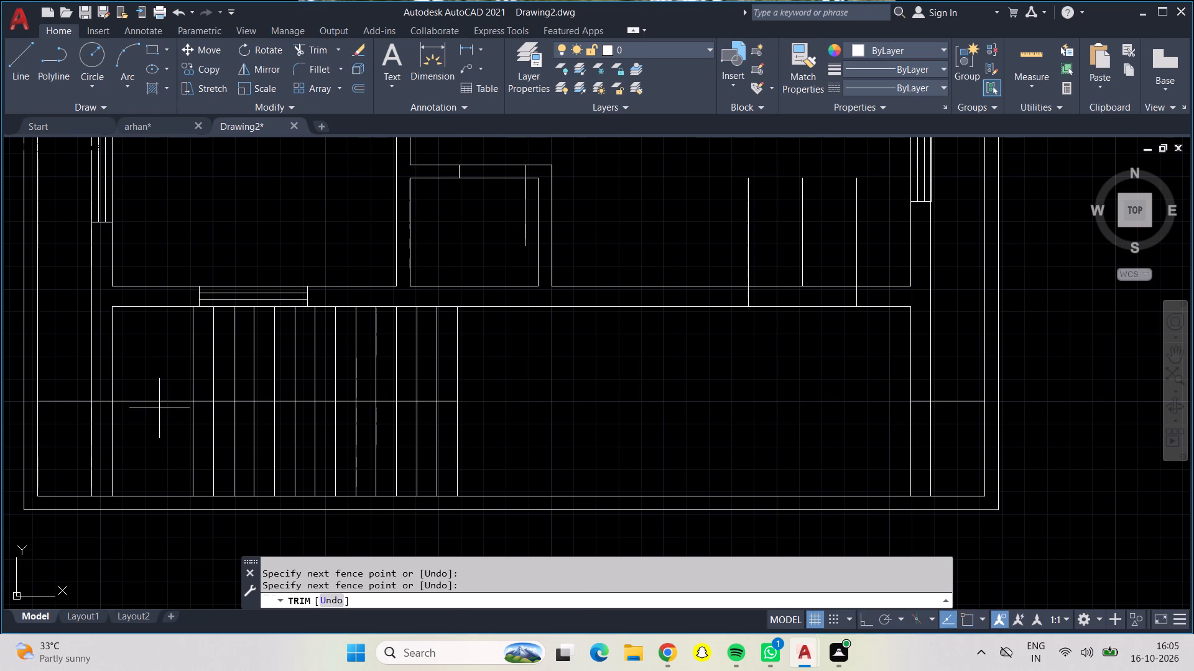
pyautogui.click(159, 388)
pyautogui.moveTo(72, 393); pyautogui.dragTo(70, 395)
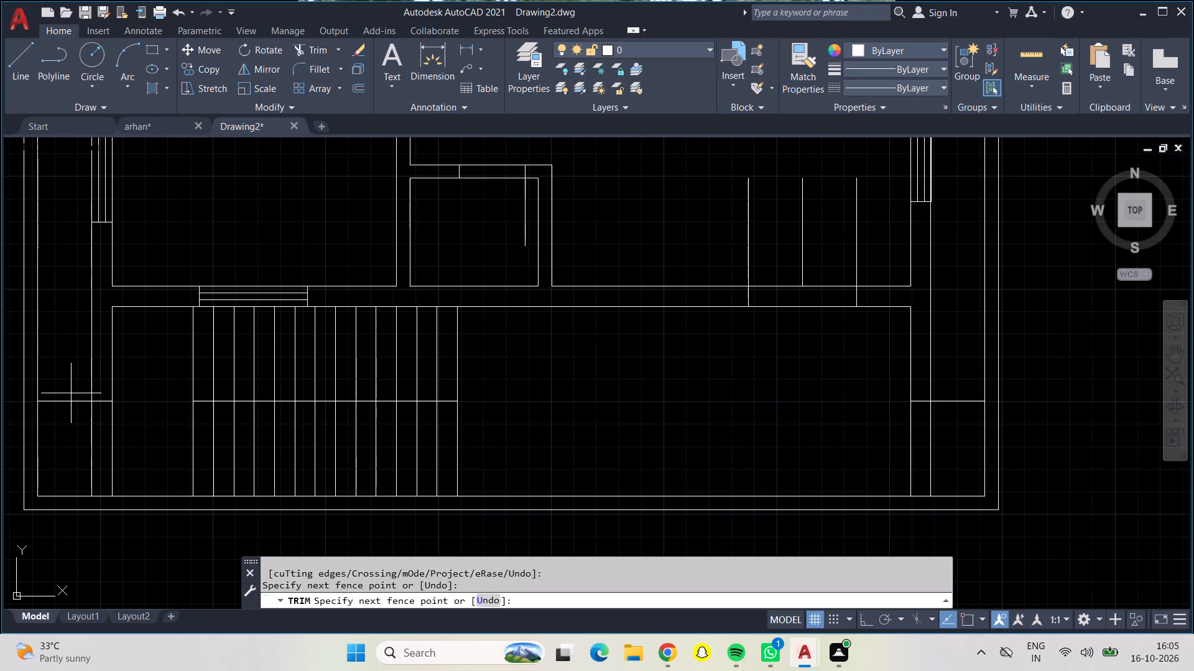
pyautogui.moveTo(70, 395); pyautogui.dragTo(59, 422)
pyautogui.moveTo(58, 426); pyautogui.dragTo(68, 430)
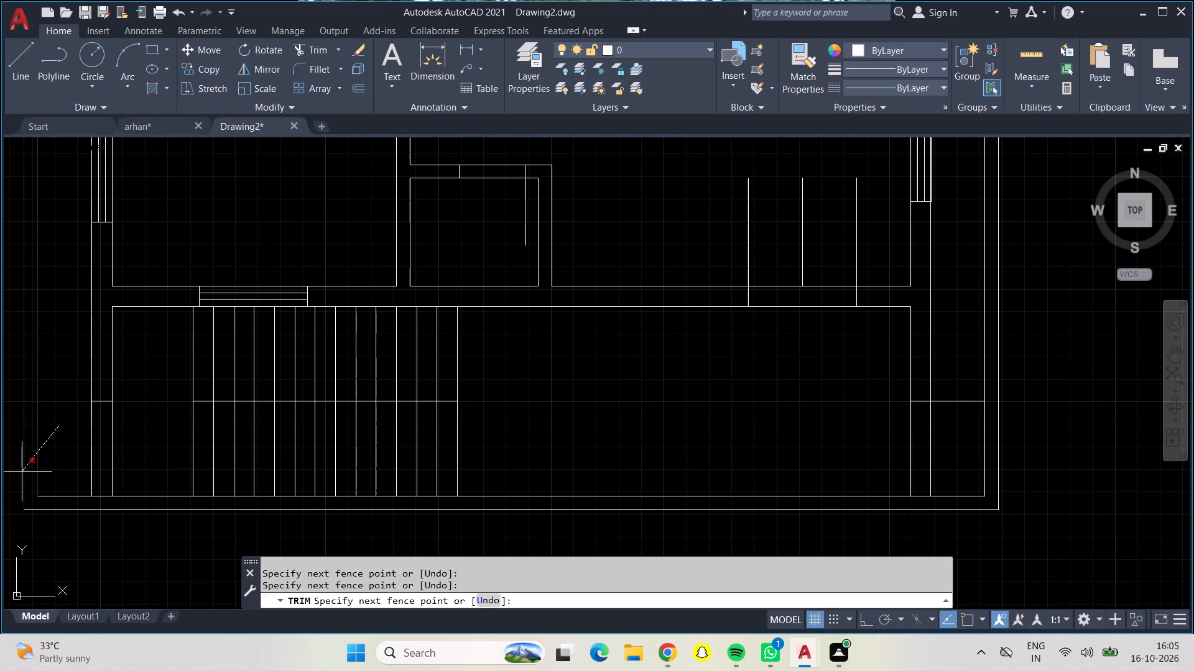
pyautogui.click(56, 445)
pyautogui.scroll(3, 89, 399)
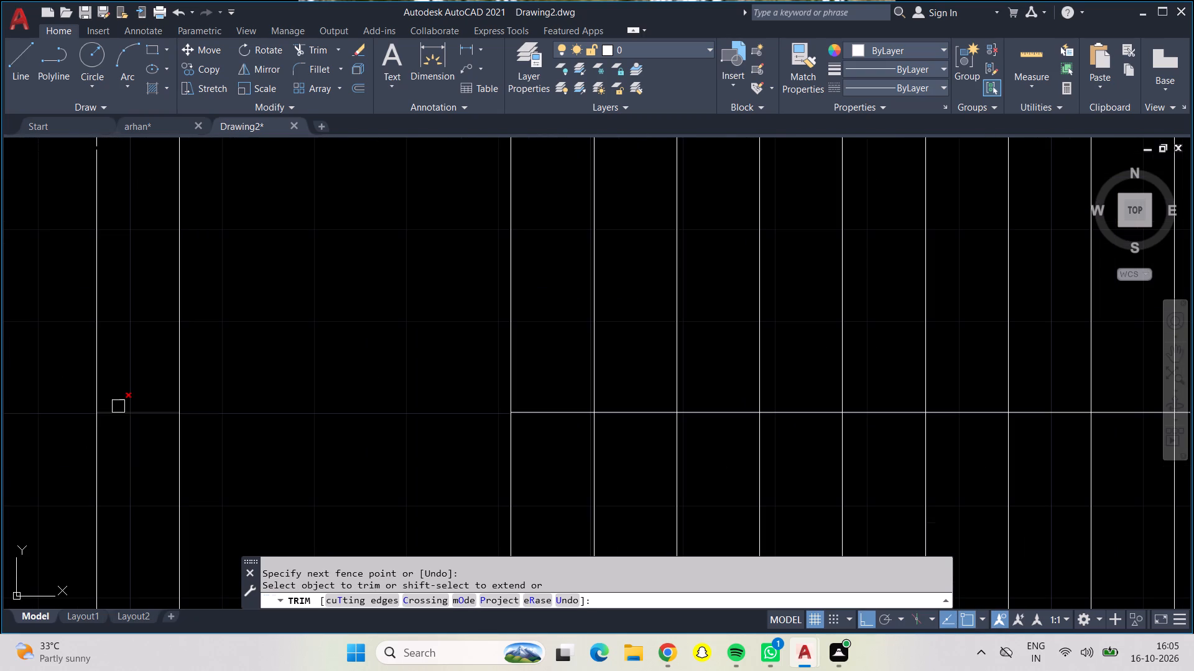
pyautogui.click(118, 406)
pyautogui.scroll(-2, 156, 437)
pyautogui.moveTo(198, 447); pyautogui.dragTo(165, 420, button='middle')
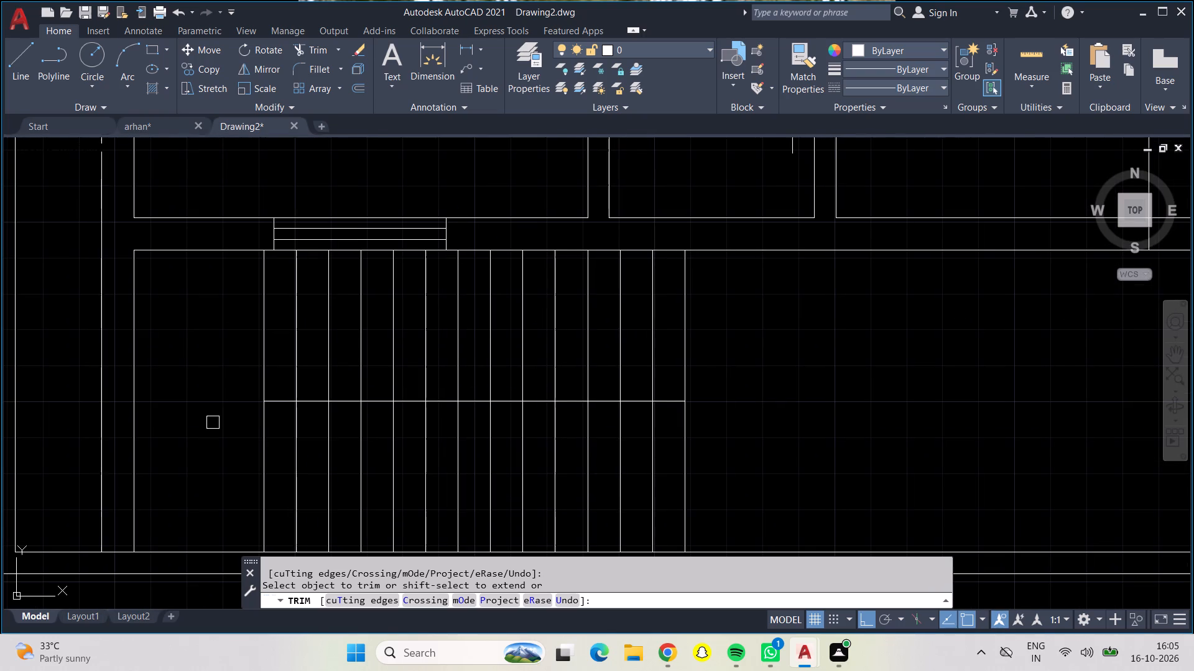
# Trim the six easternmost staircase treads above the middle line, leaving their southern halves.
pyautogui.click(690, 368)
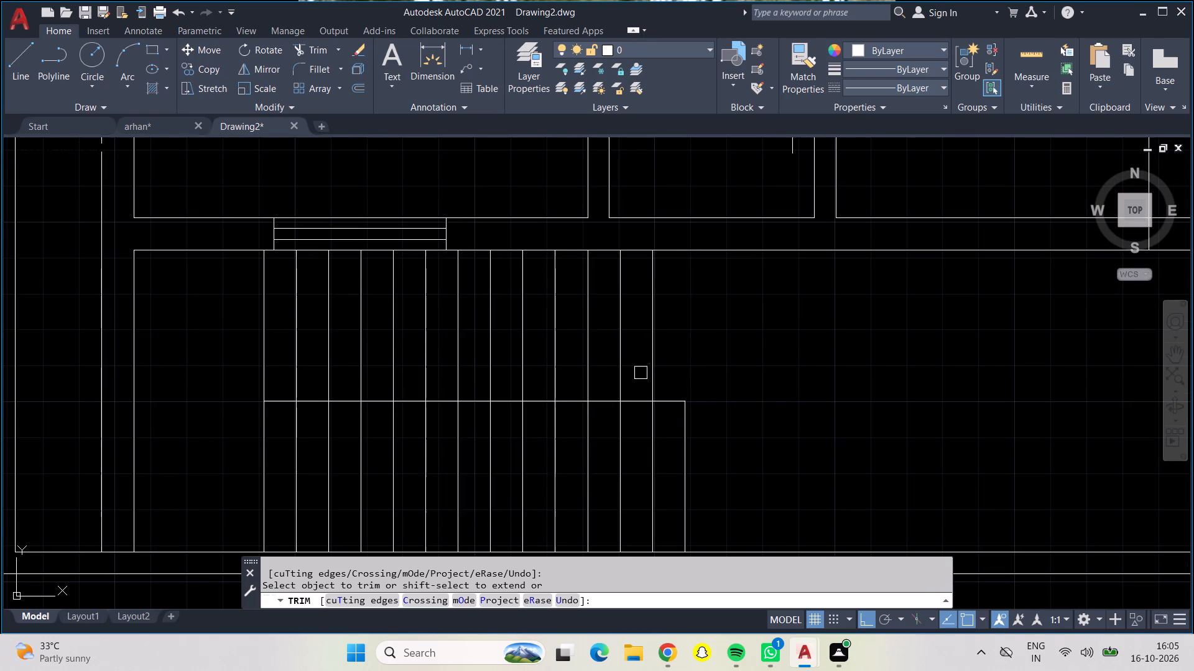
pyautogui.click(641, 373)
pyautogui.click(665, 374)
pyautogui.click(629, 370)
pyautogui.click(609, 370)
pyautogui.moveTo(606, 370); pyautogui.dragTo(601, 372)
pyautogui.moveTo(593, 372); pyautogui.dragTo(586, 373)
pyautogui.click(586, 373)
pyautogui.click(569, 373)
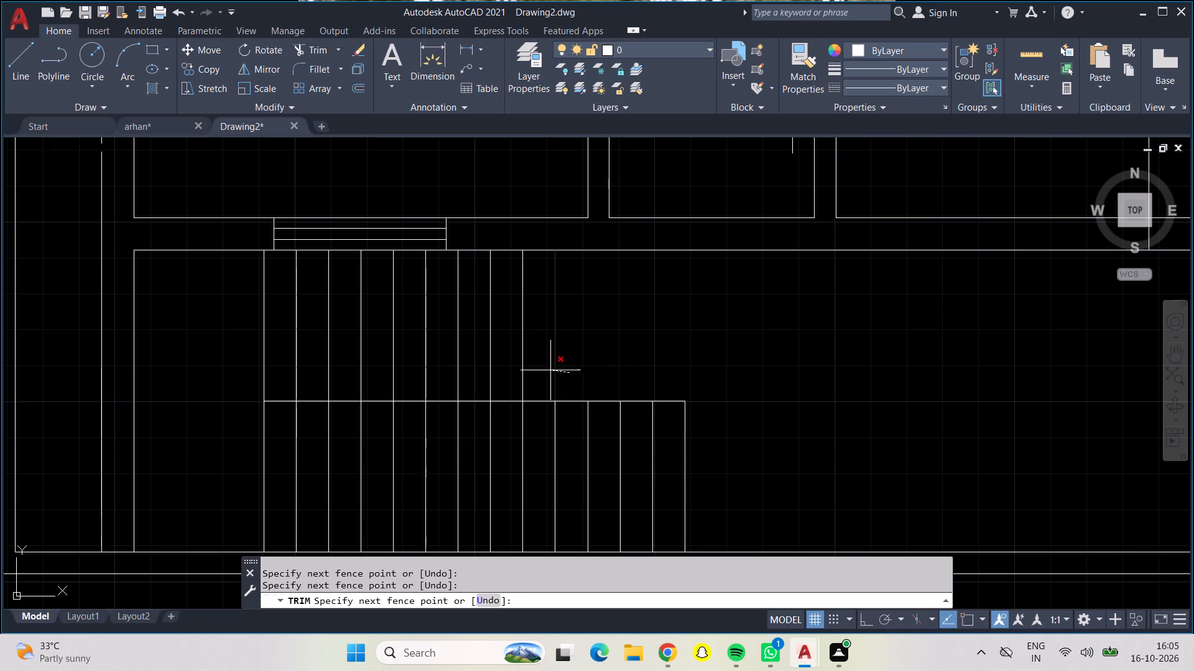
pyautogui.click(550, 370)
pyautogui.click(542, 370)
pyautogui.moveTo(517, 368); pyautogui.dragTo(512, 368)
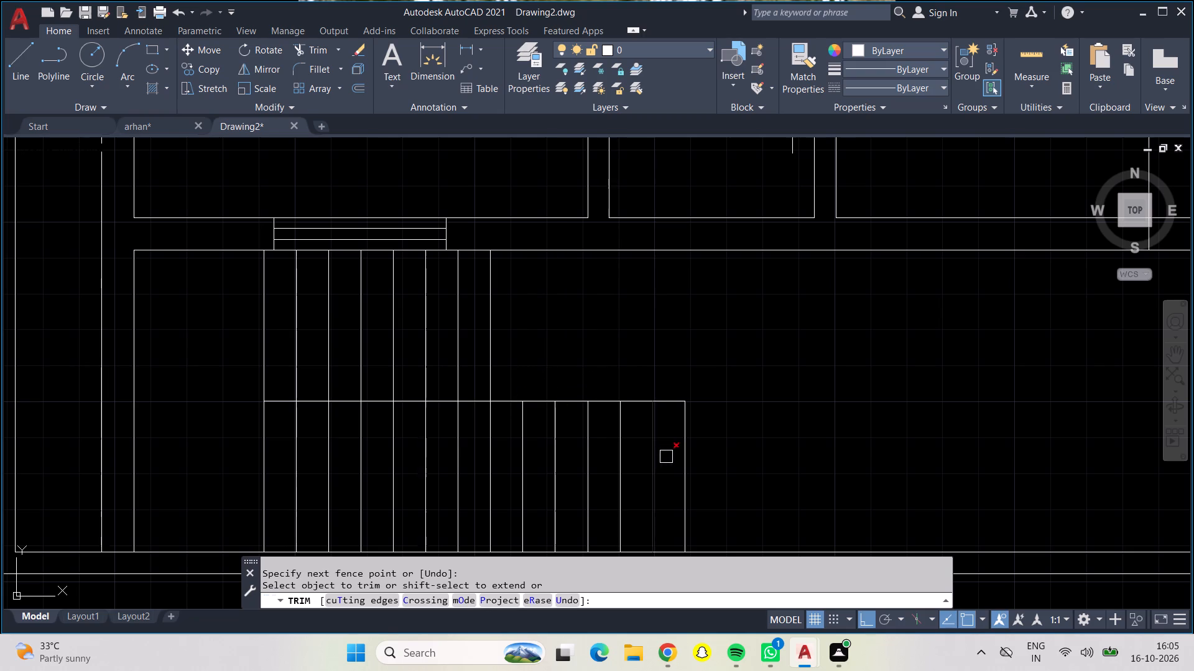
# Trim the last tread's southern half and the end of the middle line extending past the neighbouring tread.
pyautogui.click(690, 457)
pyautogui.click(679, 404)
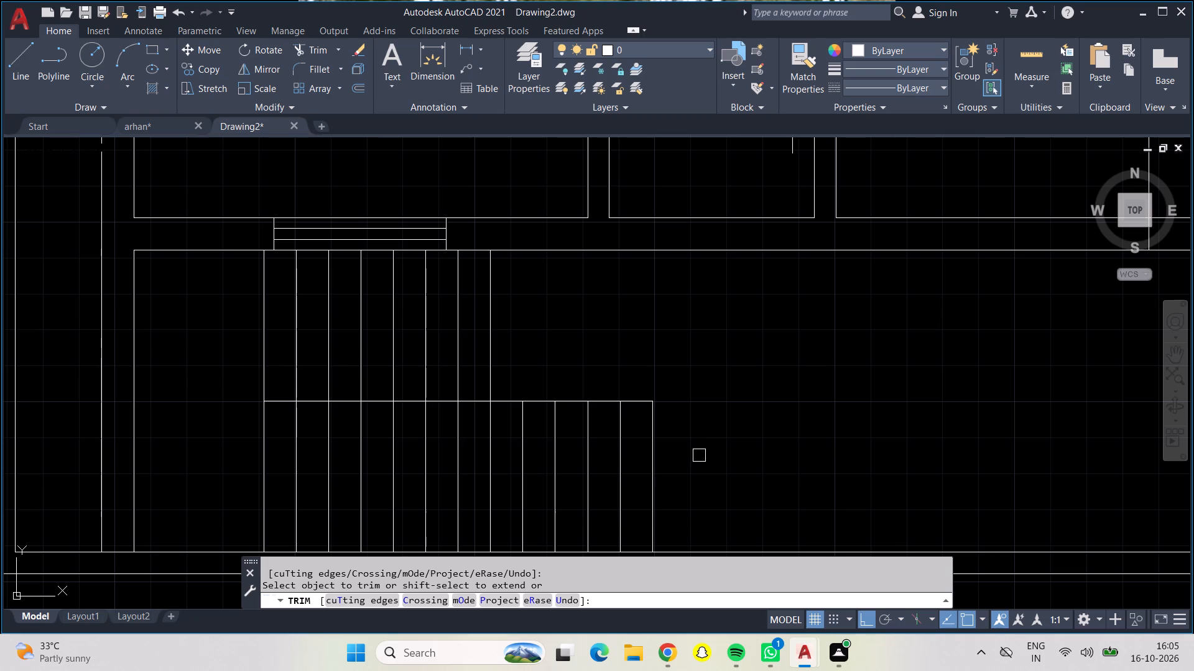
pyautogui.moveTo(699, 455); pyautogui.dragTo(675, 391, button='middle')
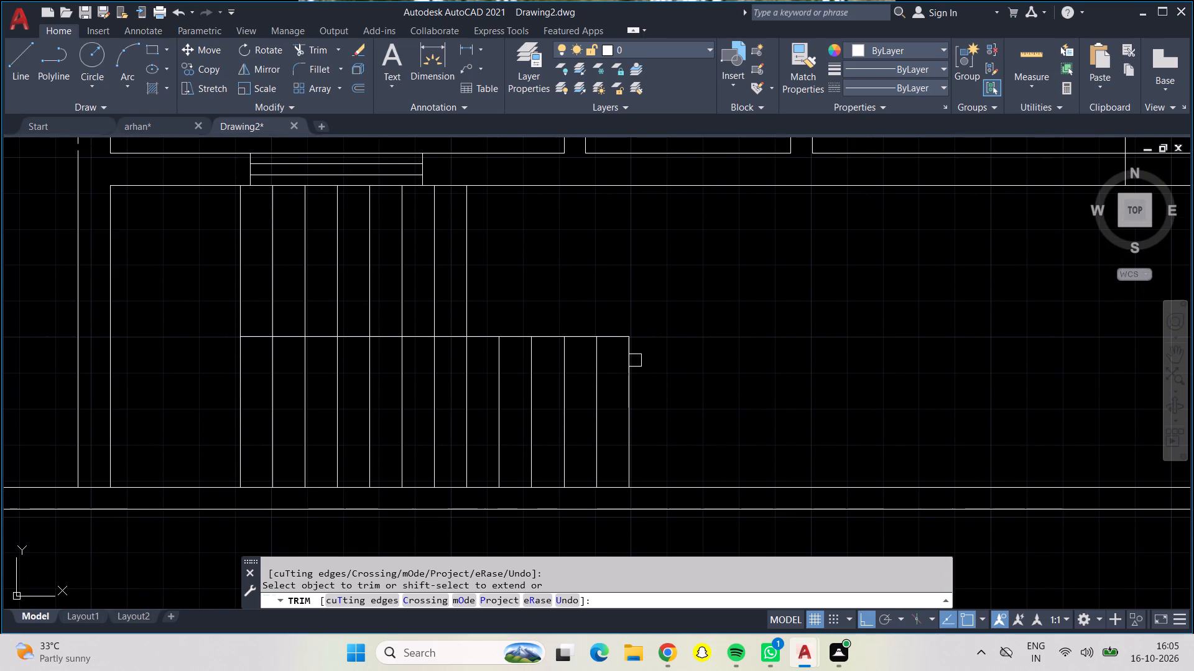
pyautogui.press('Escape')
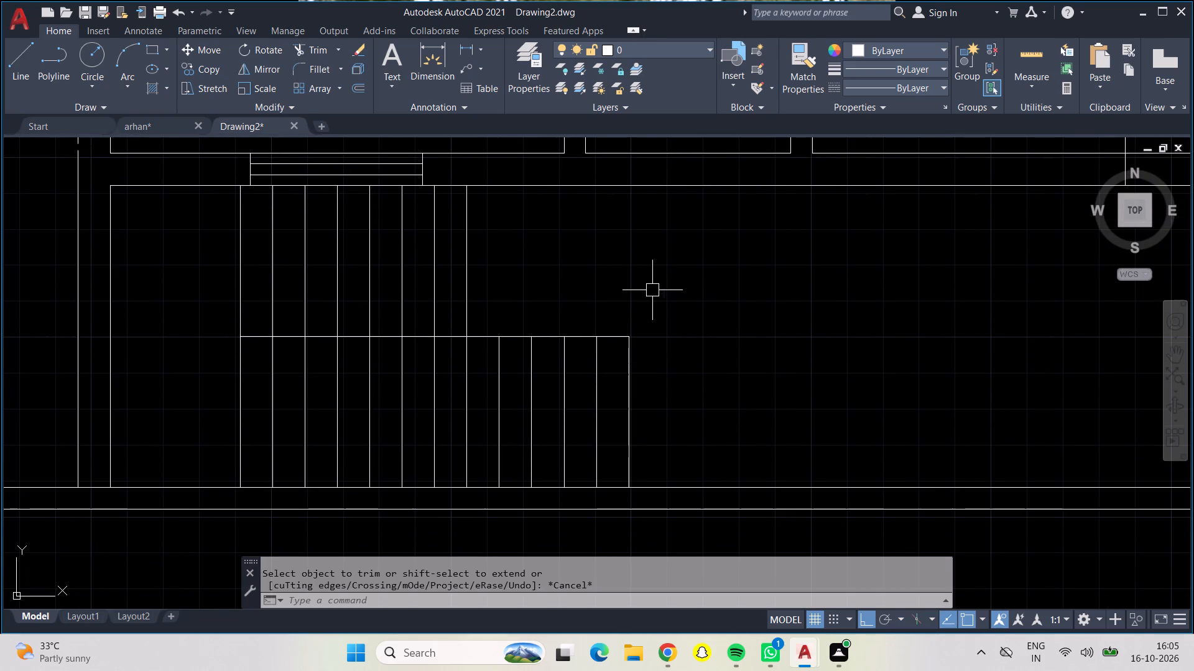
# Draw a diagonal line from the south strip's northeast inner corner southwest to the inner south boundary line.
pyautogui.moveTo(803, 403); pyautogui.dragTo(578, 401, button='middle')
pyautogui.scroll(-1, 578, 401)
pyautogui.moveTo(578, 401); pyautogui.dragTo(455, 409, button='middle')
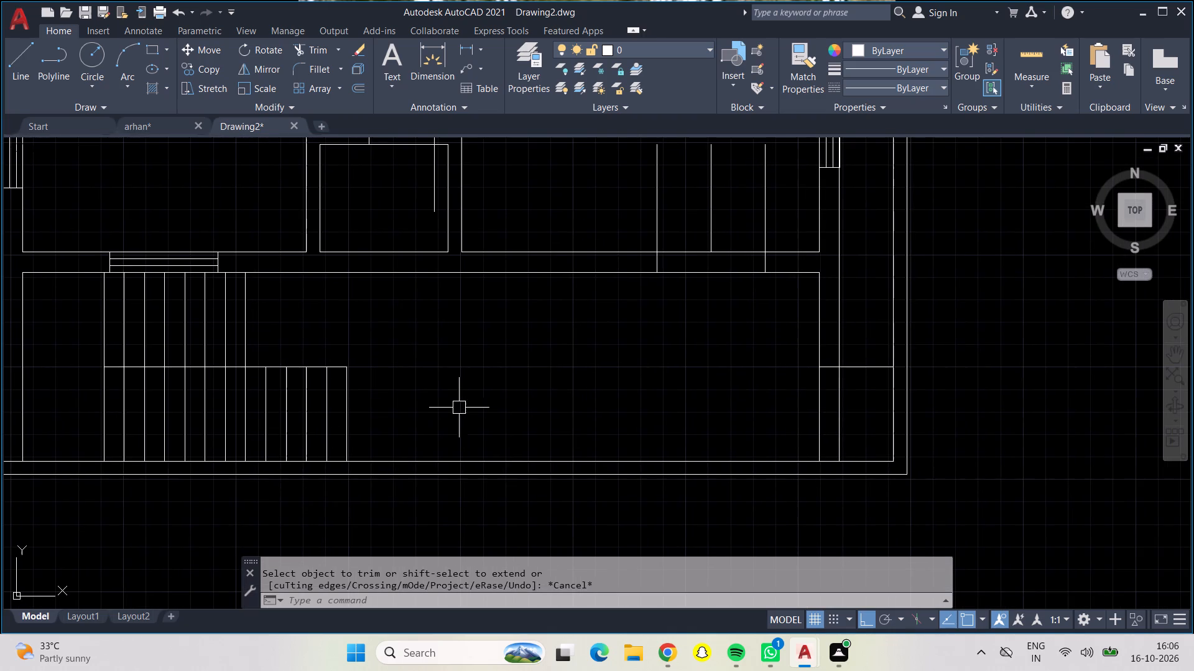
pyautogui.press('Escape')
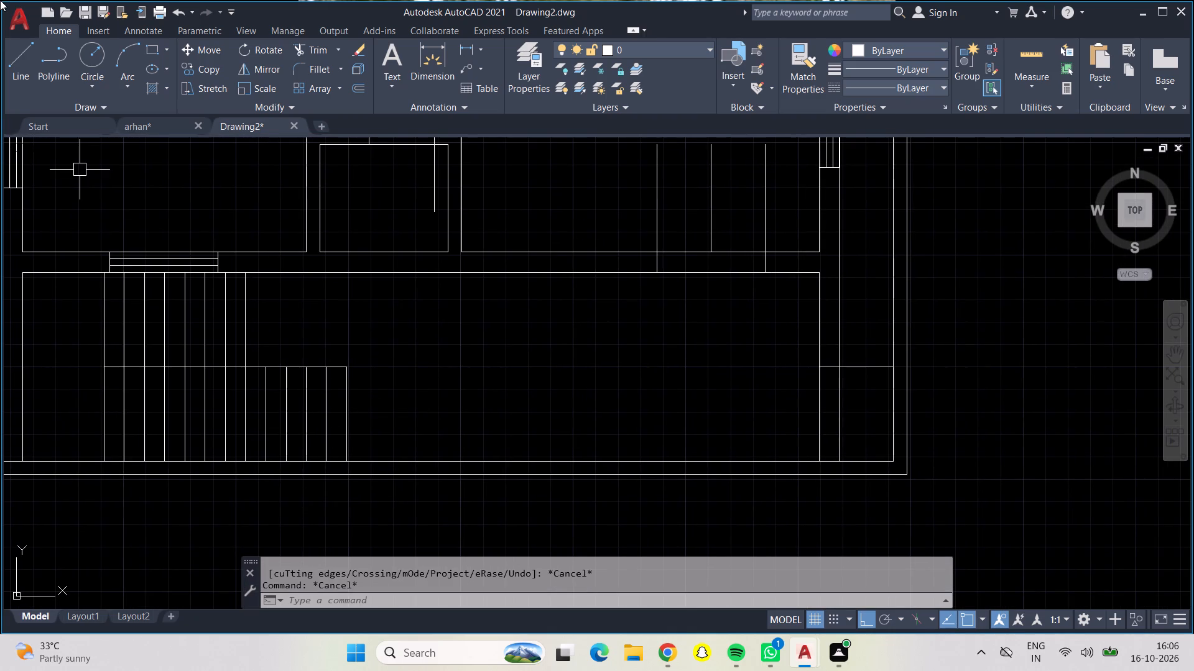
pyautogui.click(22, 52)
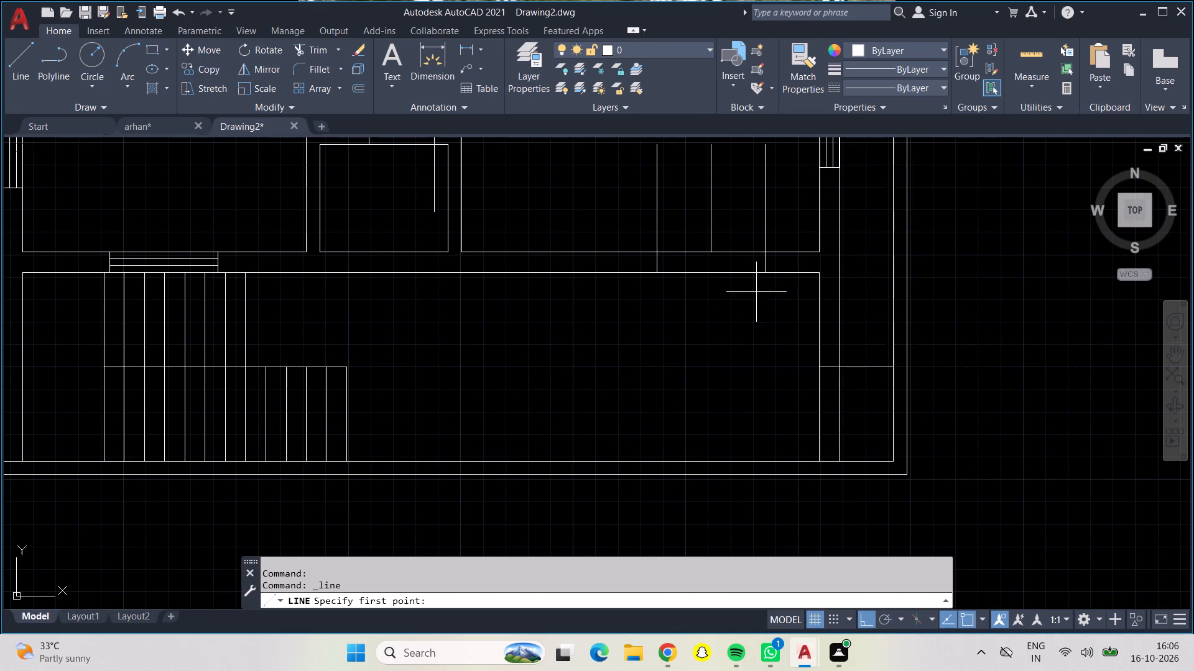
pyautogui.moveTo(739, 385); pyautogui.dragTo(720, 395, button='middle')
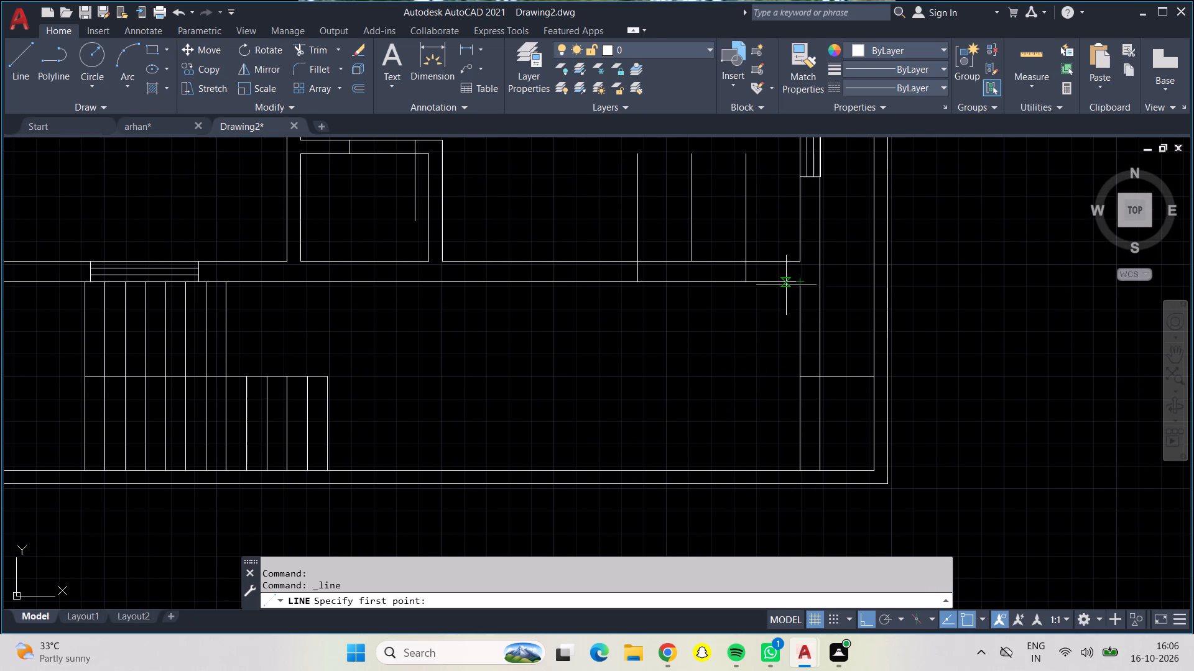
pyautogui.click(797, 283)
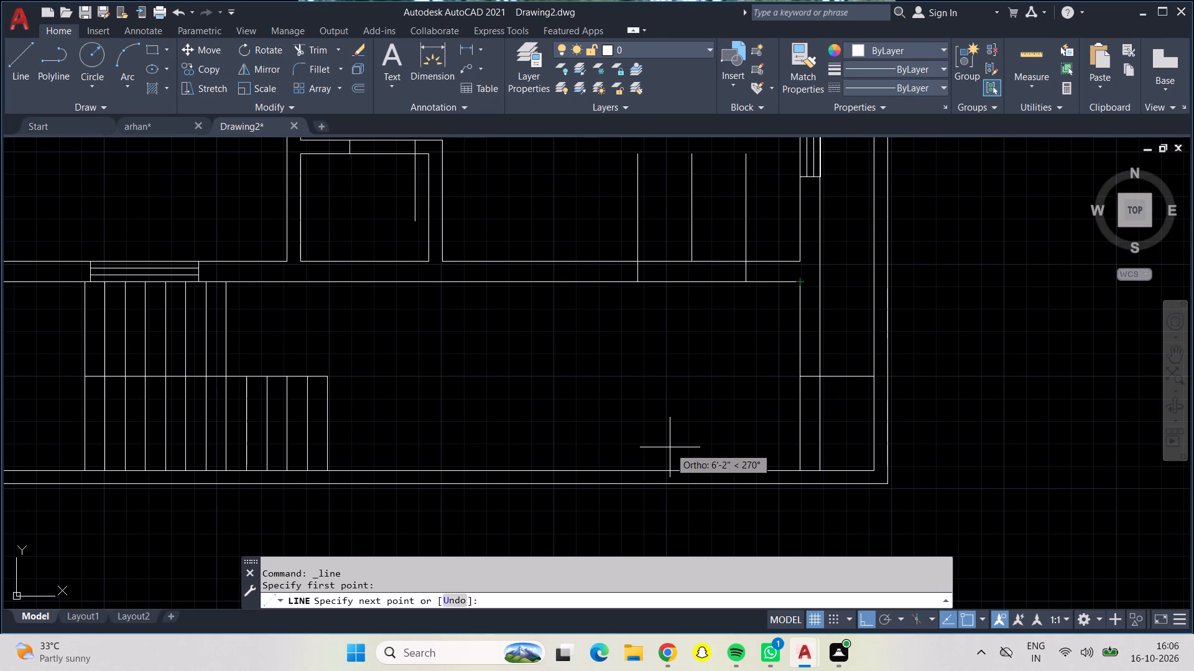
pyautogui.press('F8')
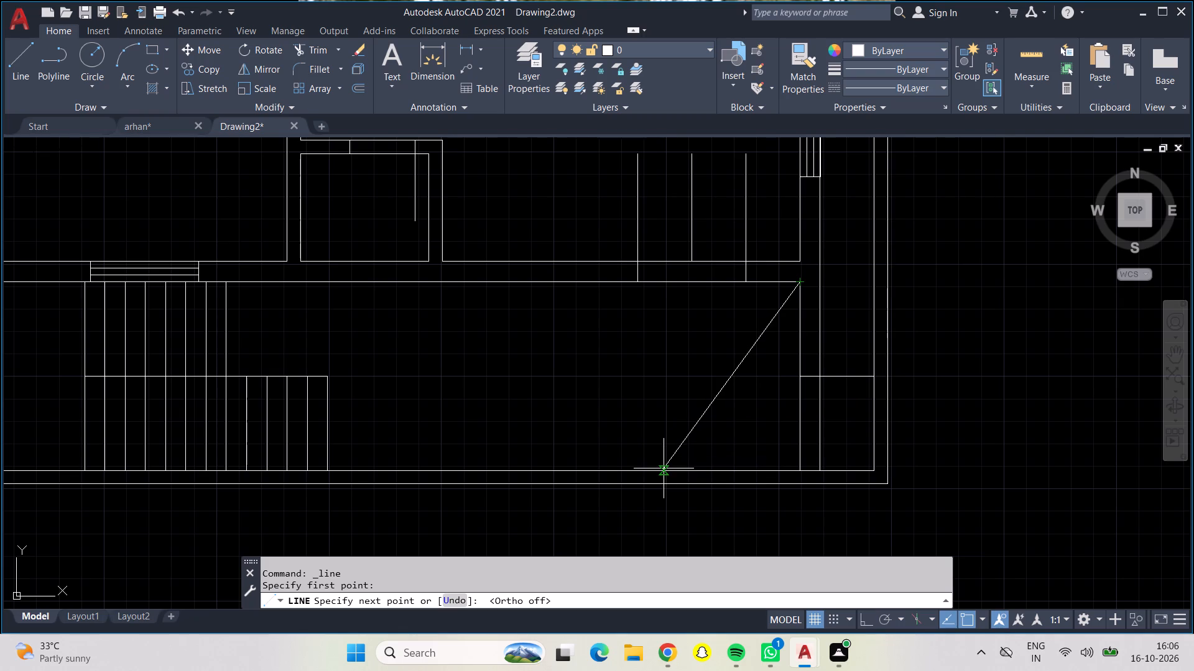
pyautogui.scroll(2, 664, 468)
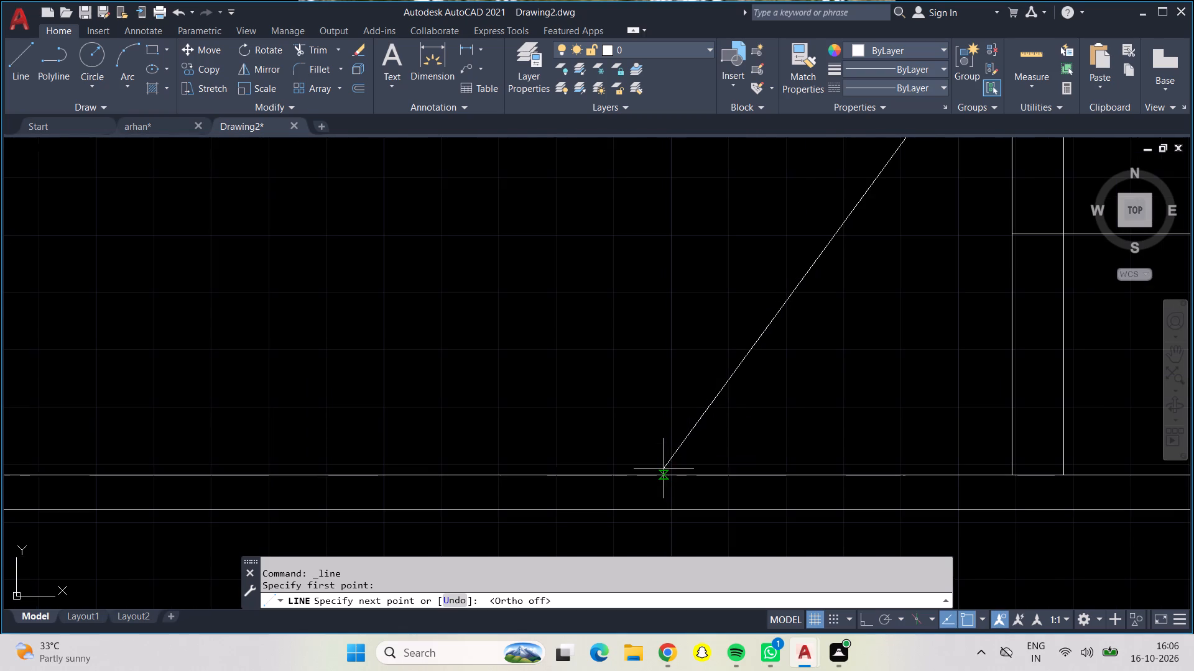
pyautogui.click(660, 475)
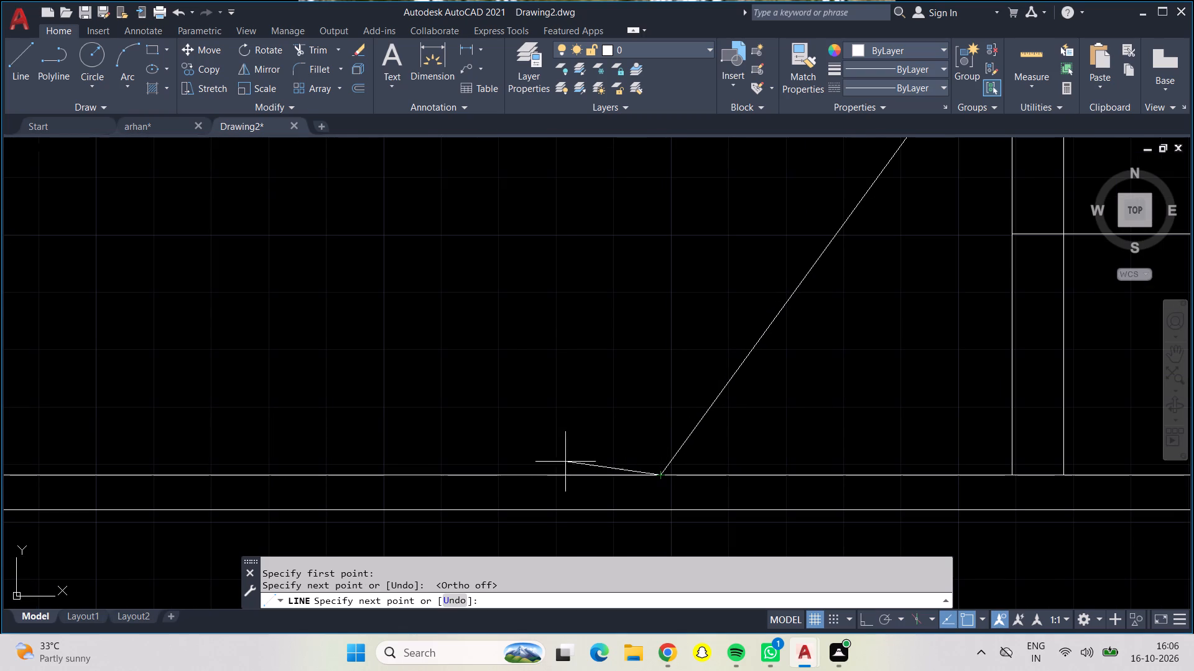
pyautogui.scroll(-2, 507, 358)
pyautogui.moveTo(497, 338); pyautogui.dragTo(546, 383, button='middle')
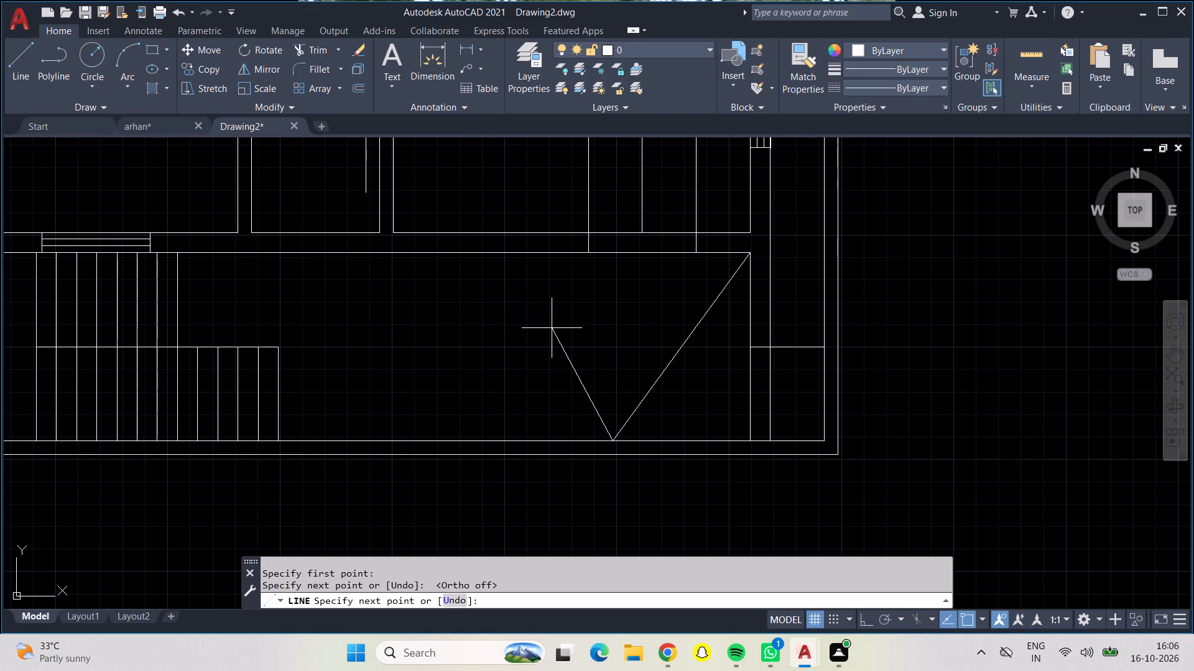
pyautogui.press('Escape')
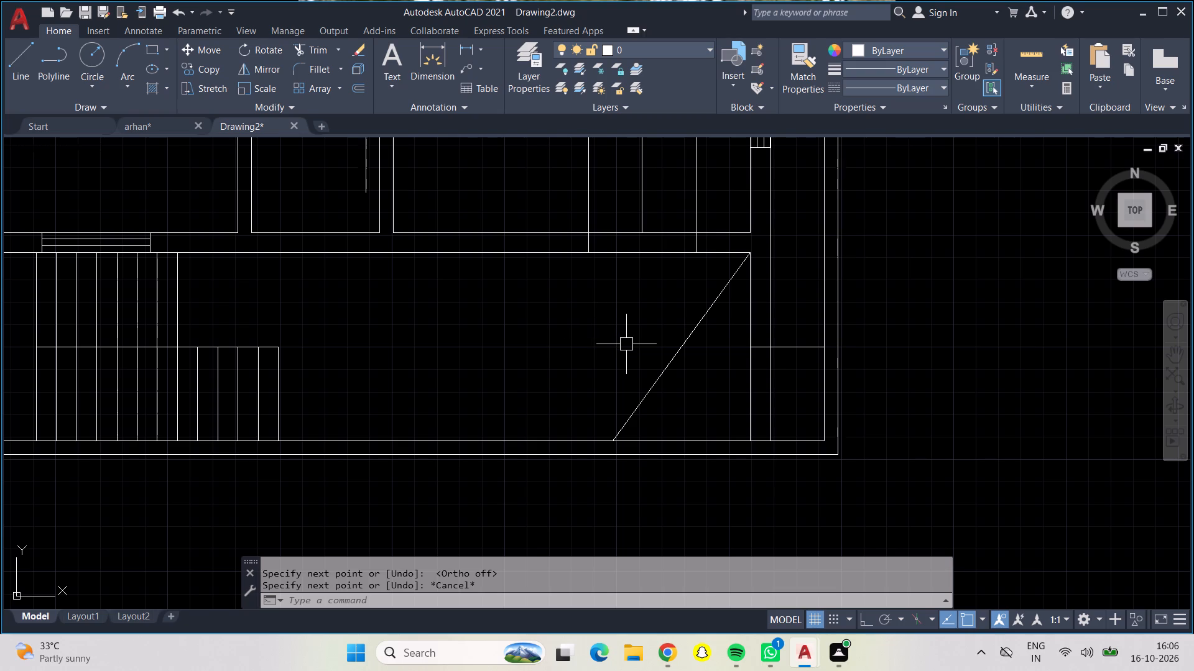
# Offset the diagonal line at 9" spacing, adding one parallel line to the northwest and four to the southeast.
pyautogui.press('o')
pyautogui.press('Return')
pyautogui.write('9"')
pyautogui.press('Return')
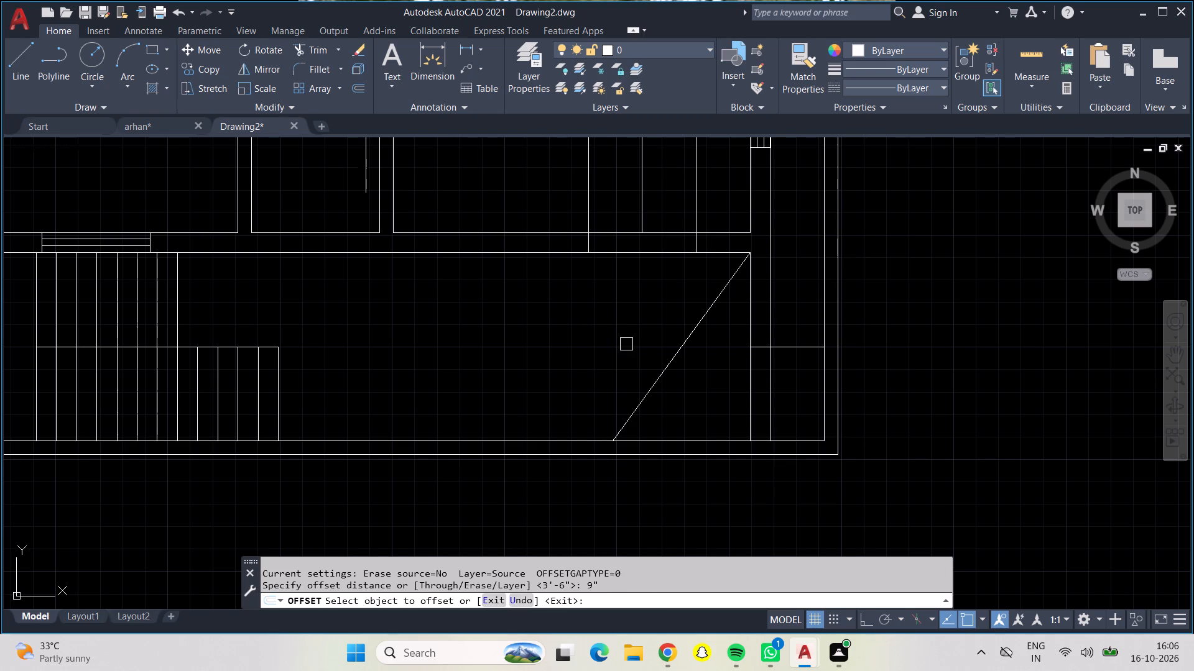
pyautogui.click(654, 379)
pyautogui.click(572, 359)
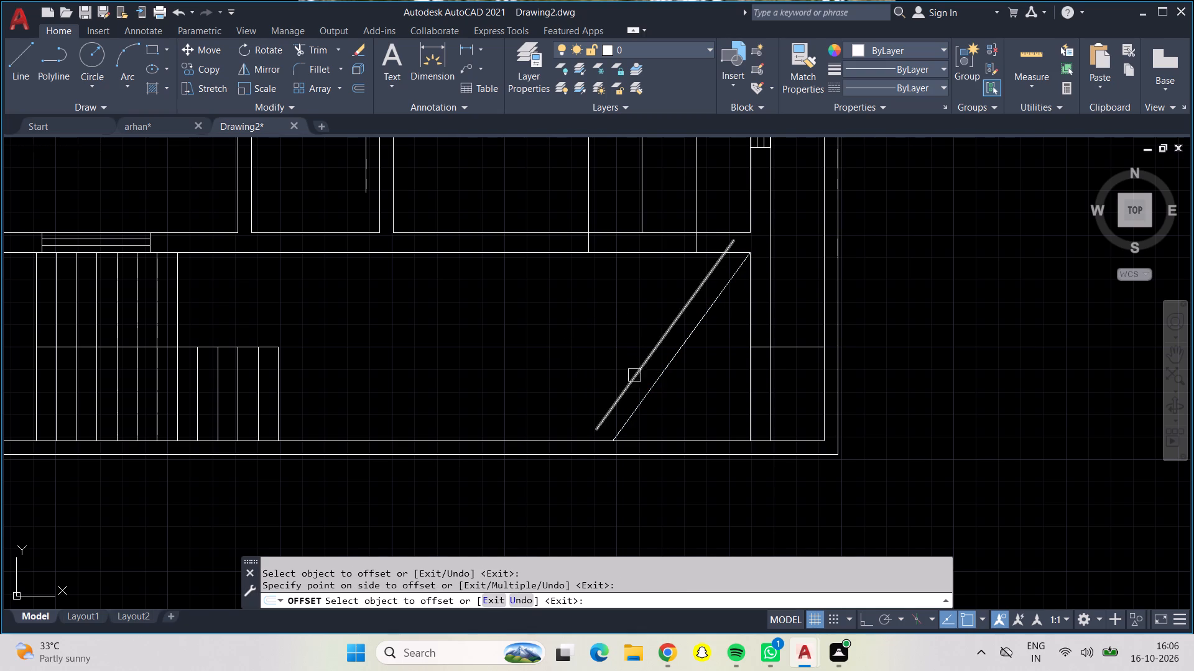
pyautogui.click(662, 381)
pyautogui.click(680, 397)
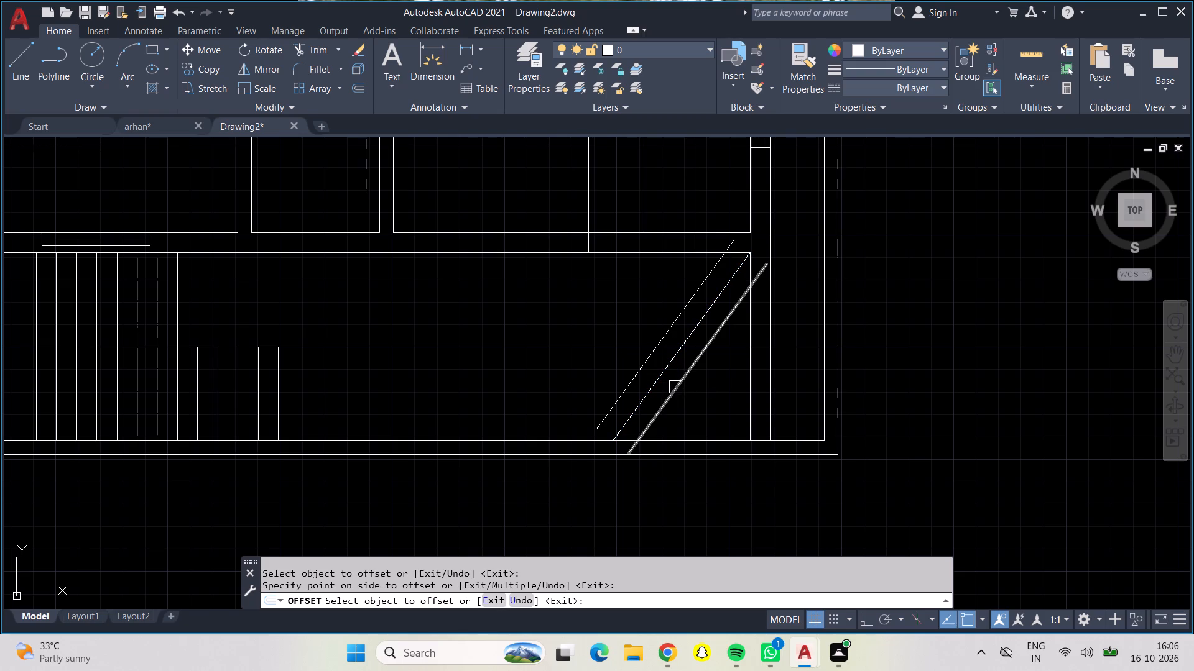
pyautogui.click(677, 387)
pyautogui.click(695, 406)
pyautogui.click(689, 401)
pyautogui.click(708, 413)
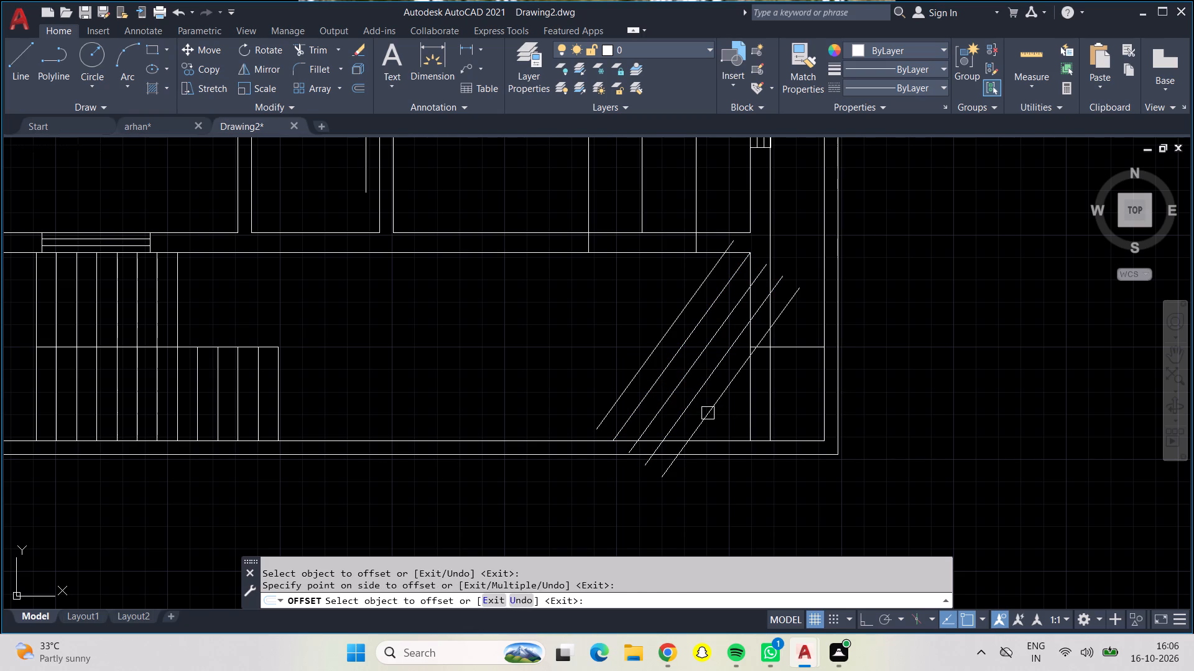
pyautogui.click(703, 413)
pyautogui.click(728, 424)
# Continue the 9" offsets northwest from the outermost diagonal, adding six more parallel lines.
pyautogui.click(652, 358)
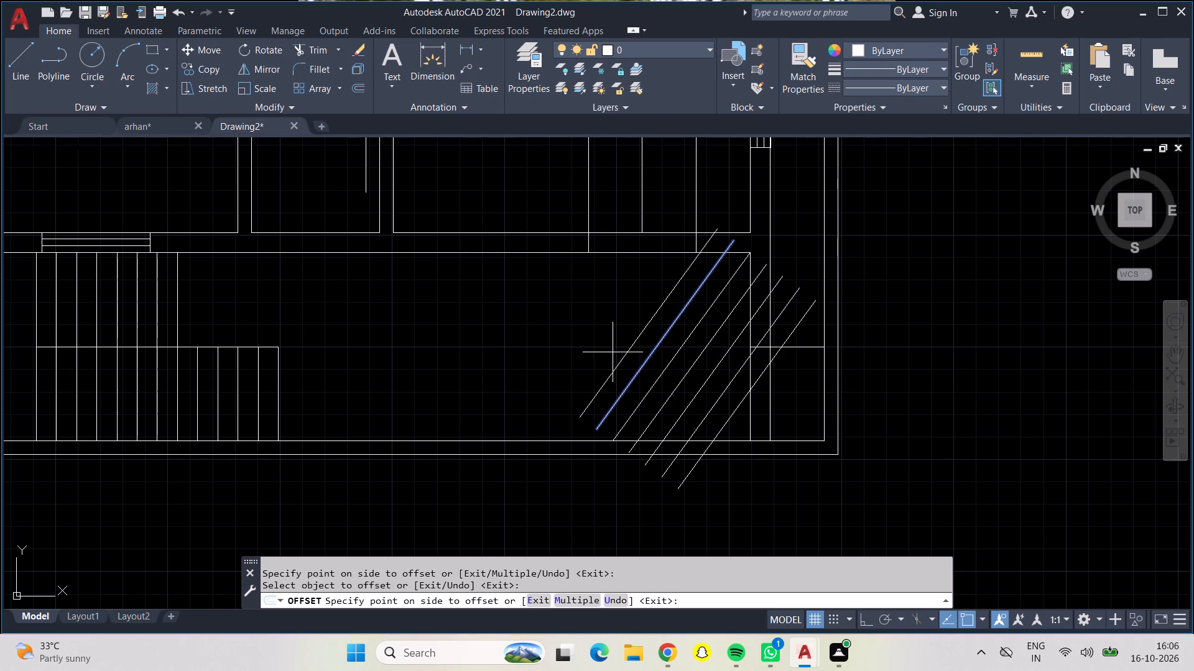
pyautogui.click(613, 352)
pyautogui.click(626, 364)
pyautogui.click(575, 339)
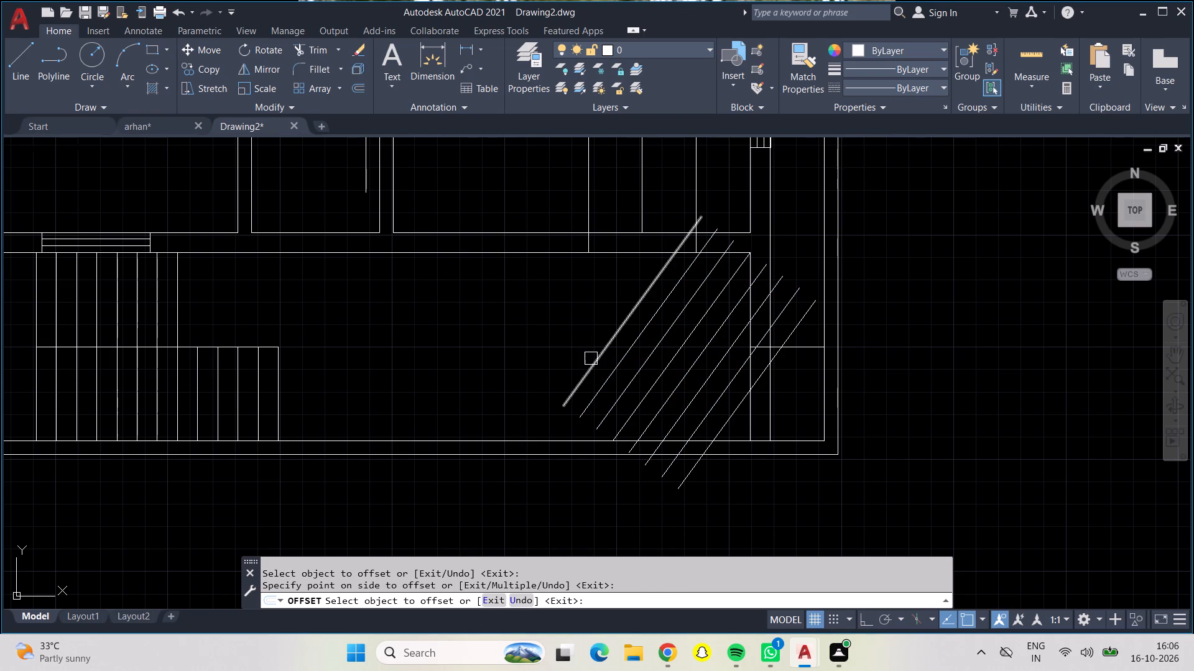
pyautogui.click(594, 365)
pyautogui.click(550, 335)
pyautogui.click(581, 358)
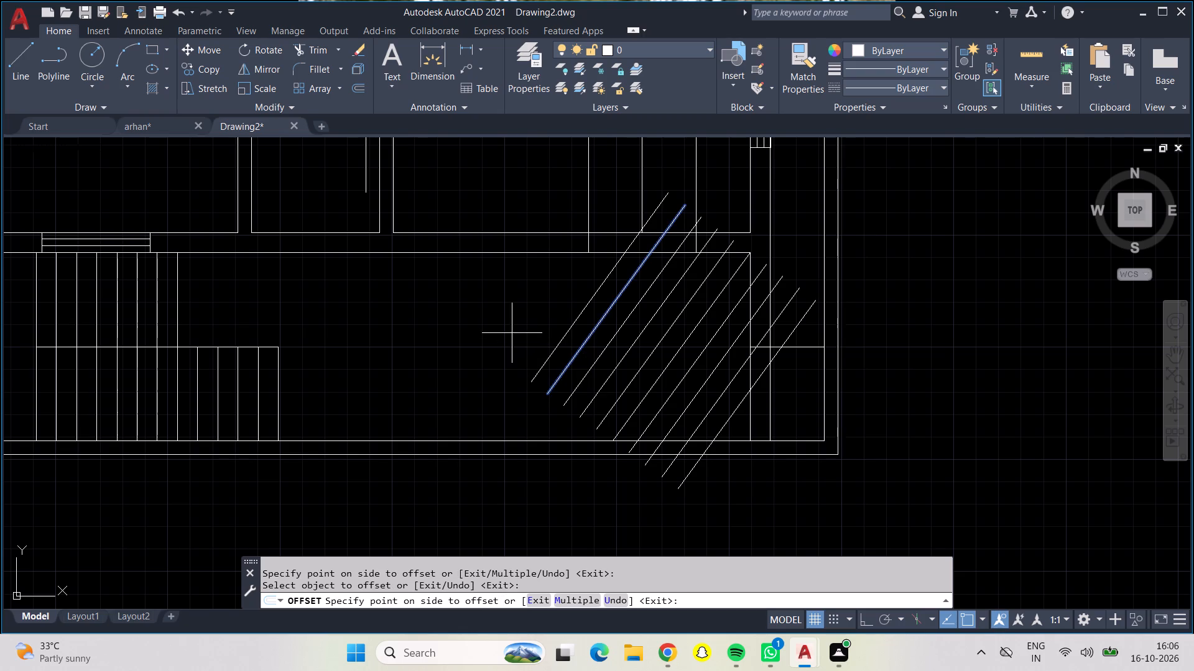
pyautogui.click(512, 333)
pyautogui.click(548, 358)
pyautogui.click(481, 337)
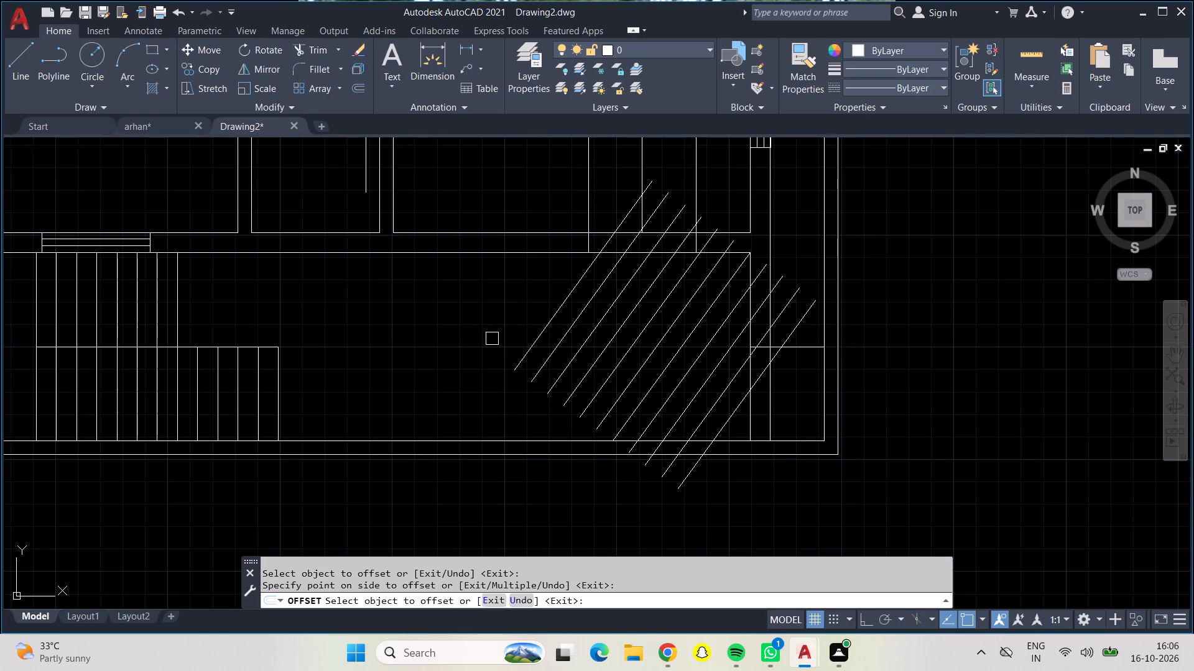
pyautogui.click(528, 351)
pyautogui.click(444, 304)
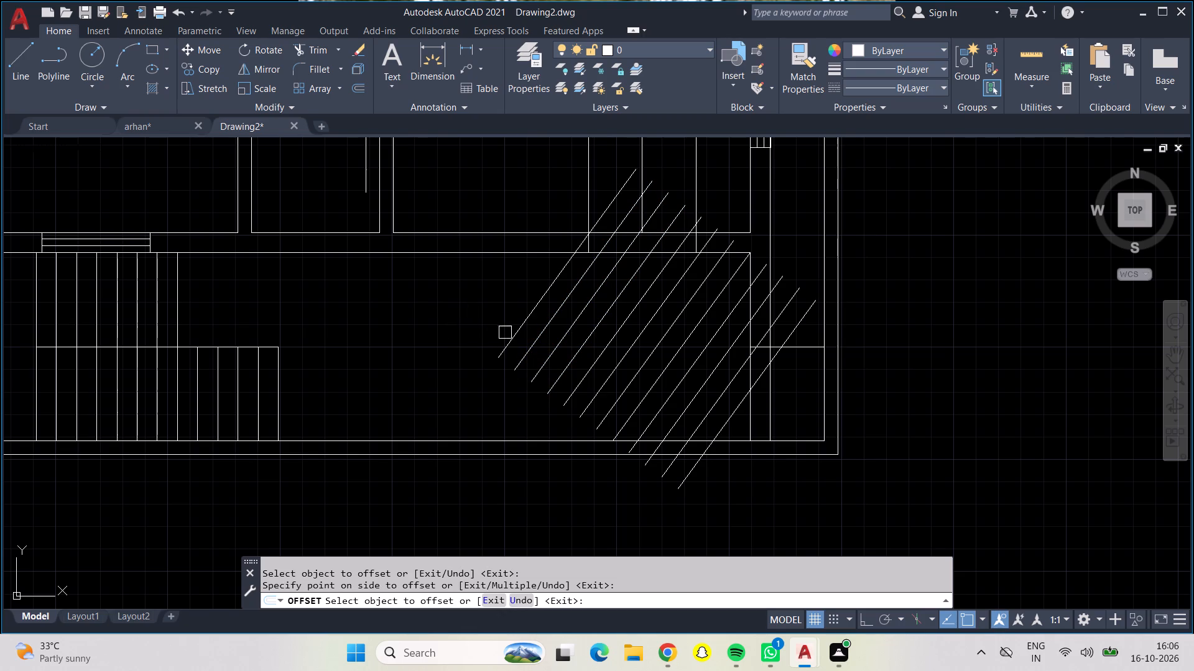
# Offset the northwesternmost diagonal repeatedly at 9" spacing to add six further lines to the northwest.
pyautogui.click(507, 335)
pyautogui.click(466, 313)
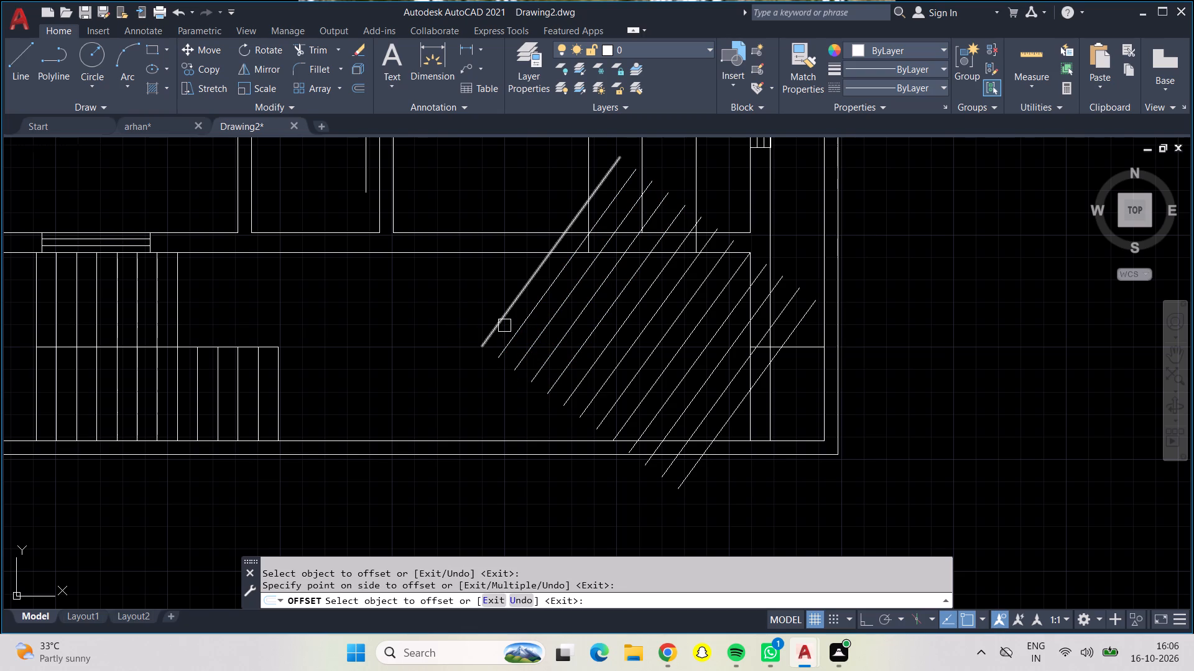
pyautogui.click(504, 326)
pyautogui.click(470, 309)
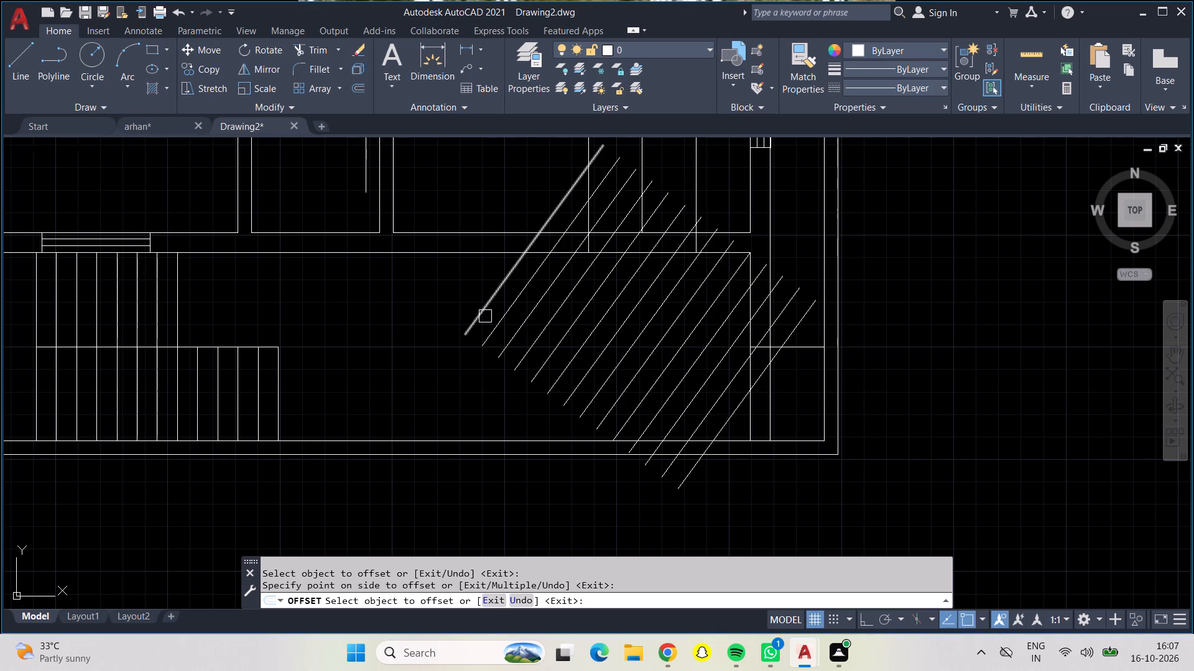
pyautogui.click(485, 316)
pyautogui.click(455, 297)
pyautogui.click(470, 301)
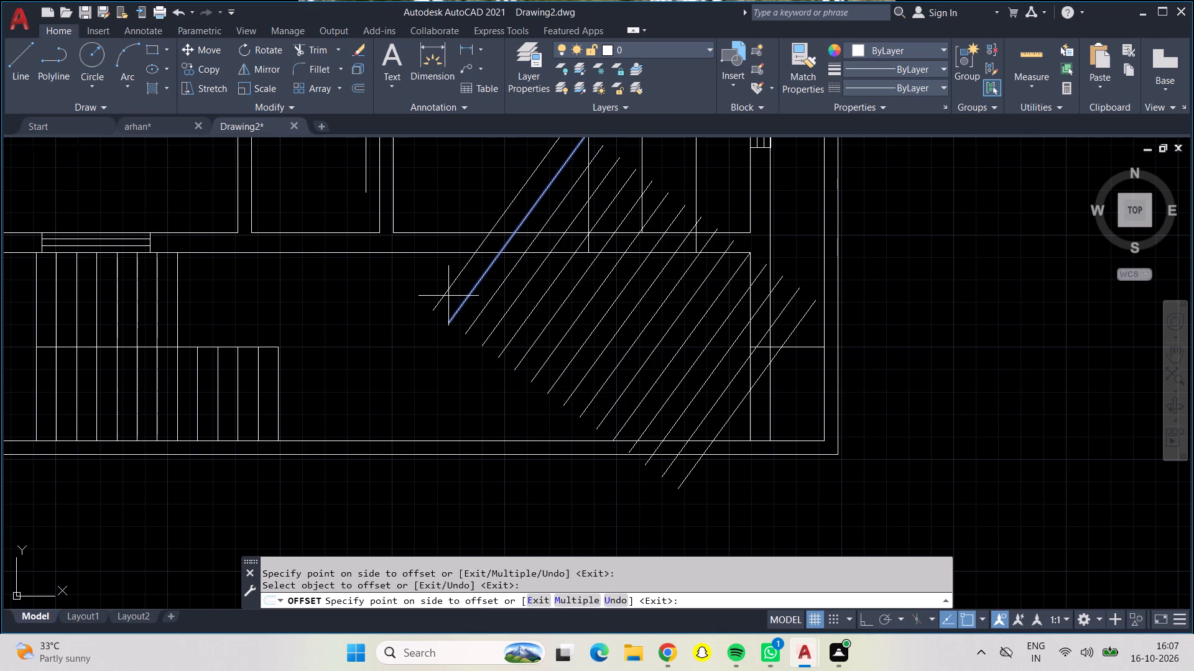
pyautogui.click(440, 293)
pyautogui.click(445, 294)
pyautogui.click(418, 283)
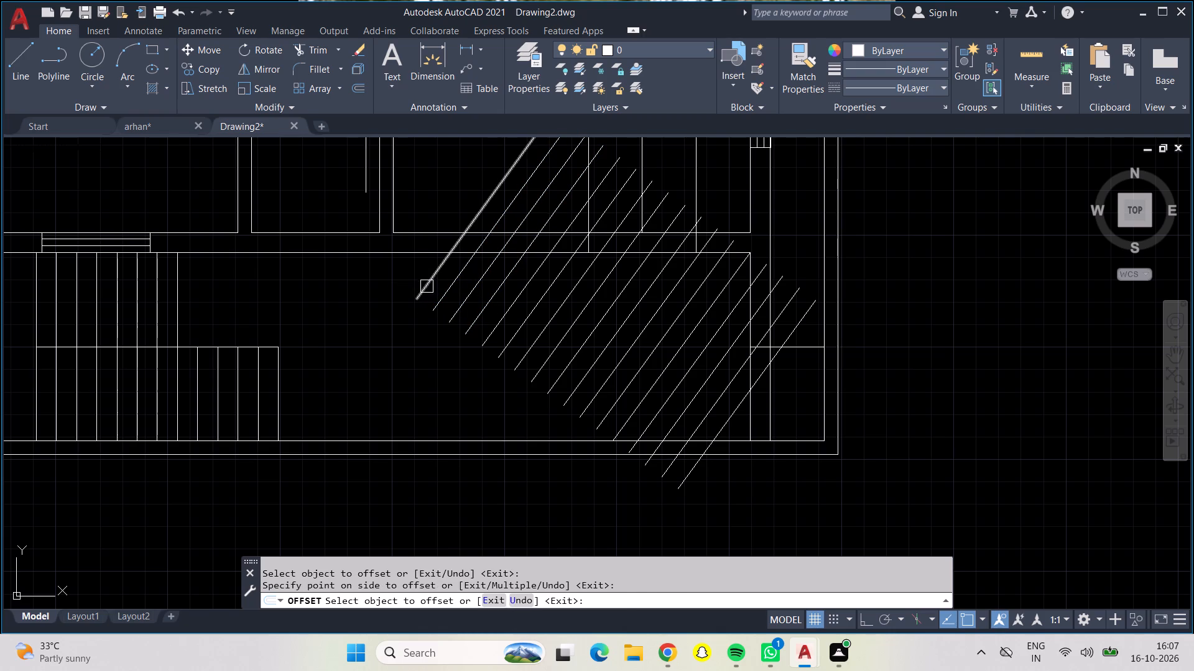
pyautogui.click(430, 287)
pyautogui.click(397, 276)
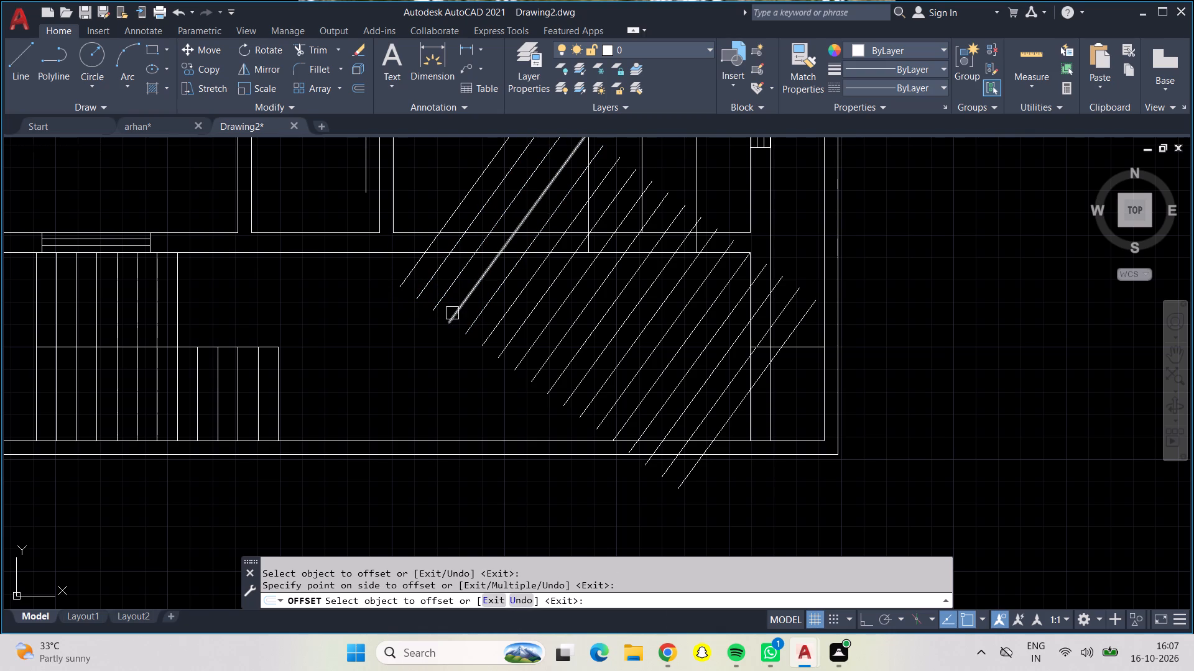
pyautogui.press('Escape')
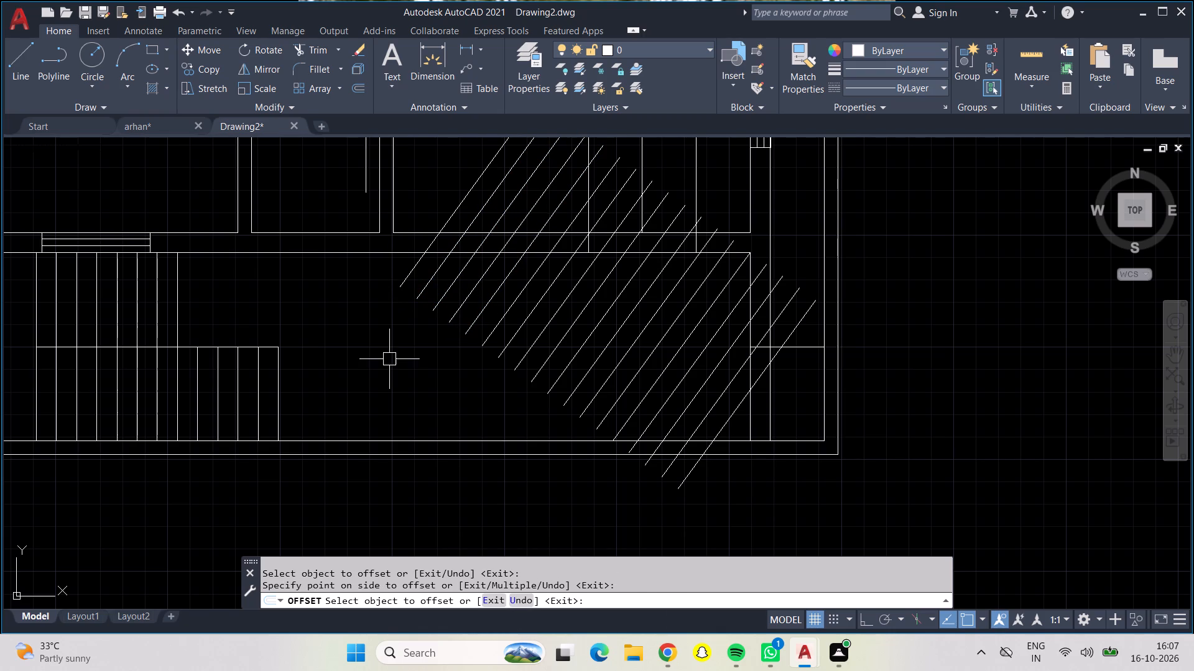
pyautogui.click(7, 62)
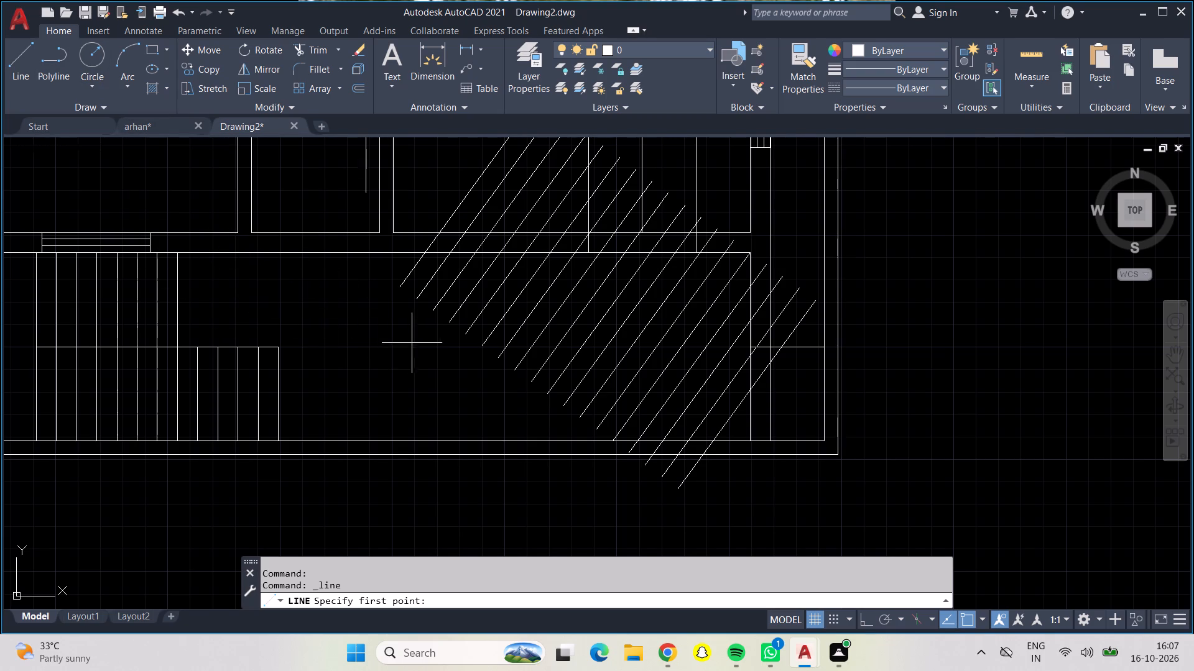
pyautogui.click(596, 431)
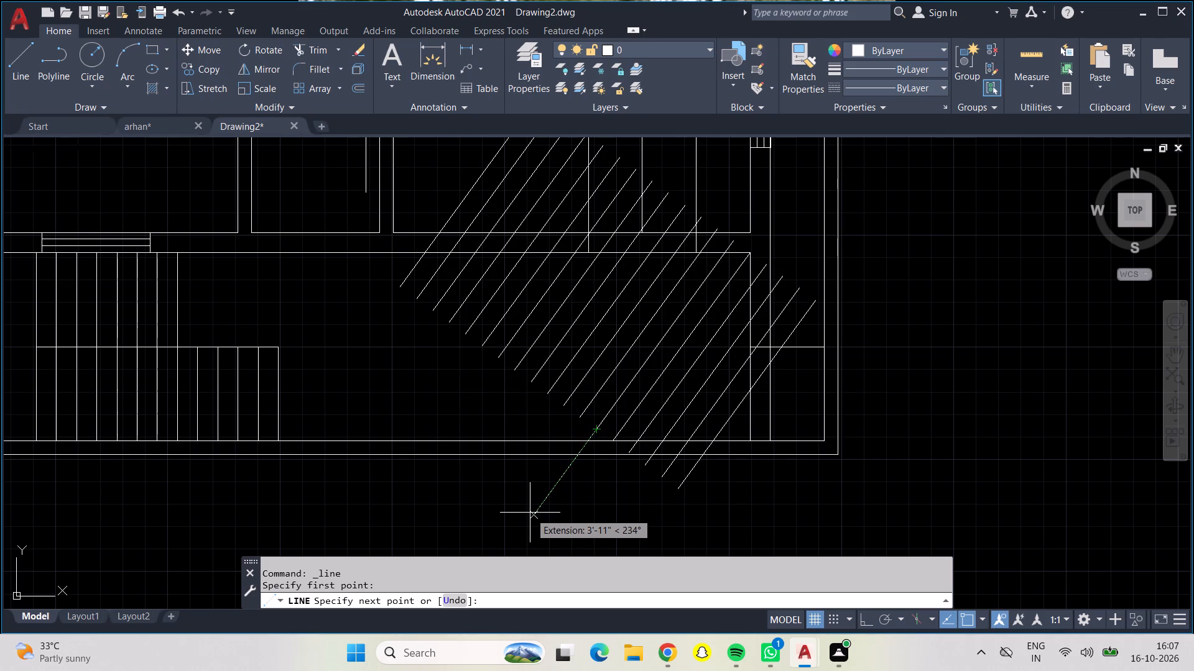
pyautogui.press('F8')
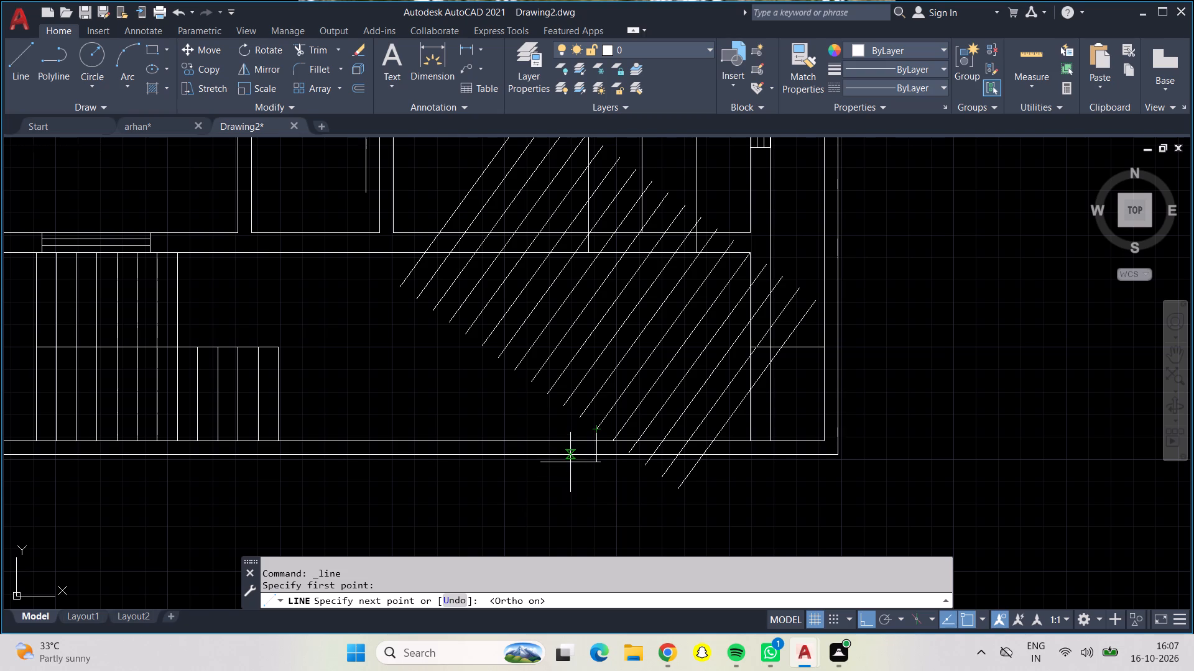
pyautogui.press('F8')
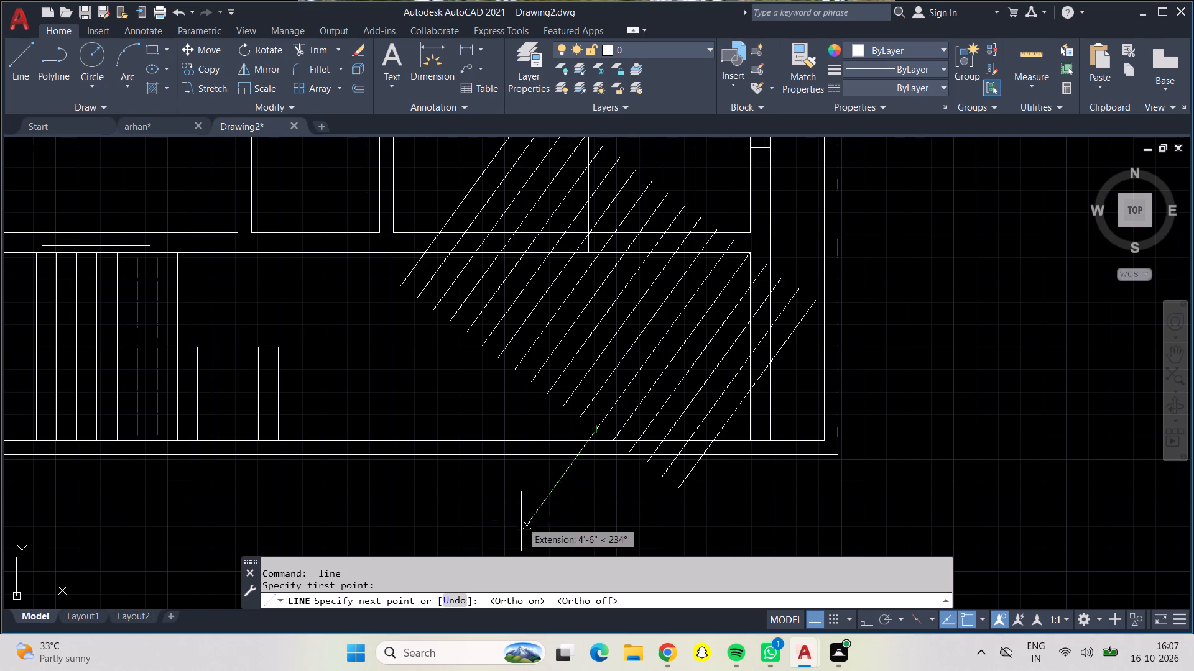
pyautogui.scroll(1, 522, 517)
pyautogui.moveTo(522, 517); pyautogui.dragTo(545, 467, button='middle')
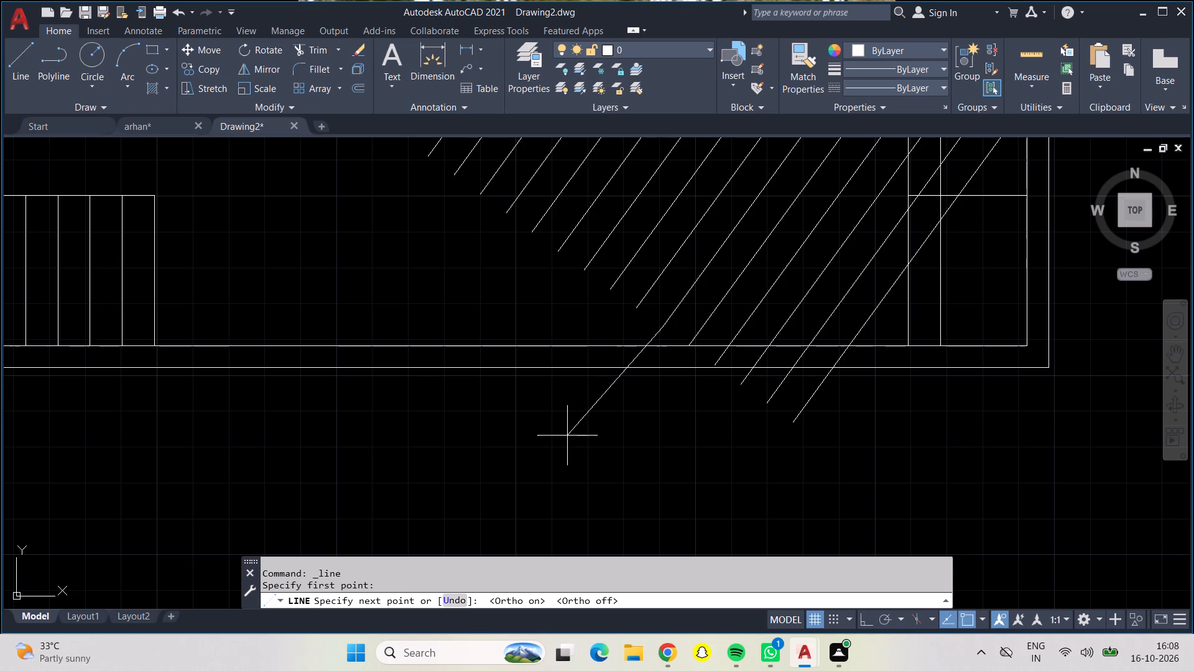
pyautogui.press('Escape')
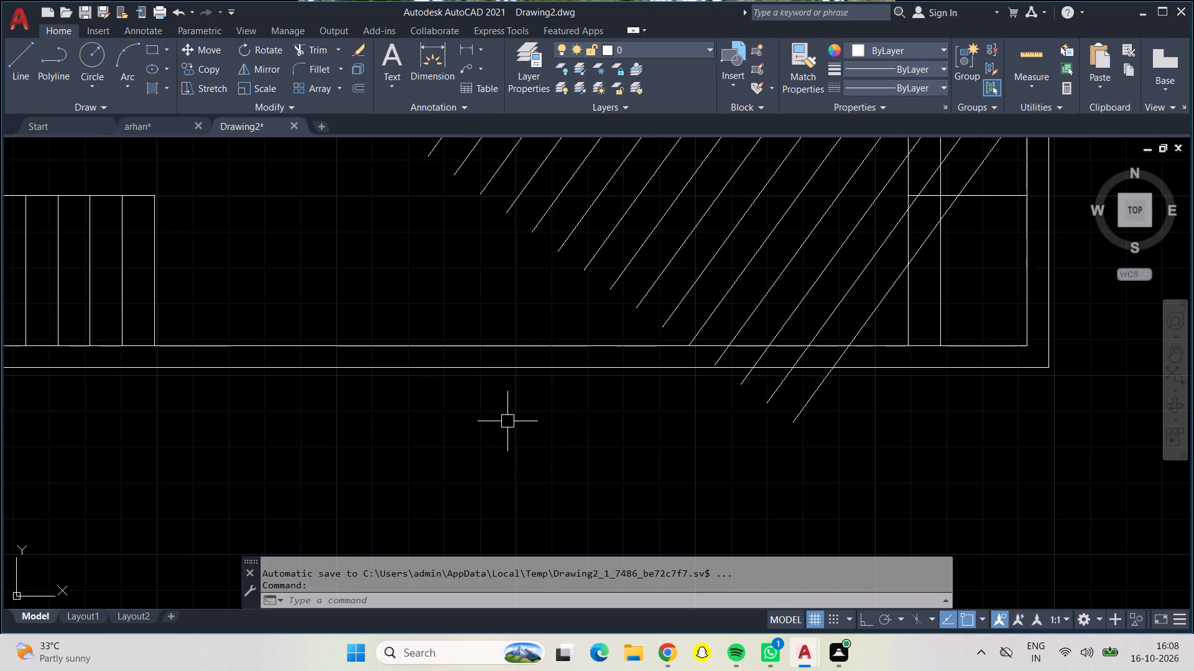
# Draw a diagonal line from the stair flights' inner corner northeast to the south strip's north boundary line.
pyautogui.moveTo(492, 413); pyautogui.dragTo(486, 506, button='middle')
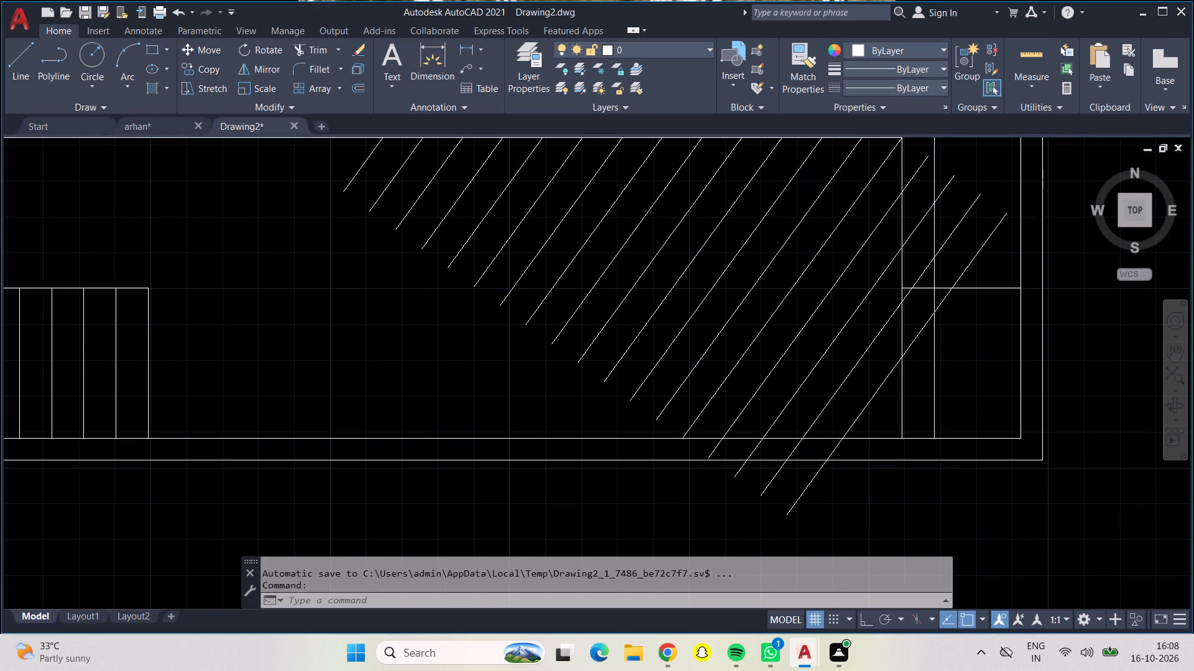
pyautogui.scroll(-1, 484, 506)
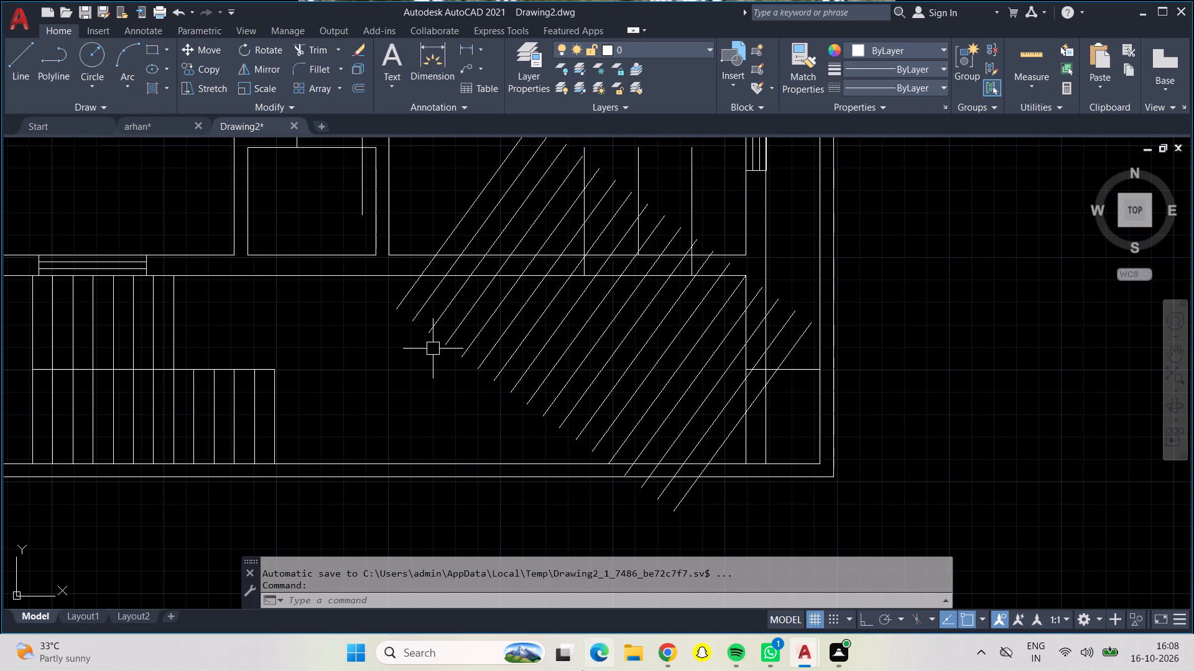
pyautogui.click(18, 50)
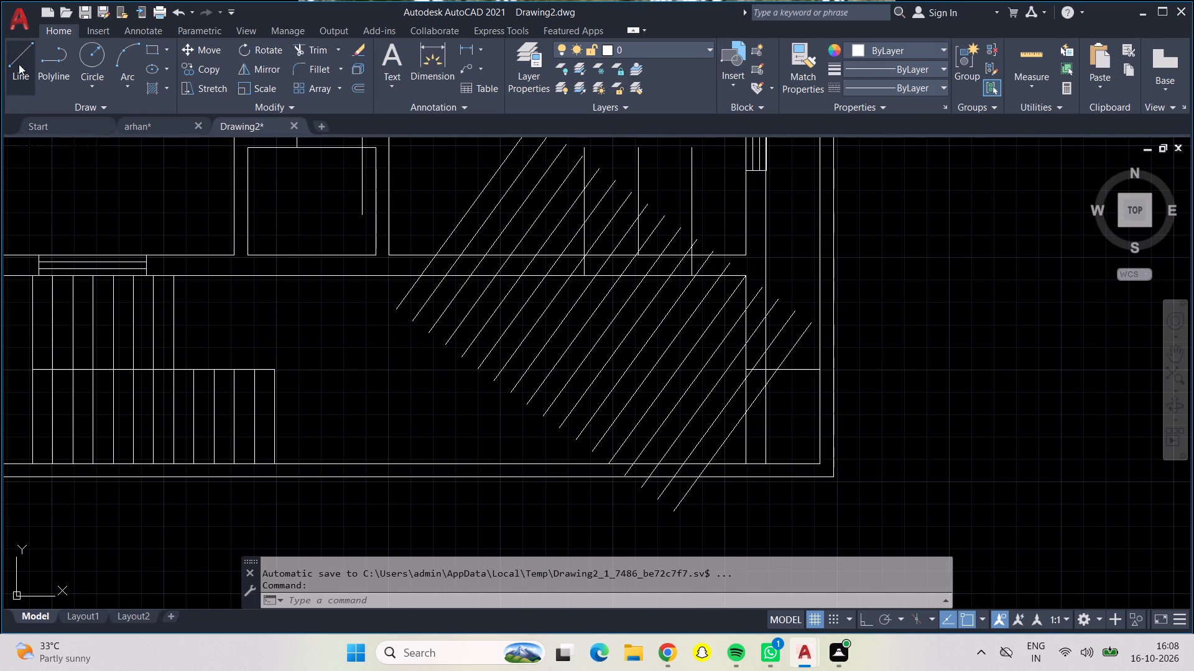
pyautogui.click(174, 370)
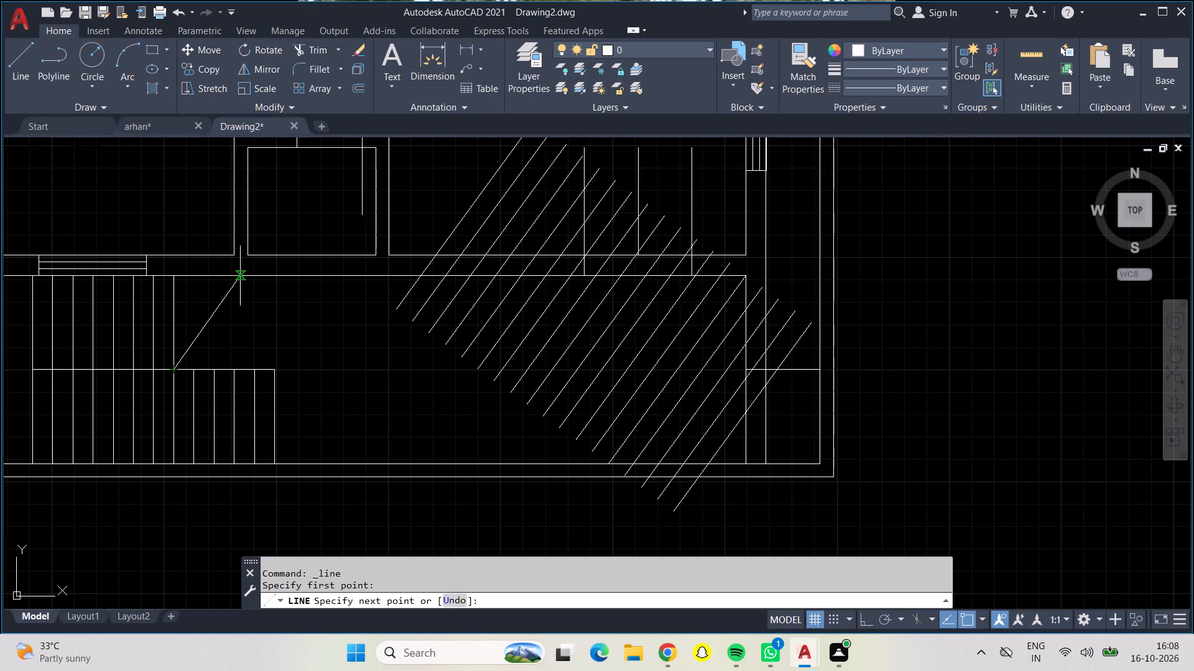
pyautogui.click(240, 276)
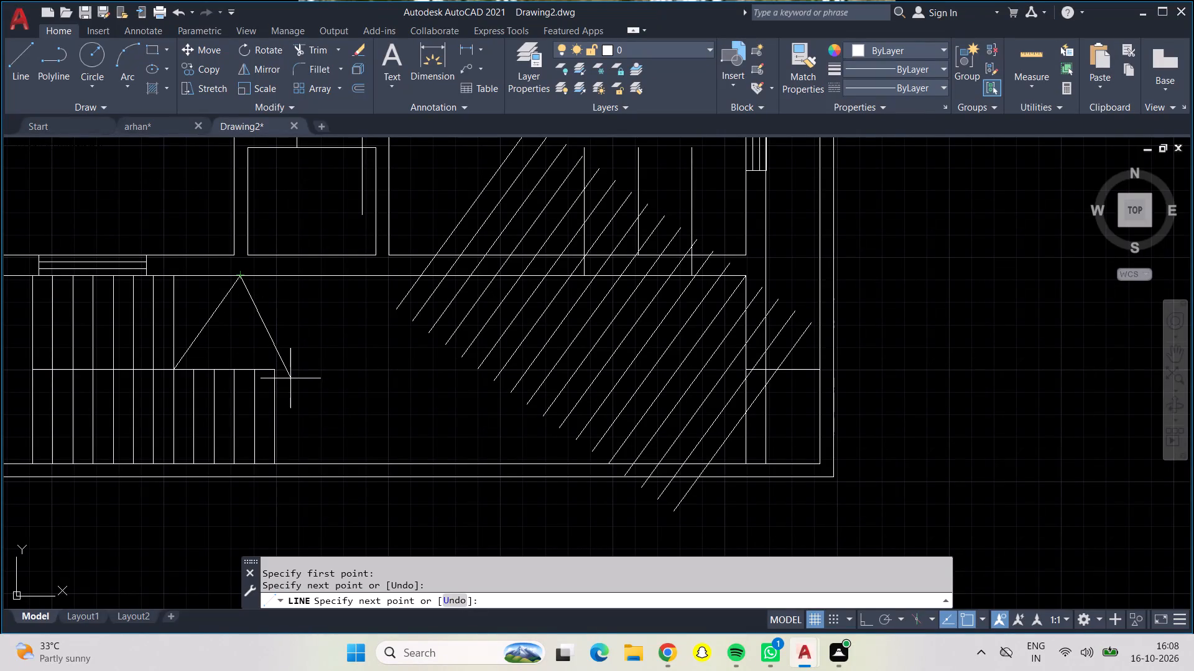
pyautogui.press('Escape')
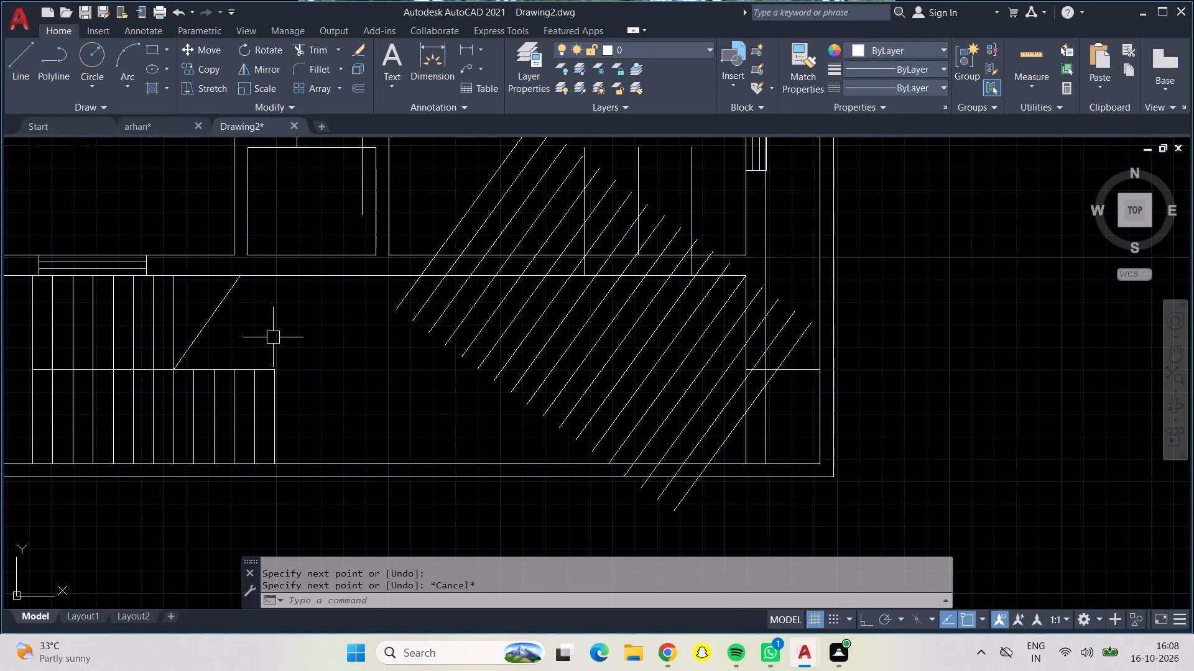
# Erase the short diagonal beside the staircase together with the nine northwesternmost parallel diagonals.
pyautogui.click(215, 306)
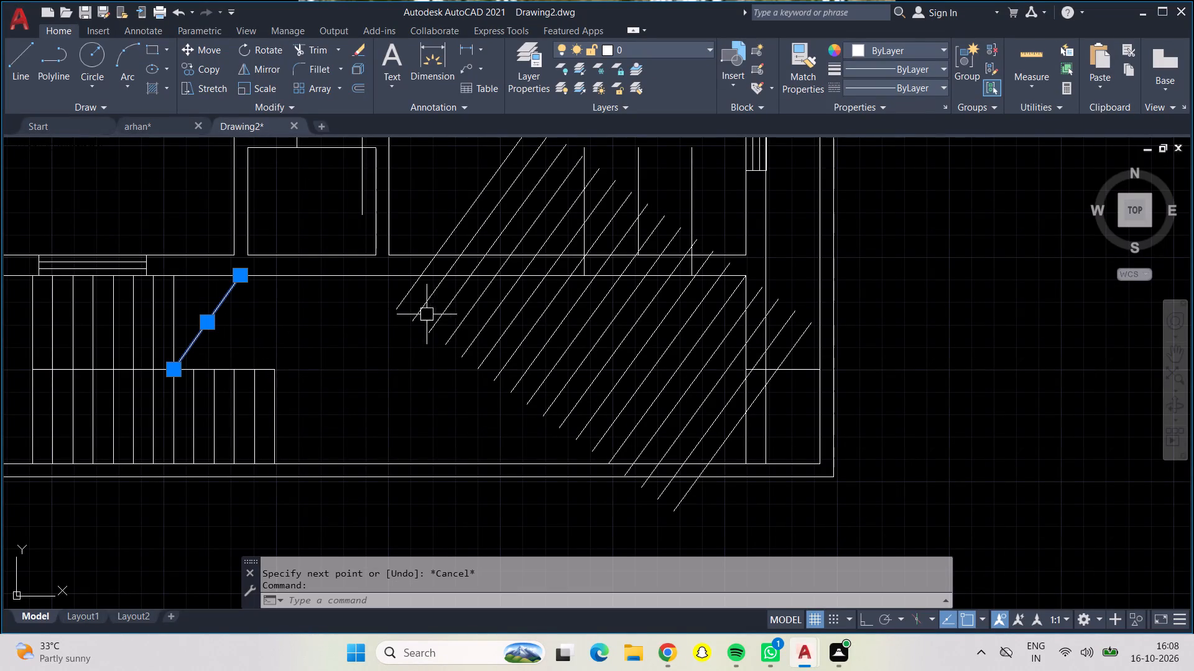
pyautogui.moveTo(384, 296); pyautogui.dragTo(443, 333)
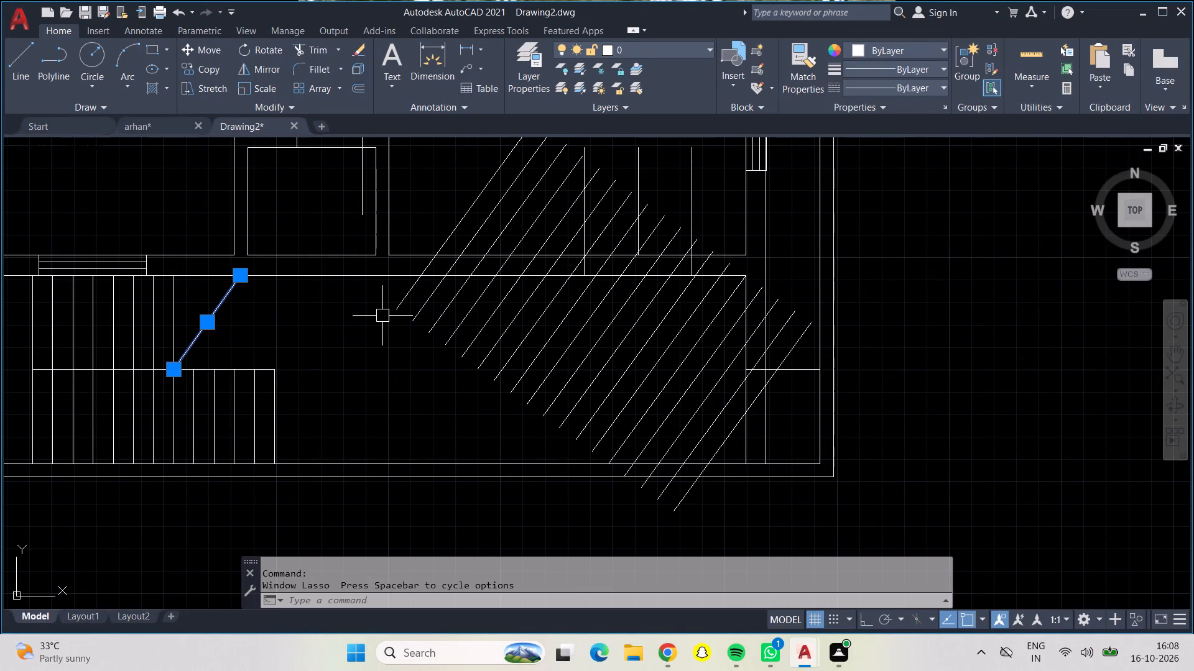
pyautogui.click(394, 305)
pyautogui.click(417, 313)
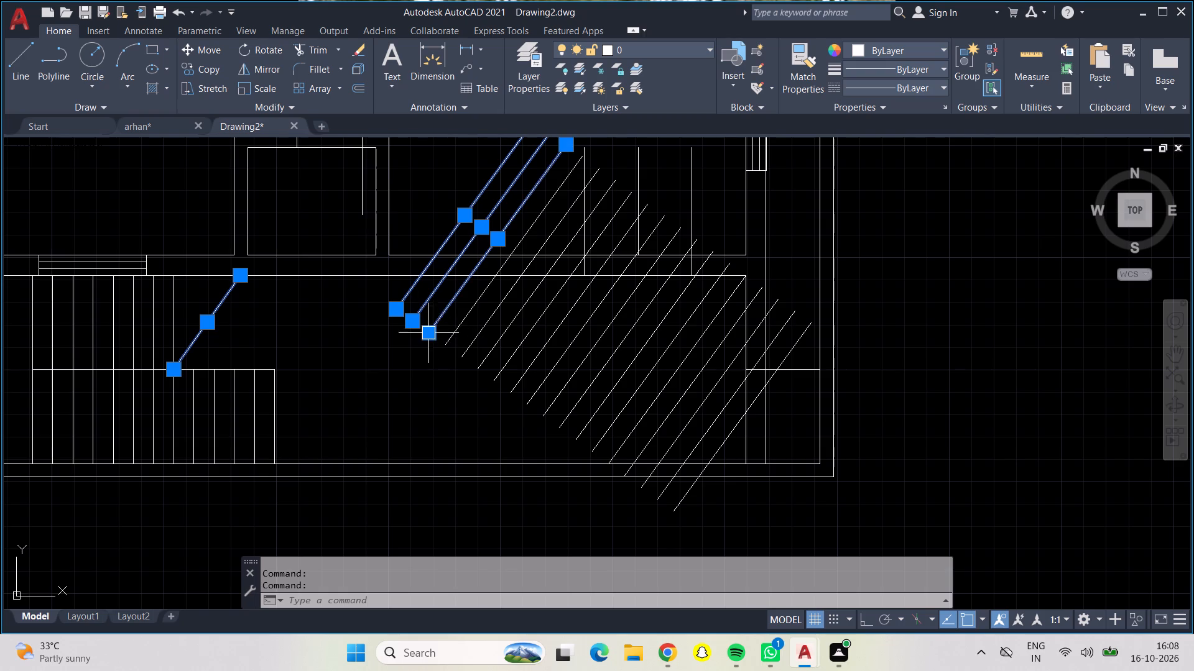
pyautogui.click(436, 329)
pyautogui.click(454, 334)
pyautogui.click(468, 352)
pyautogui.moveTo(502, 359); pyautogui.dragTo(489, 359)
pyautogui.click(483, 357)
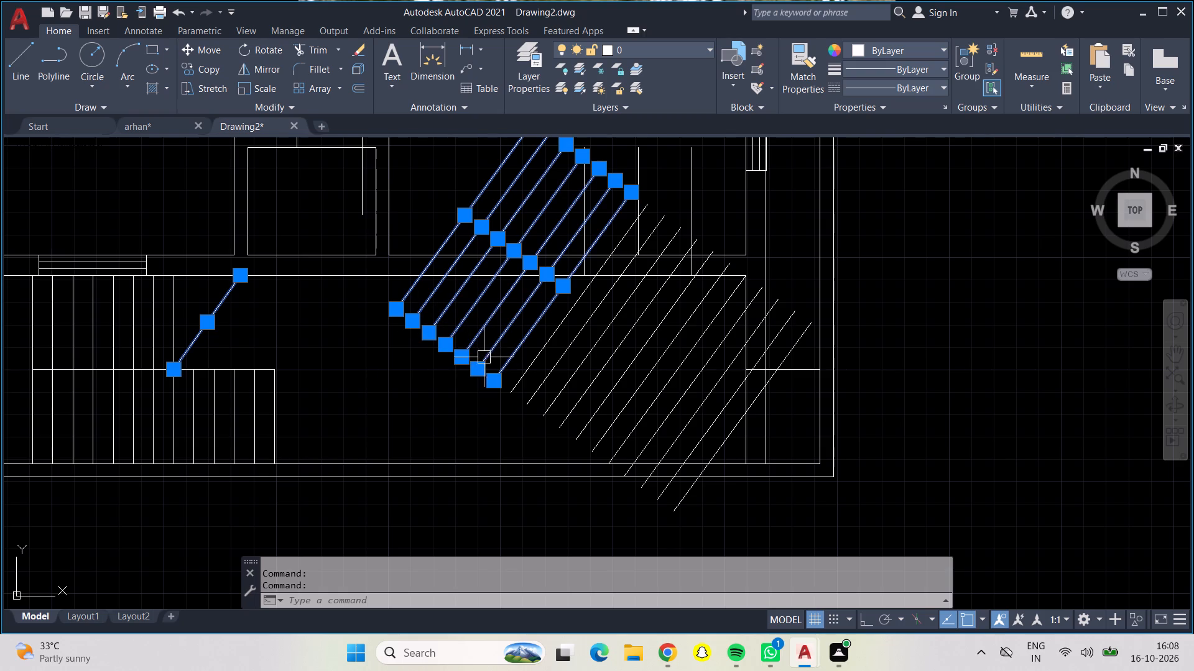
pyautogui.click(506, 377)
pyautogui.click(517, 380)
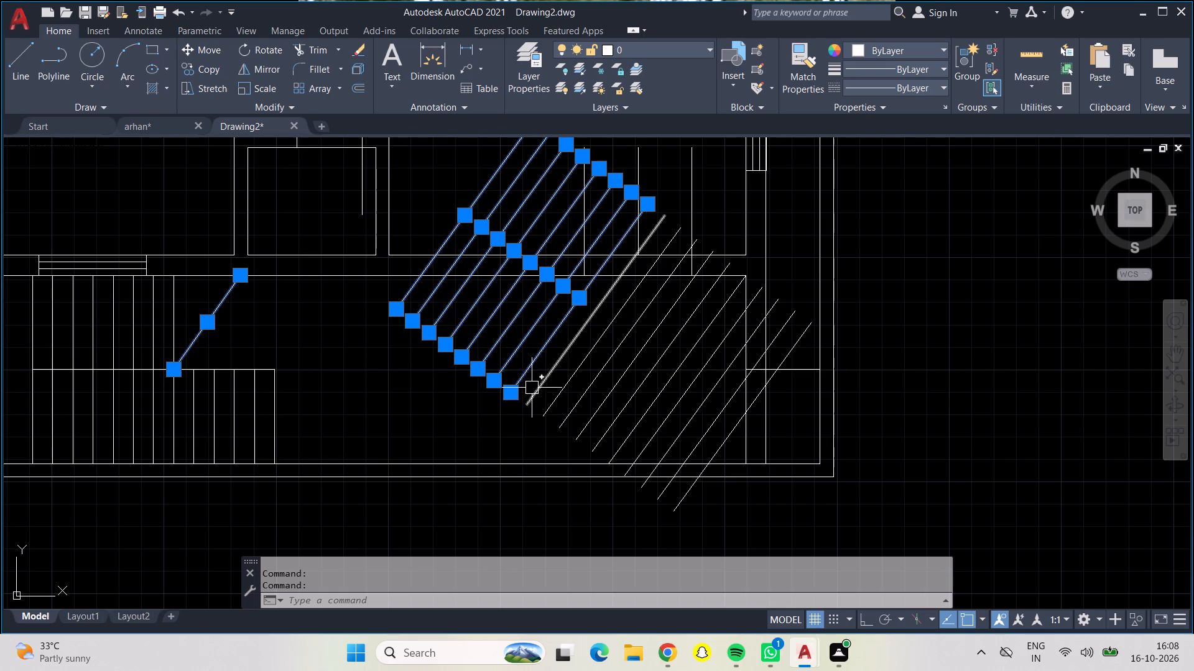
pyautogui.click(539, 389)
pyautogui.press('Delete')
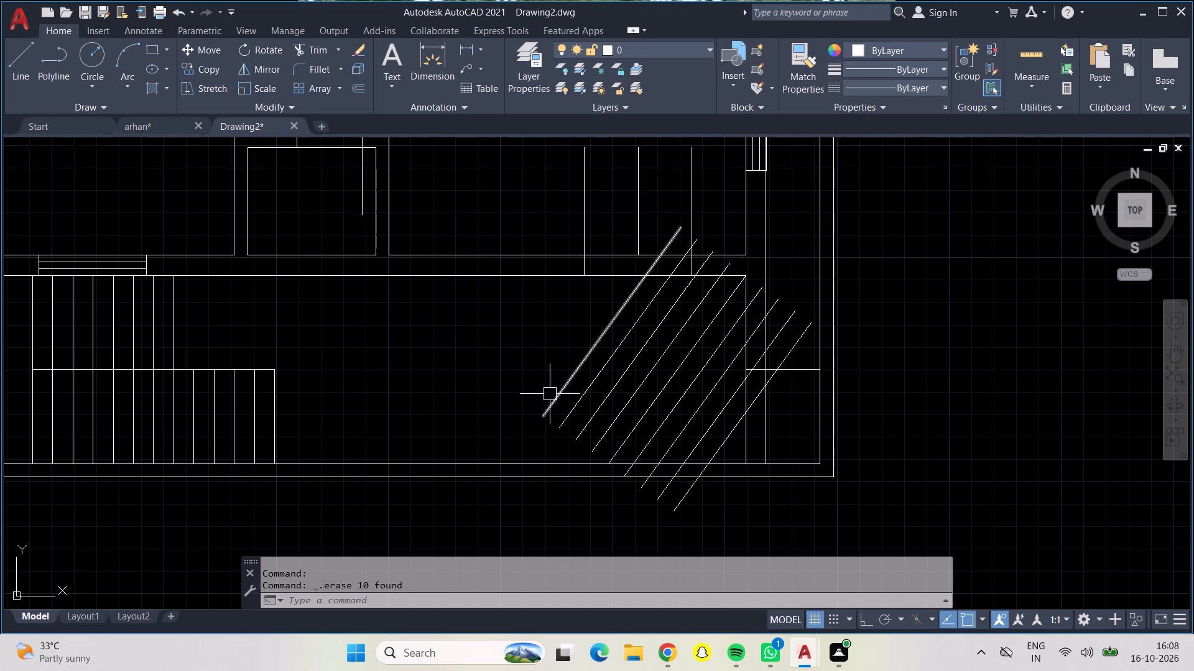
# Erase the remaining nine parallel diagonals at the southeast end of the south strip.
pyautogui.click(550, 394)
pyautogui.click(562, 409)
pyautogui.click(568, 419)
pyautogui.click(567, 421)
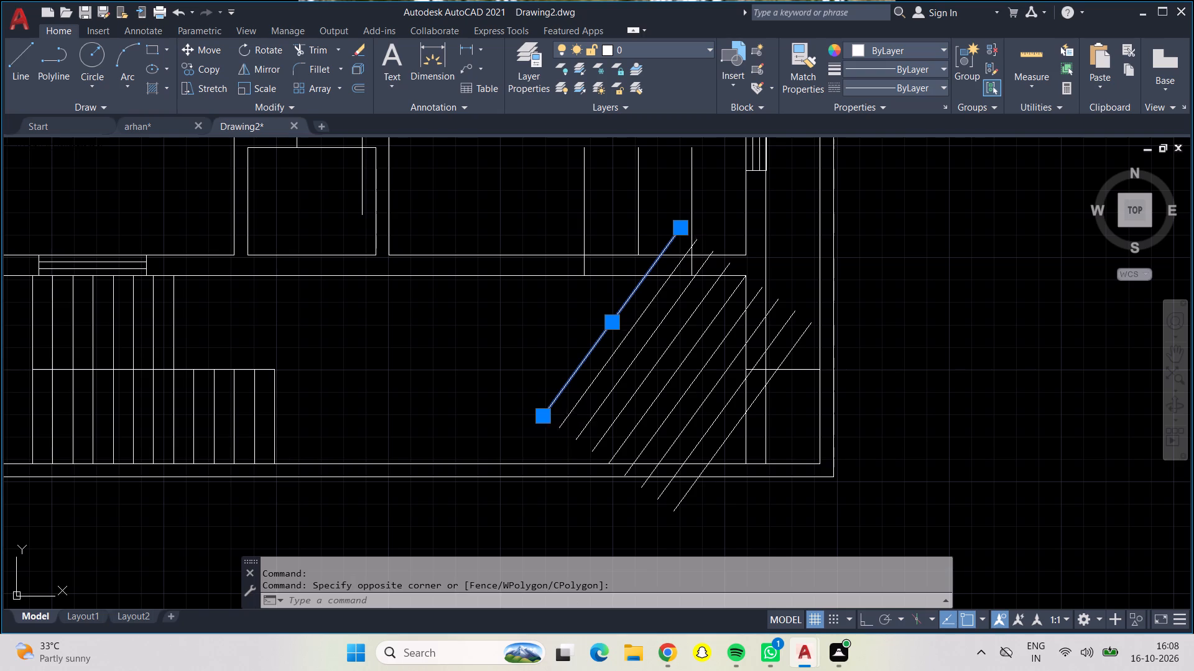
pyautogui.click(580, 427)
pyautogui.click(590, 446)
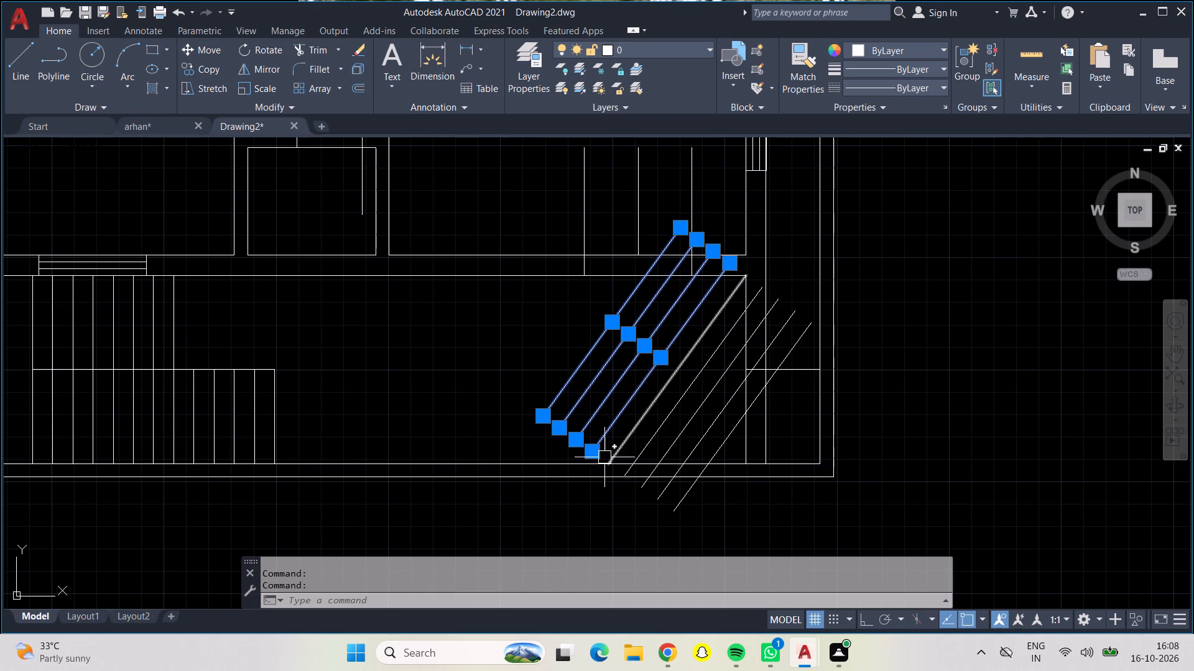
pyautogui.click(617, 450)
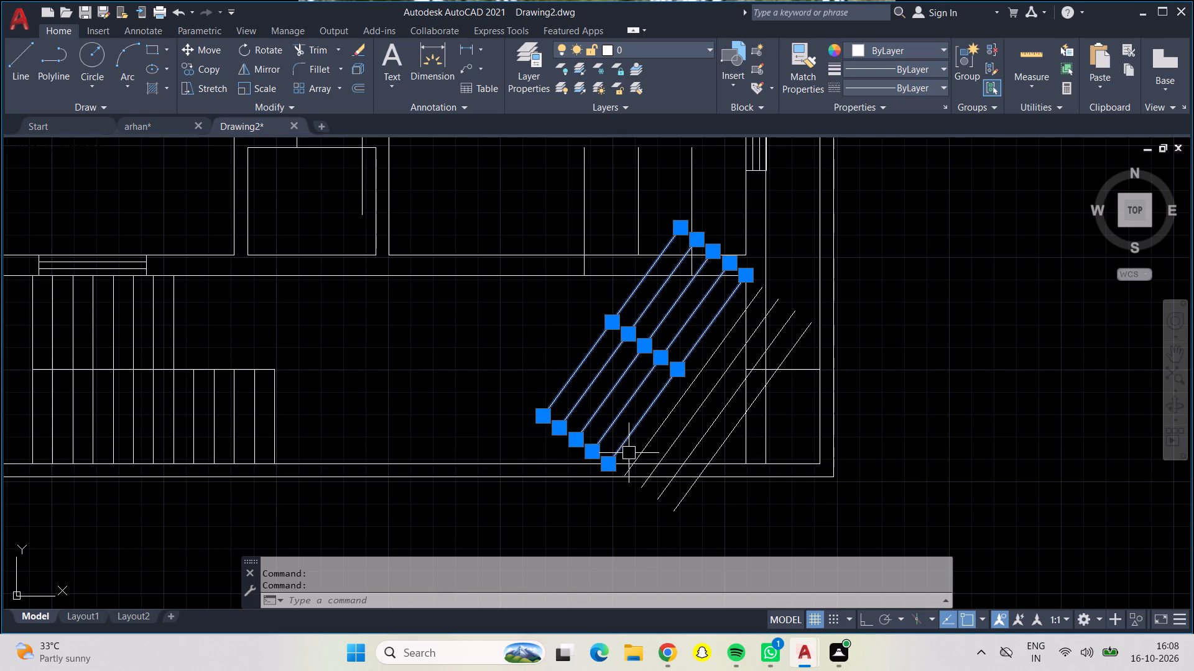
pyautogui.click(643, 446)
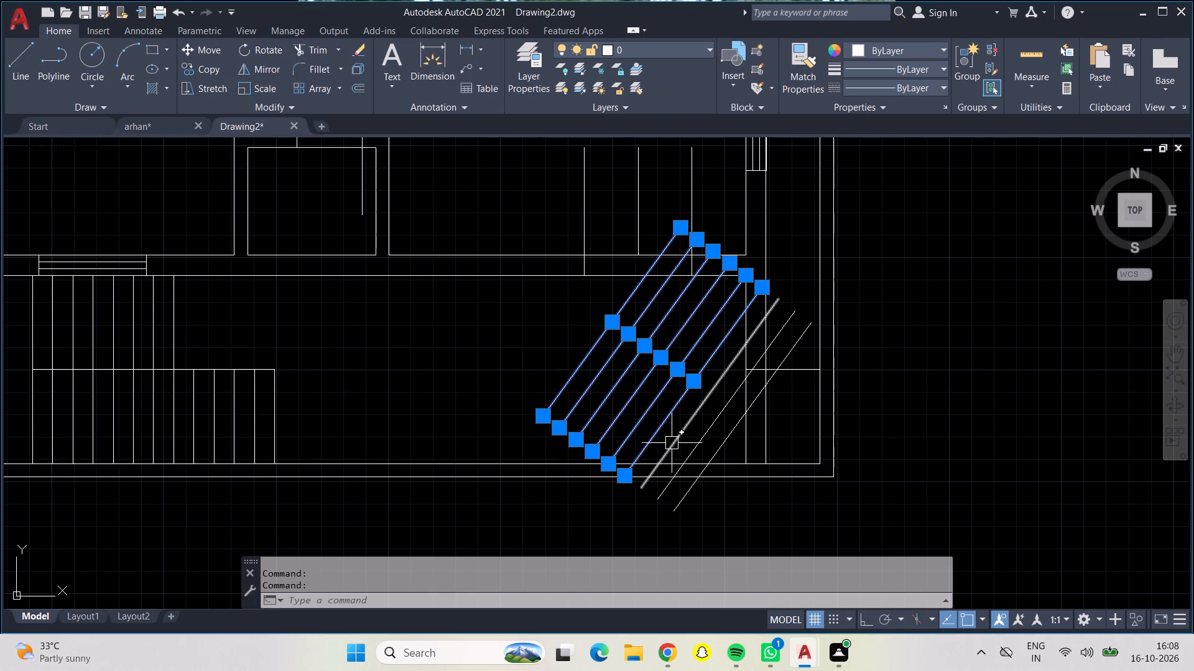
pyautogui.click(675, 442)
pyautogui.click(696, 449)
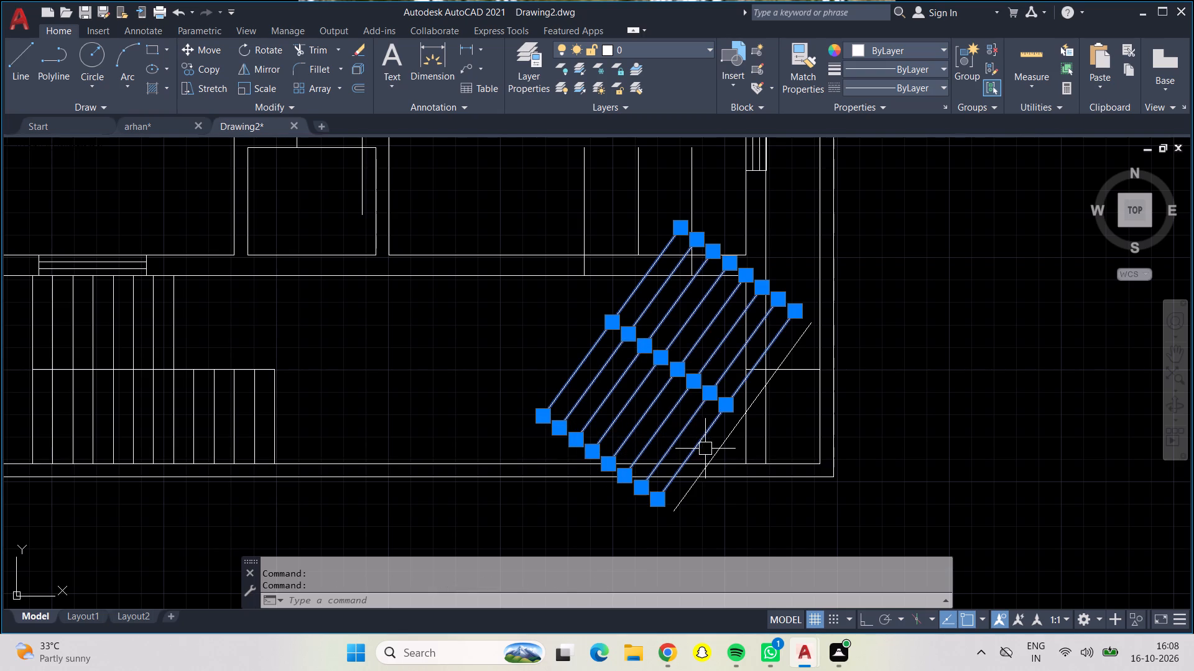
pyautogui.click(711, 449)
pyautogui.press('Delete')
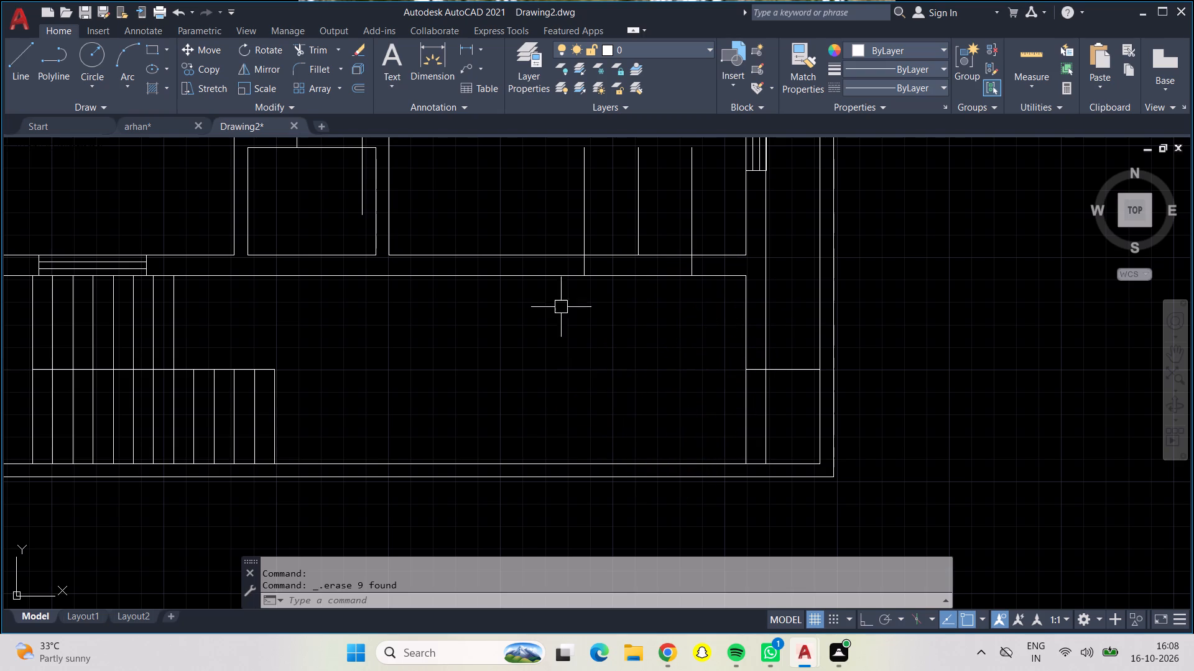
# Trim the door openings in the north walls of the southwest room and the small room adjoining it to the east.
pyautogui.scroll(-1, 546, 348)
pyautogui.moveTo(531, 355); pyautogui.dragTo(605, 387, button='middle')
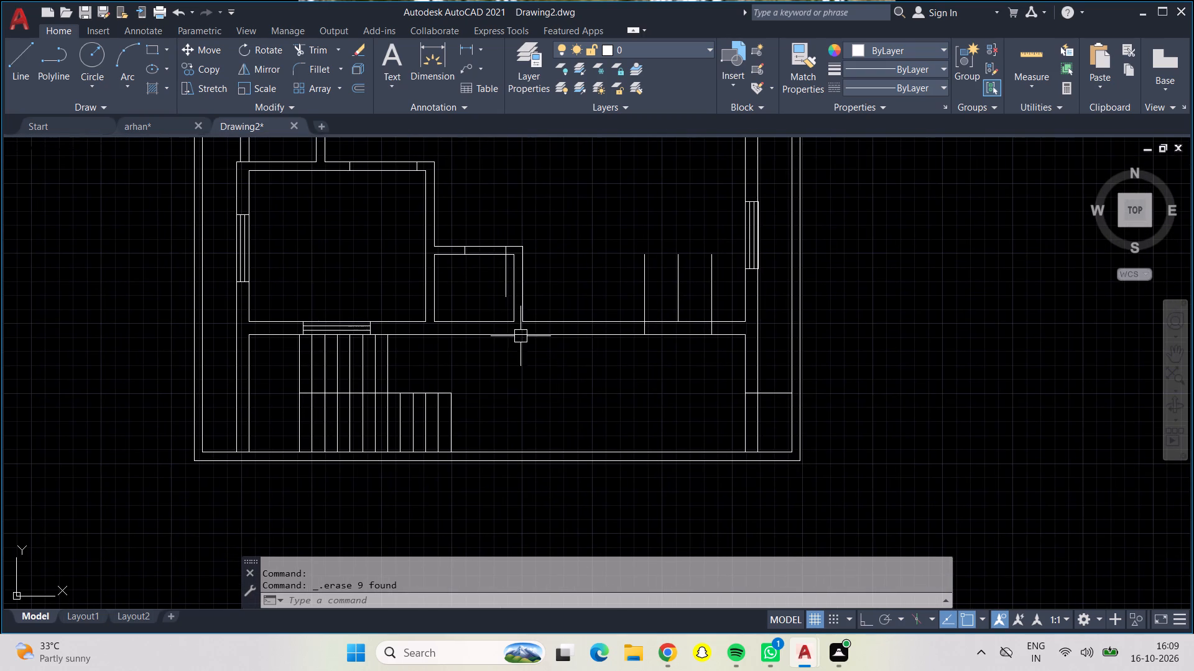
pyautogui.moveTo(478, 391); pyautogui.dragTo(493, 422, button='middle')
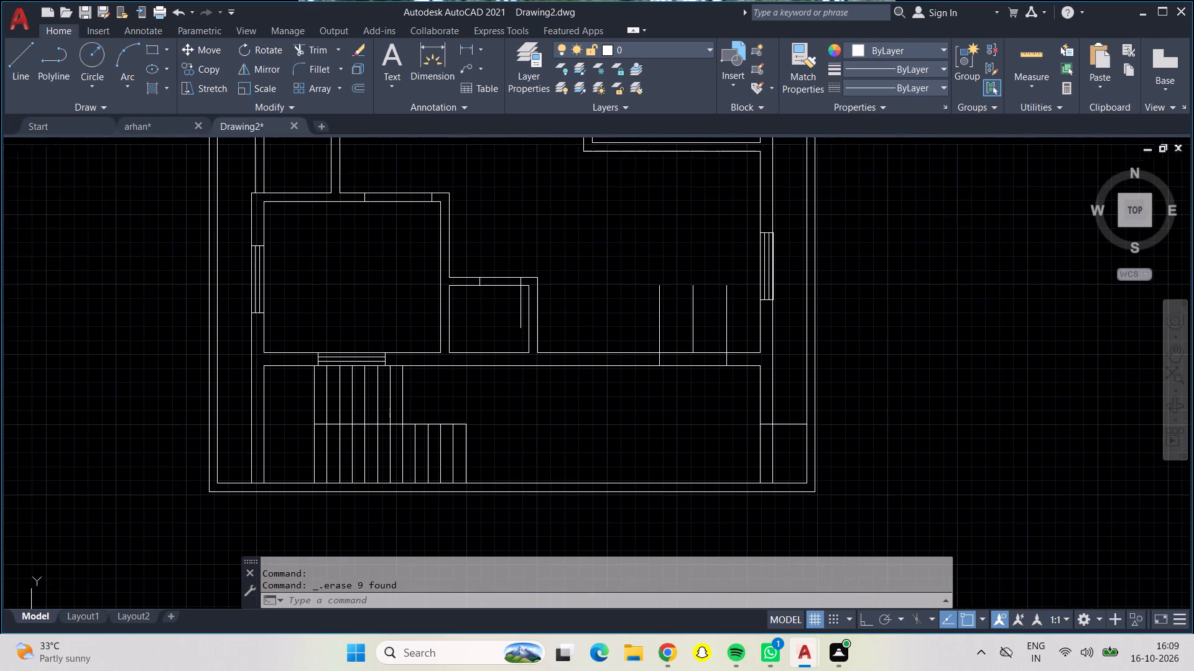
pyautogui.moveTo(493, 422); pyautogui.dragTo(495, 440, button='middle')
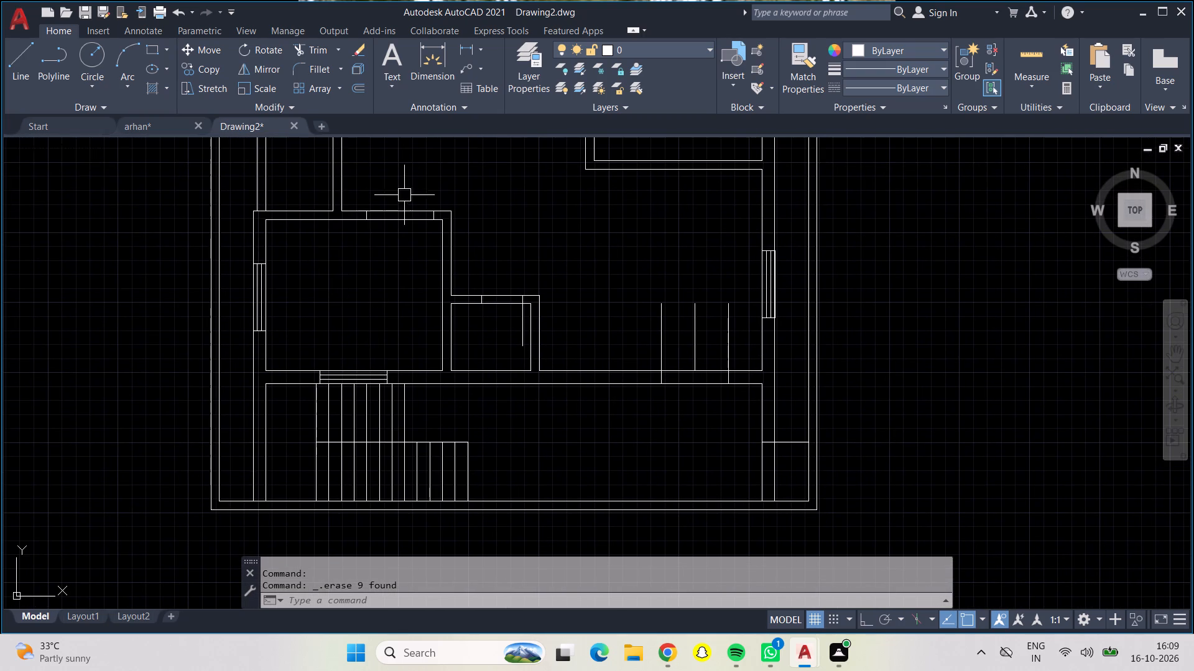
pyautogui.click(318, 53)
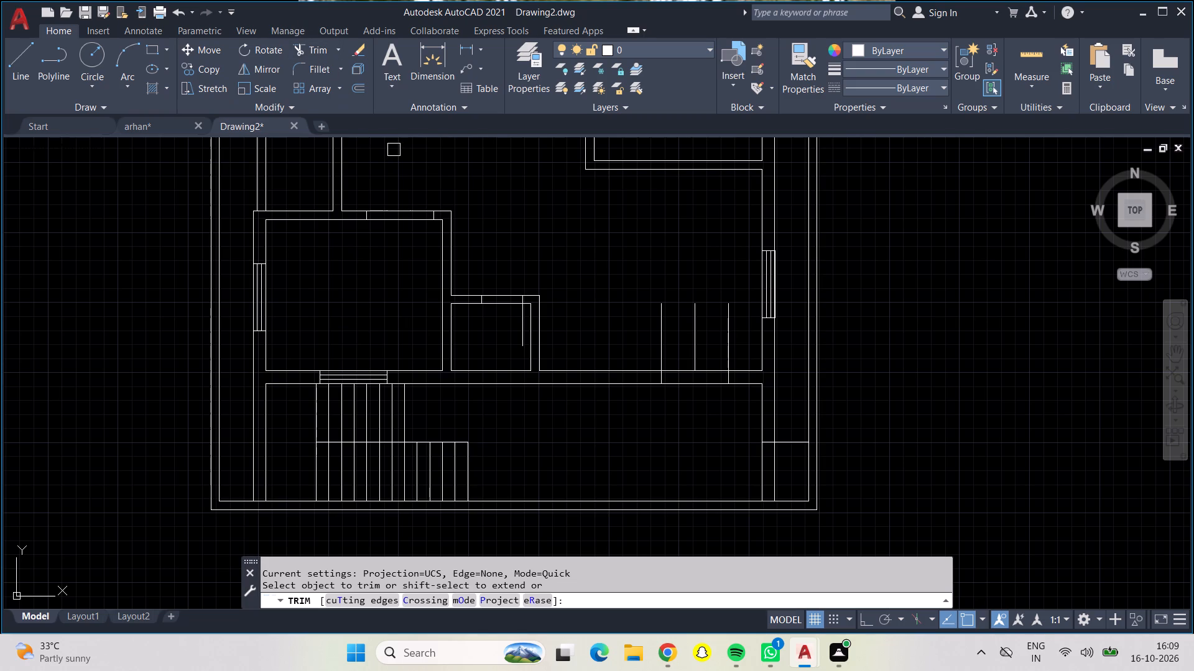
pyautogui.moveTo(392, 165); pyautogui.dragTo(409, 237)
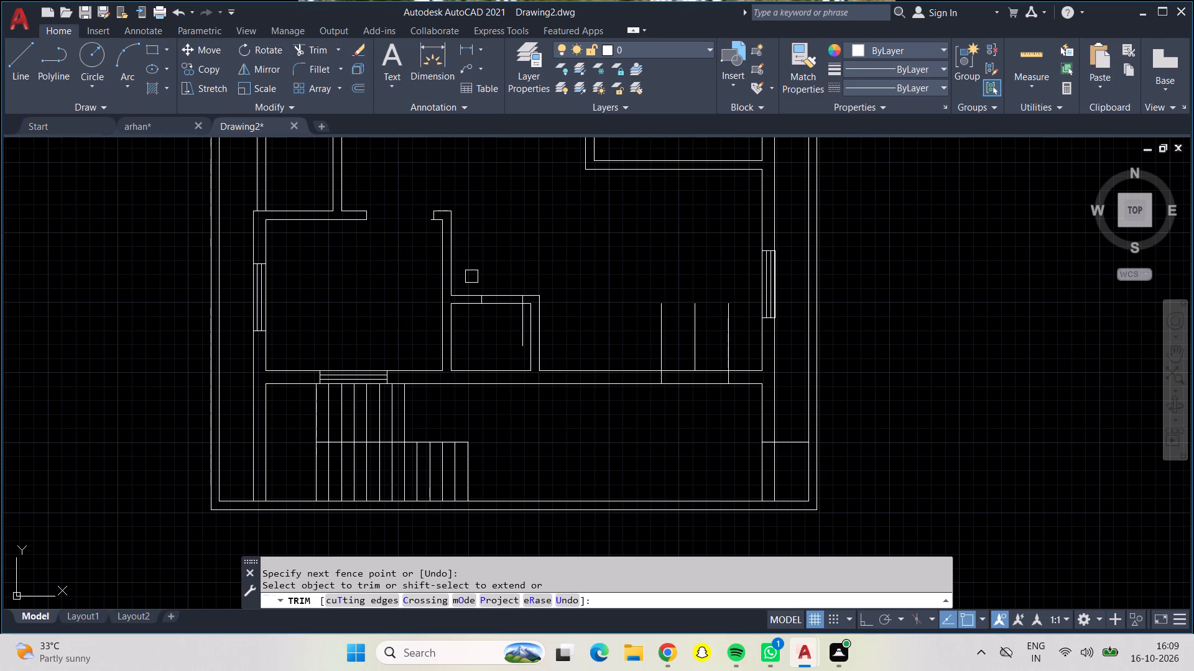
pyautogui.scroll(3, 425, 219)
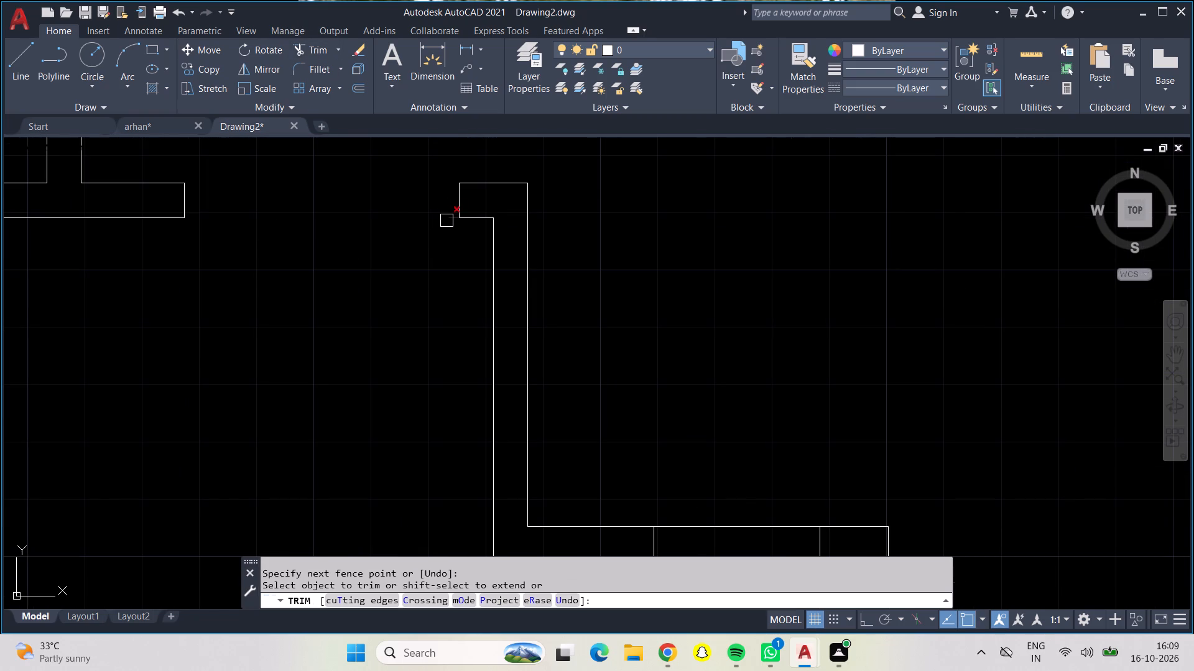
pyautogui.click(447, 221)
pyautogui.scroll(-1, 576, 341)
pyautogui.moveTo(576, 341); pyautogui.dragTo(471, 201, button='middle')
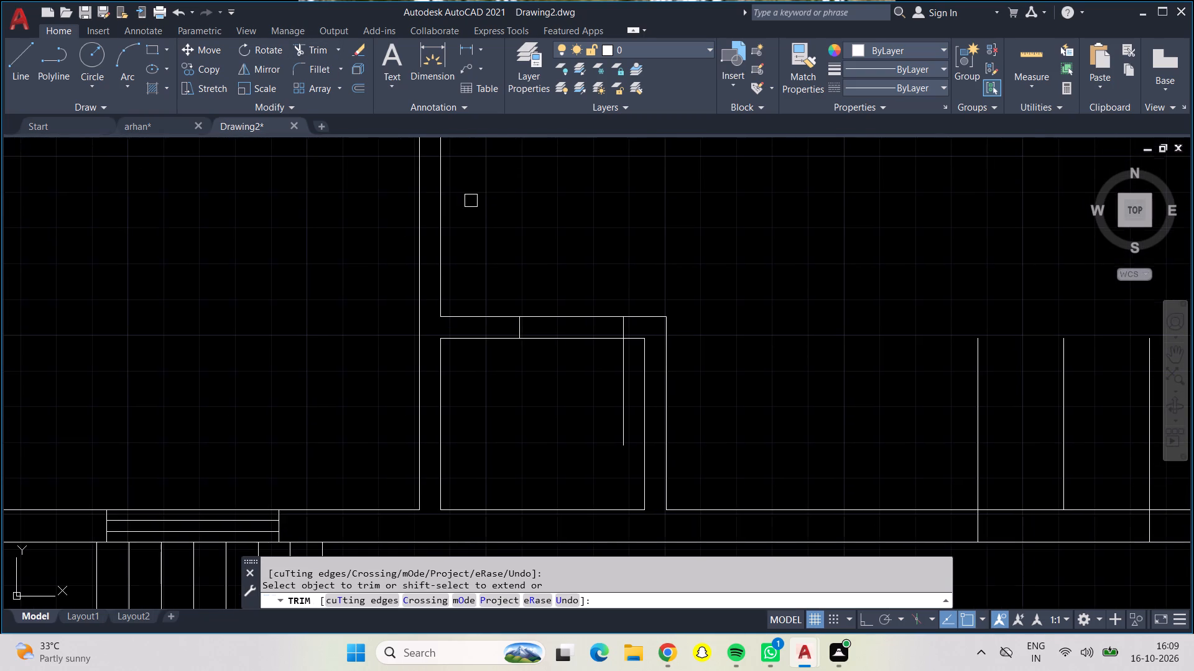
pyautogui.moveTo(550, 270); pyautogui.dragTo(568, 347)
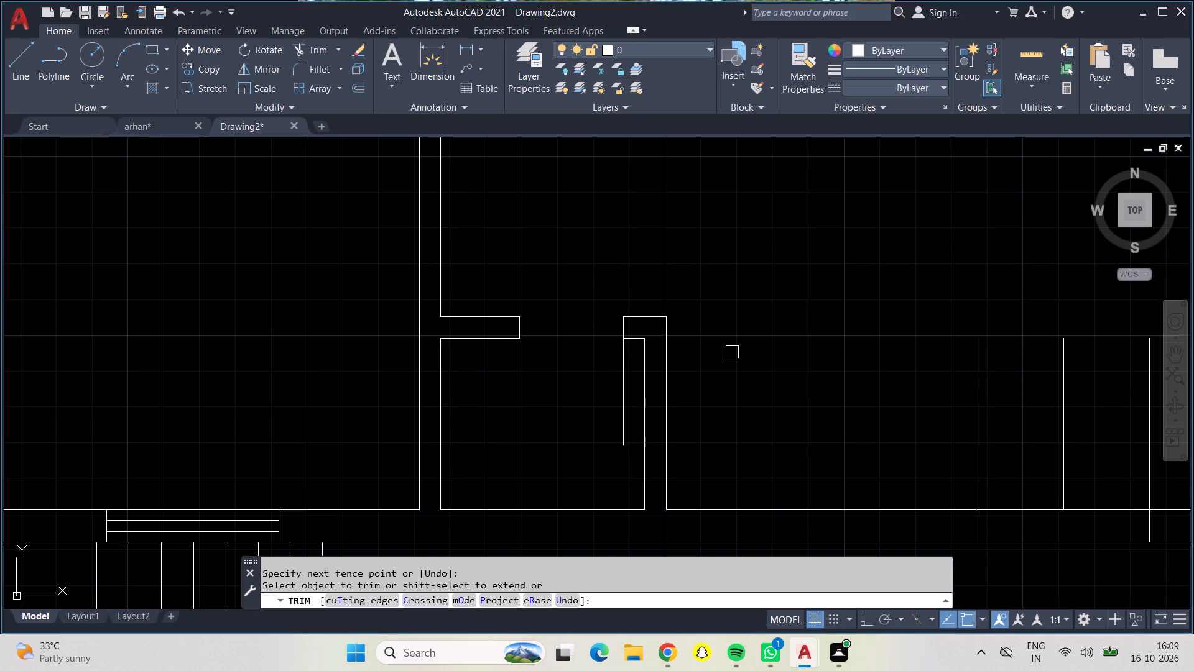
# Trim the door opening through the east wall of the small windowed room on the plan's west side.
pyautogui.scroll(-1, 718, 362)
pyautogui.moveTo(718, 362); pyautogui.dragTo(601, 393, button='middle')
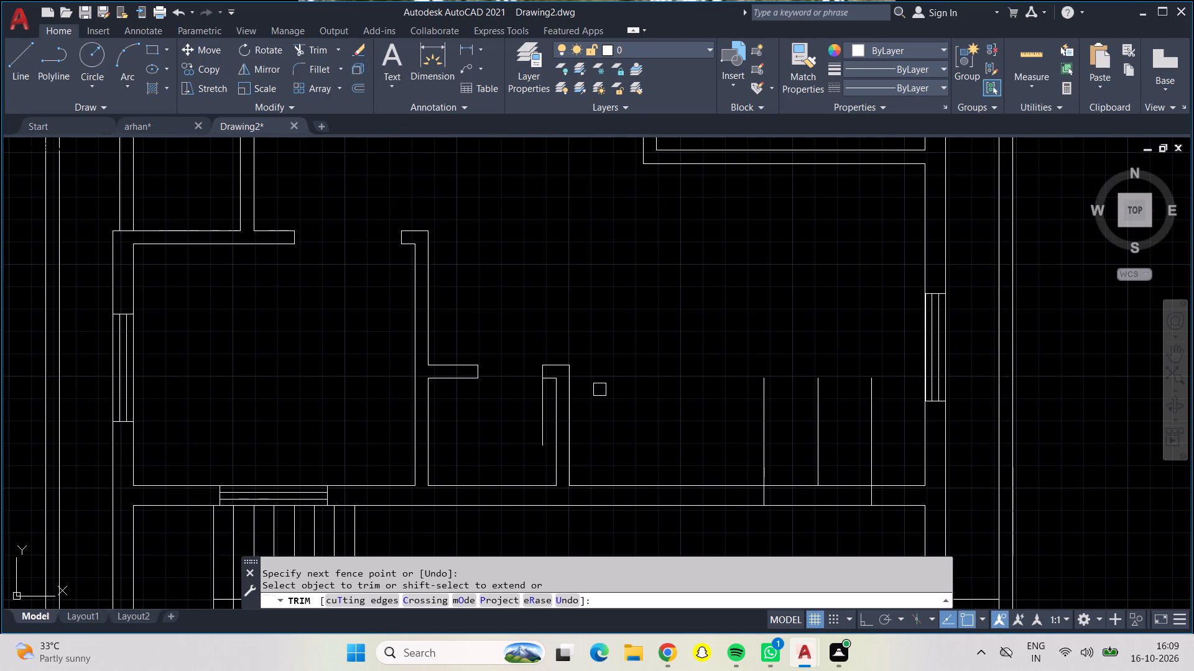
pyautogui.moveTo(585, 254); pyautogui.dragTo(570, 520, button='middle')
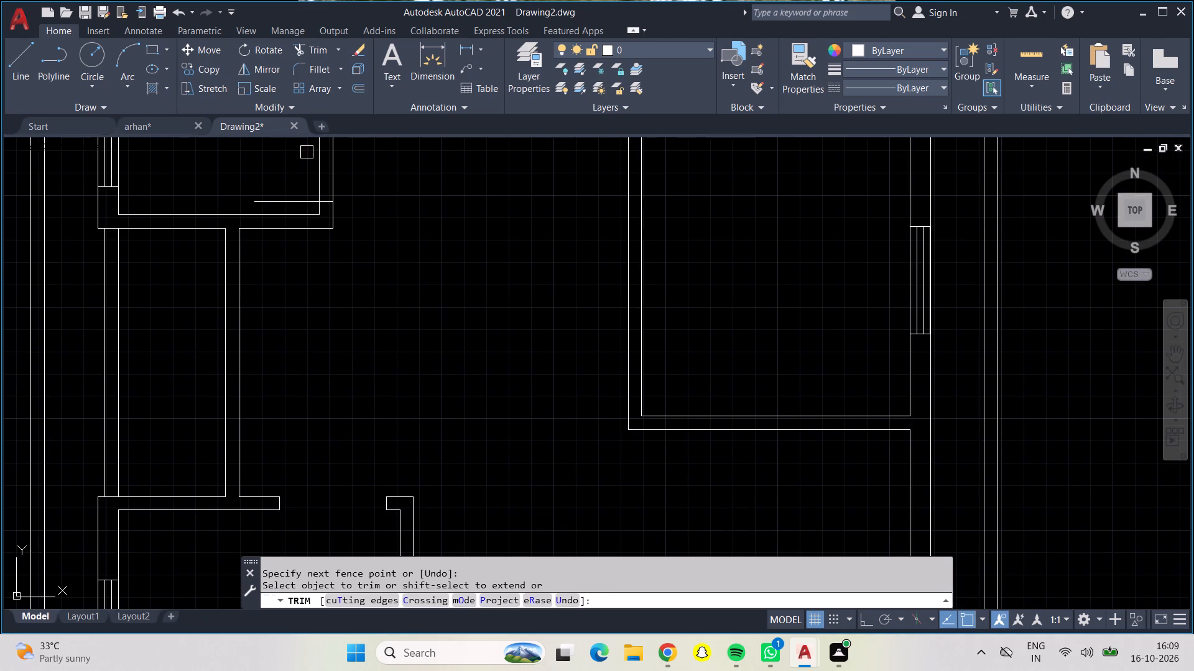
pyautogui.moveTo(307, 152); pyautogui.dragTo(382, 181)
pyautogui.scroll(-1, 384, 181)
pyautogui.moveTo(384, 181); pyautogui.dragTo(379, 417, button='middle')
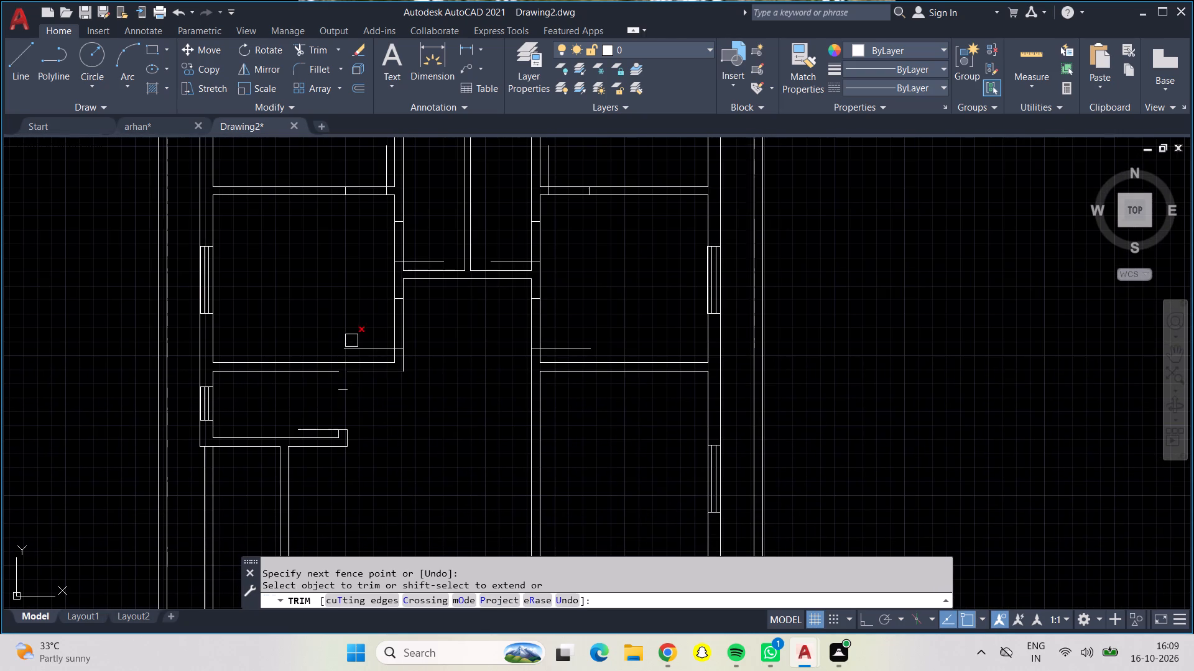
# Undo the last trim and recut the door opening through both lines of the small west room's east wall.
pyautogui.hotkey('ctrl', 'z')
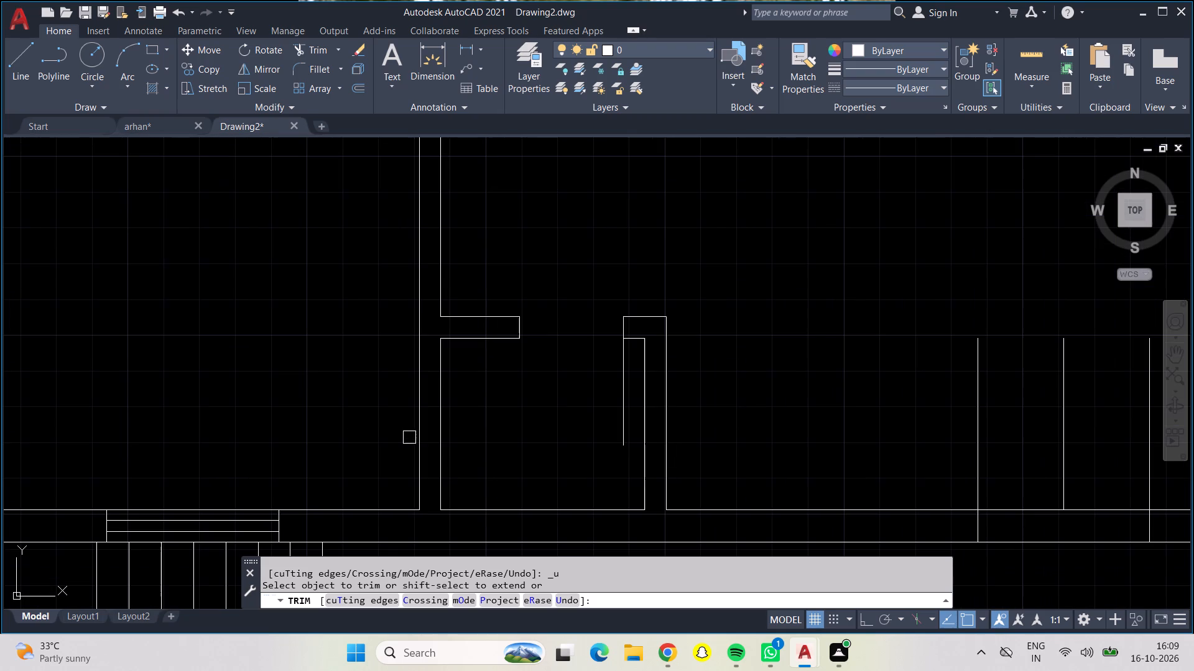
pyautogui.scroll(-1, 375, 406)
pyautogui.scroll(-1, 310, 353)
pyautogui.moveTo(310, 353); pyautogui.dragTo(361, 568, button='middle')
pyautogui.click(374, 278)
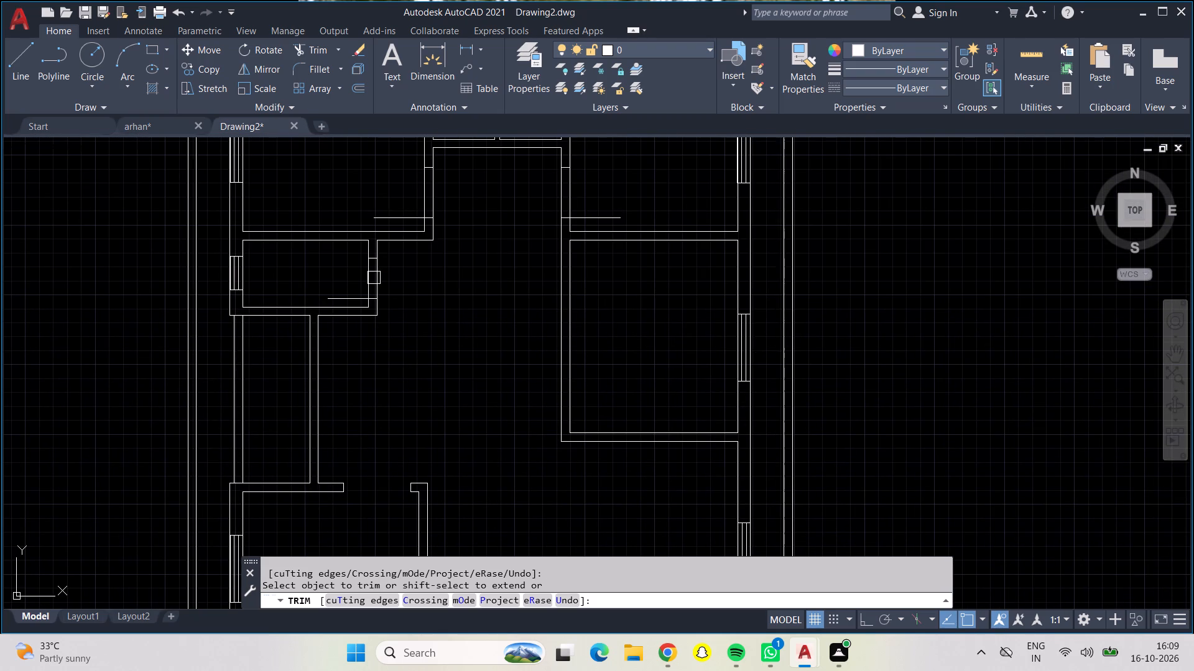
pyautogui.click(368, 276)
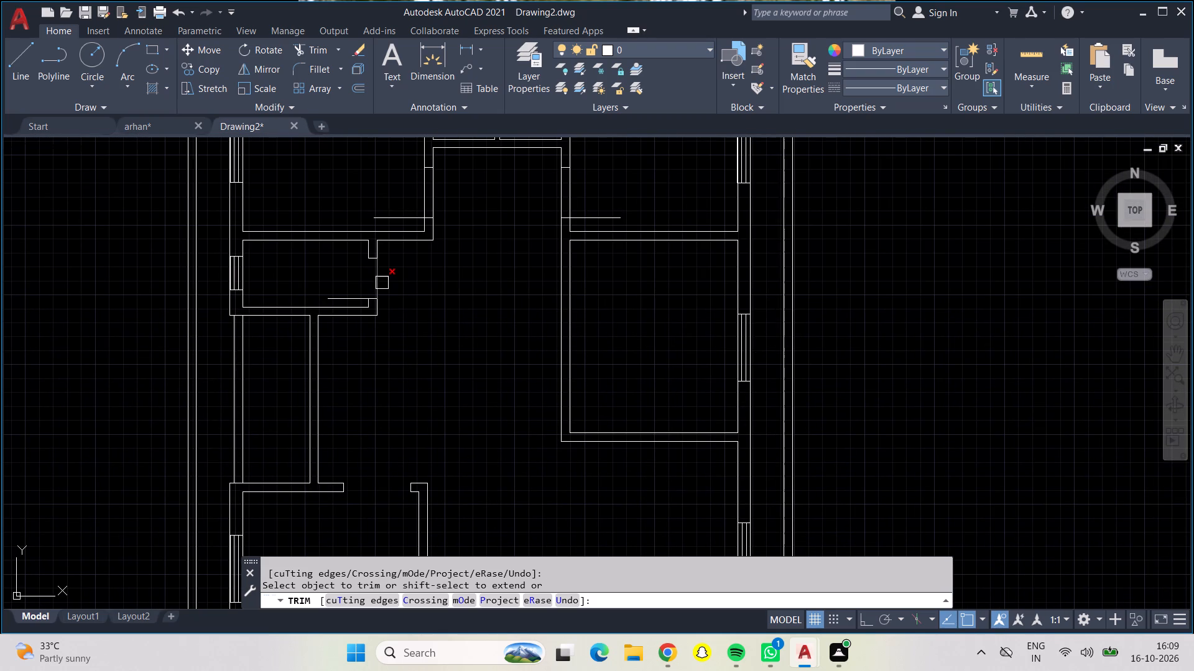
pyautogui.click(381, 283)
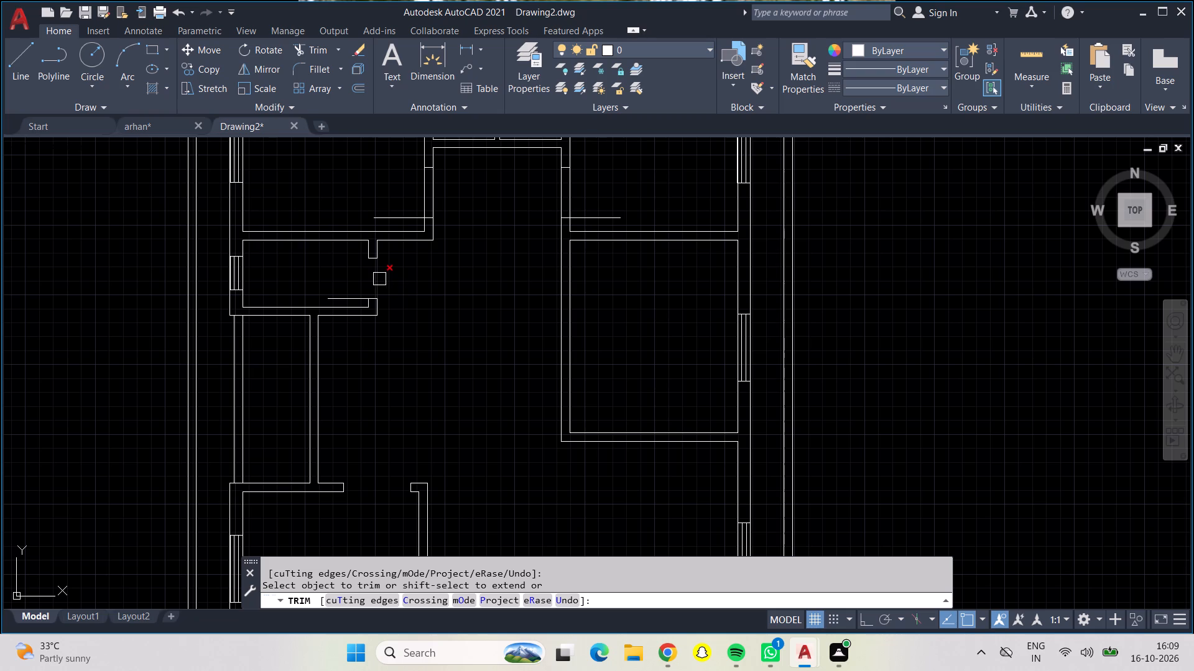
pyautogui.click(379, 279)
# Trim the two facing door openings between the central hall and the large west and east rooms.
pyautogui.scroll(1, 379, 279)
pyautogui.moveTo(379, 281); pyautogui.dragTo(392, 377, button='middle')
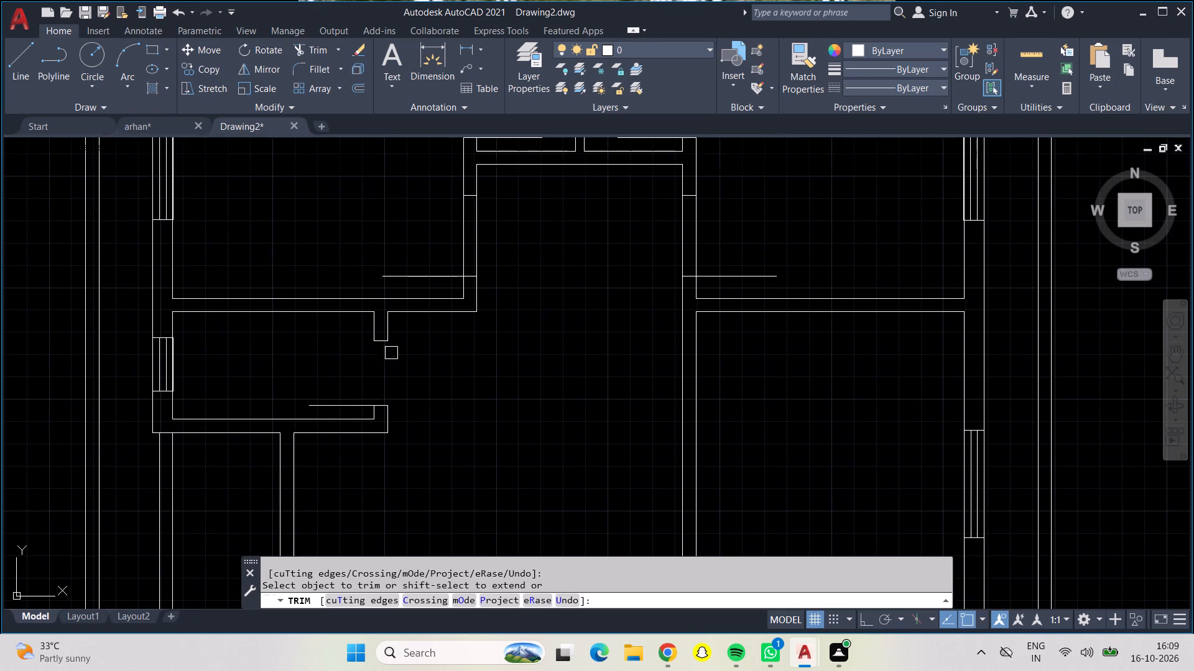
pyautogui.moveTo(422, 244); pyautogui.dragTo(627, 239)
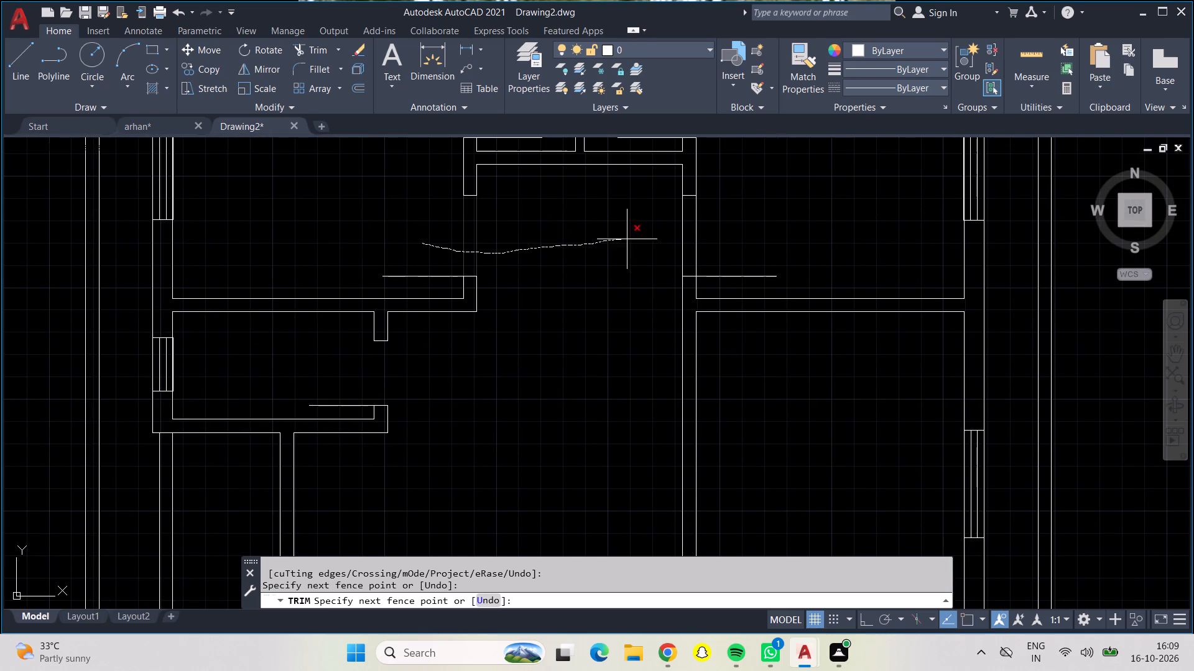
pyautogui.moveTo(627, 239); pyautogui.dragTo(720, 242)
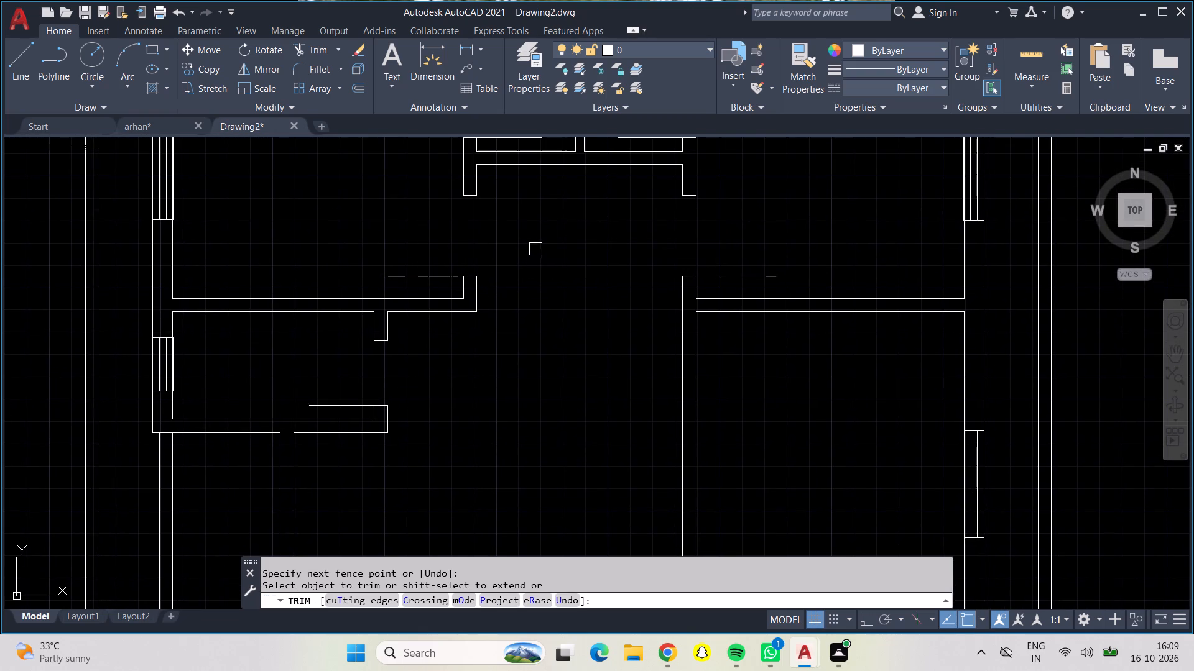
# Trim the door openings through the outer side walls of the two narrow central rooms, near their south ends.
pyautogui.moveTo(535, 247); pyautogui.dragTo(537, 472, button='middle')
pyautogui.moveTo(452, 322); pyautogui.dragTo(458, 321)
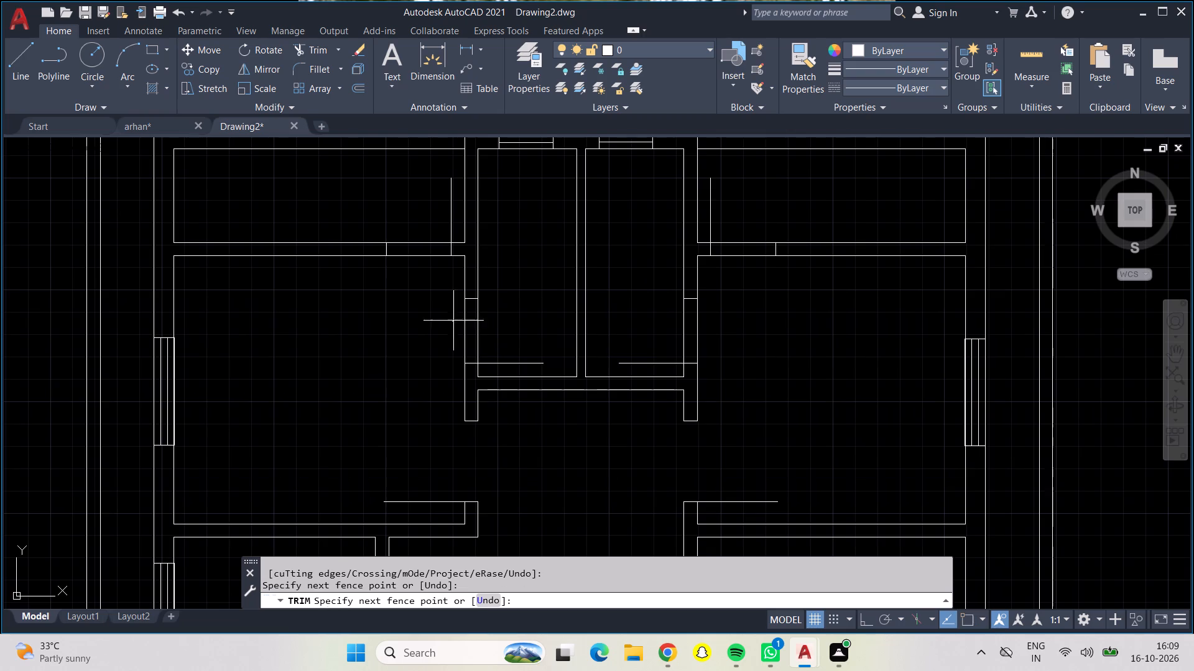
pyautogui.moveTo(458, 321); pyautogui.dragTo(490, 325)
pyautogui.moveTo(656, 337); pyautogui.dragTo(707, 340)
# Trim the door openings in the north walls of the large east and west rooms.
pyautogui.moveTo(739, 222); pyautogui.dragTo(733, 252)
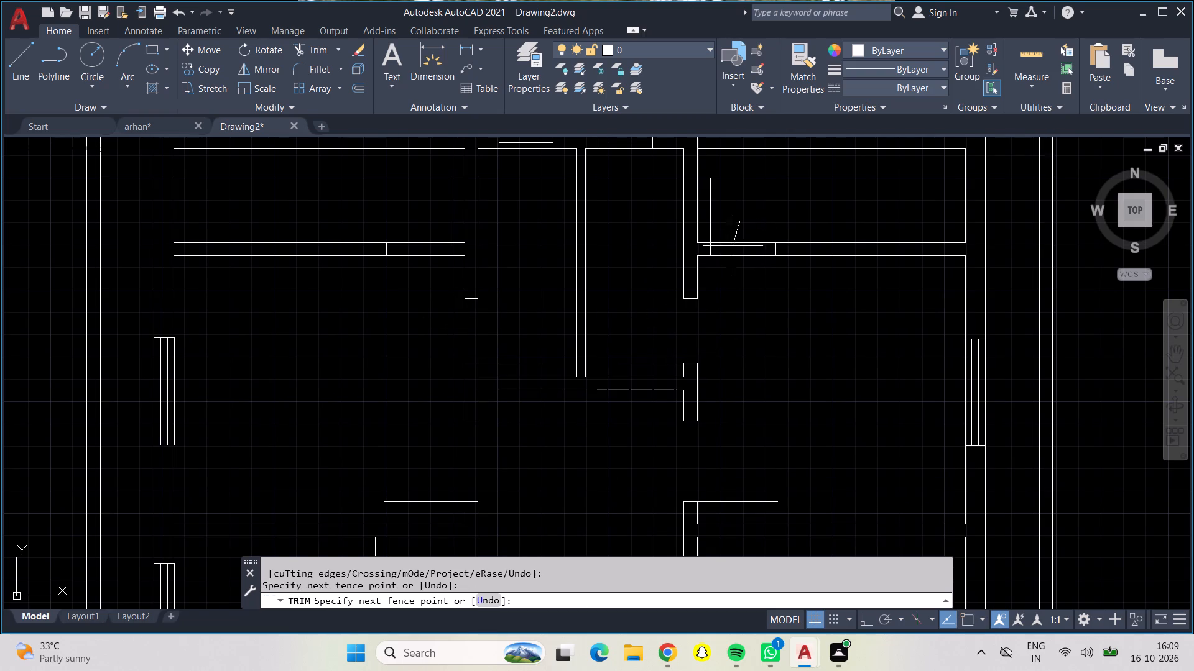
pyautogui.moveTo(733, 252); pyautogui.dragTo(730, 307)
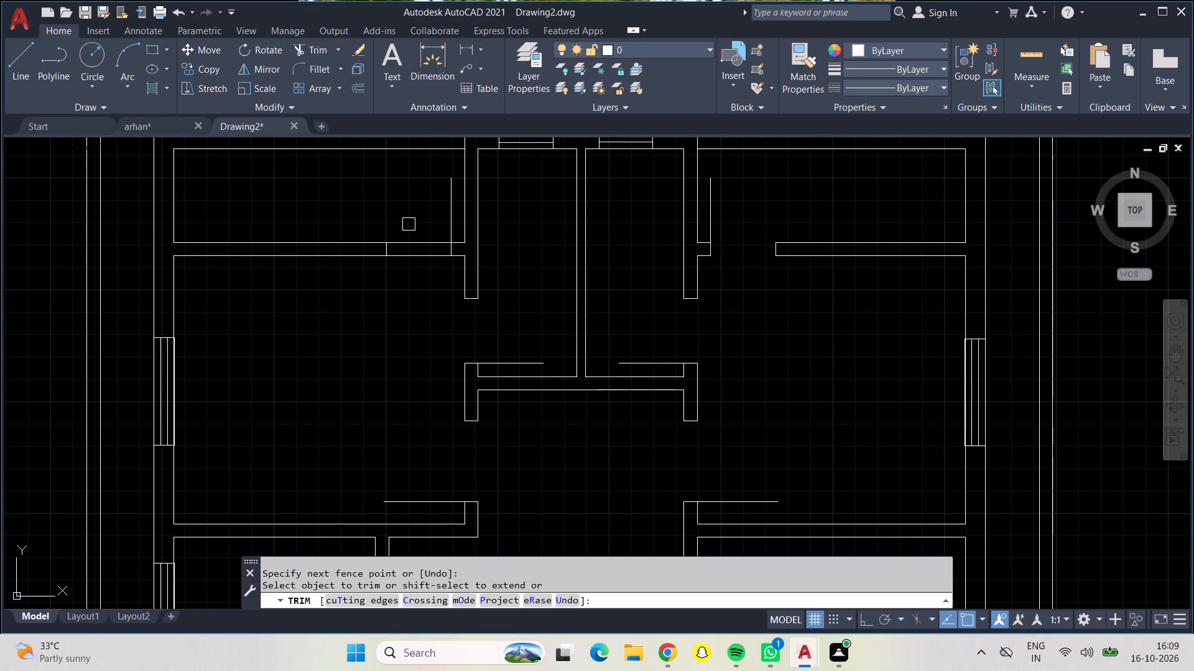
pyautogui.moveTo(410, 225); pyautogui.dragTo(412, 279)
# Look over the southern part of the plan, from the central rooms down to the staircase, and end trimming.
pyautogui.scroll(-1, 415, 331)
pyautogui.moveTo(415, 331); pyautogui.dragTo(410, 273, button='middle')
pyautogui.moveTo(489, 370); pyautogui.dragTo(470, 294, button='middle')
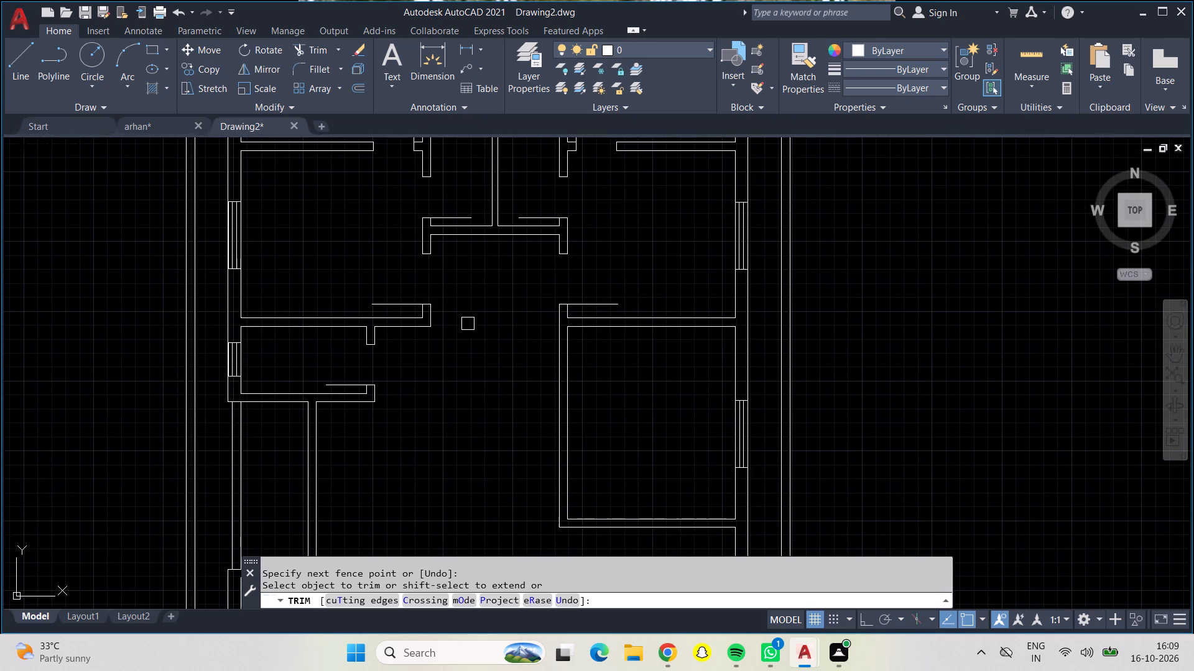
pyautogui.scroll(-1, 479, 393)
pyautogui.moveTo(479, 393); pyautogui.dragTo(473, 338, button='middle')
pyautogui.moveTo(480, 413); pyautogui.dragTo(465, 278, button='middle')
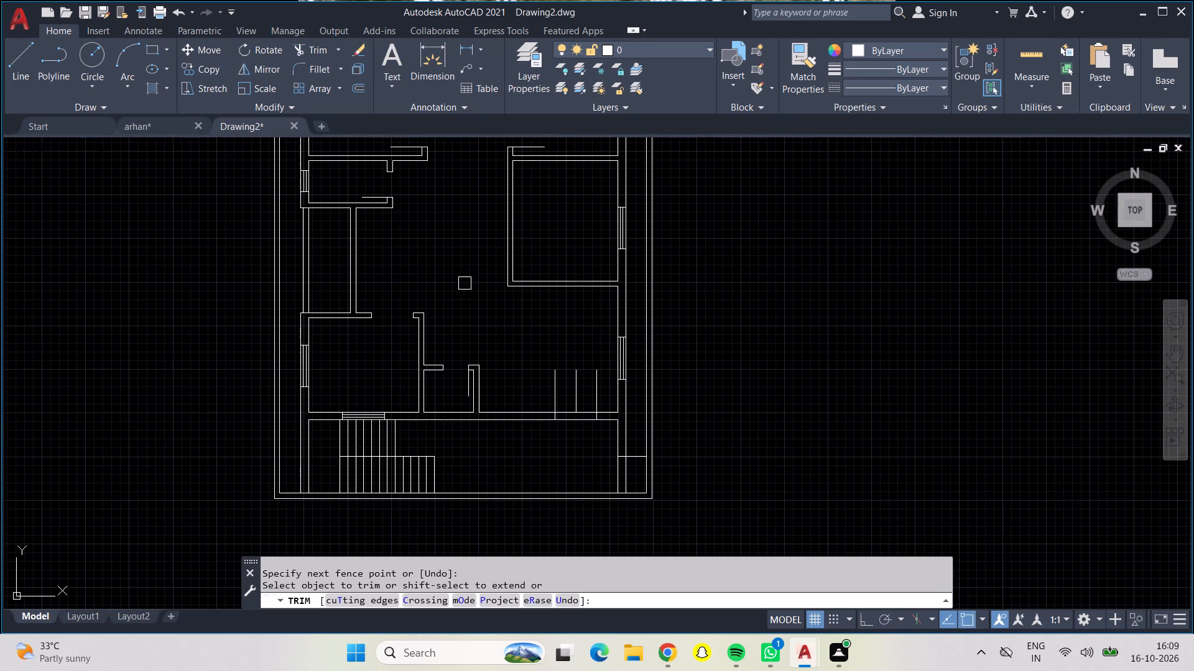
pyautogui.middleClick(446, 437)
pyautogui.moveTo(518, 355); pyautogui.dragTo(531, 433, button='middle')
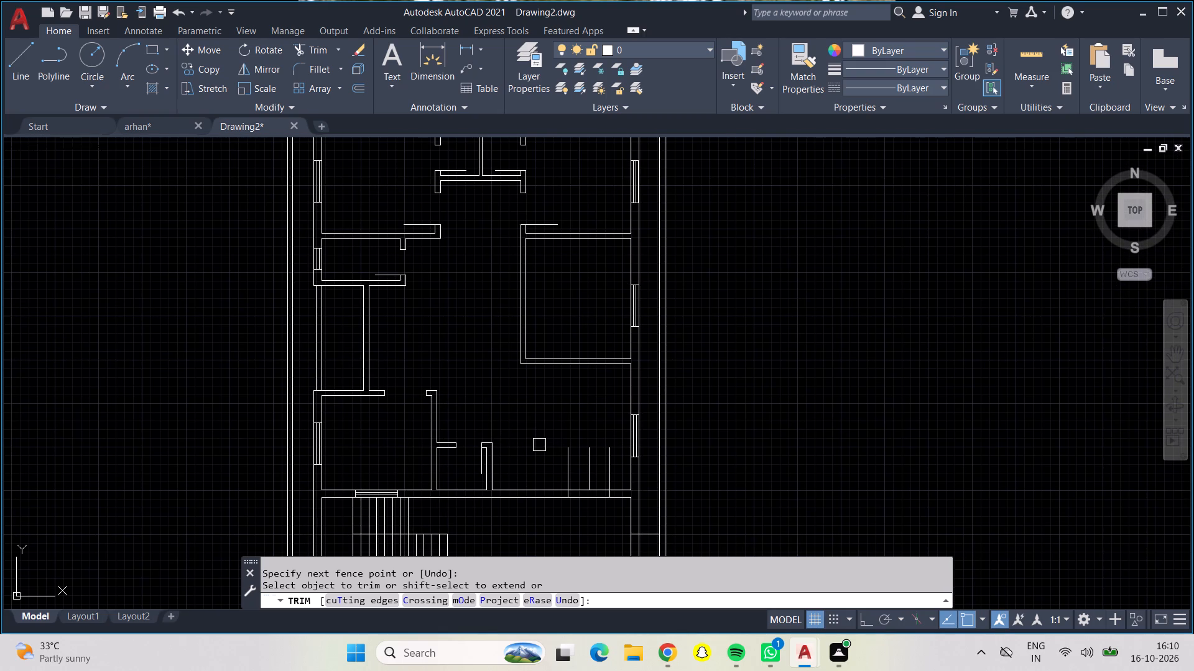
pyautogui.press('Escape')
# Draw a 3' door opening outline across the southeast room's west wall with Line, starting 6" south of its northwest inner corner.
pyautogui.click(21, 51)
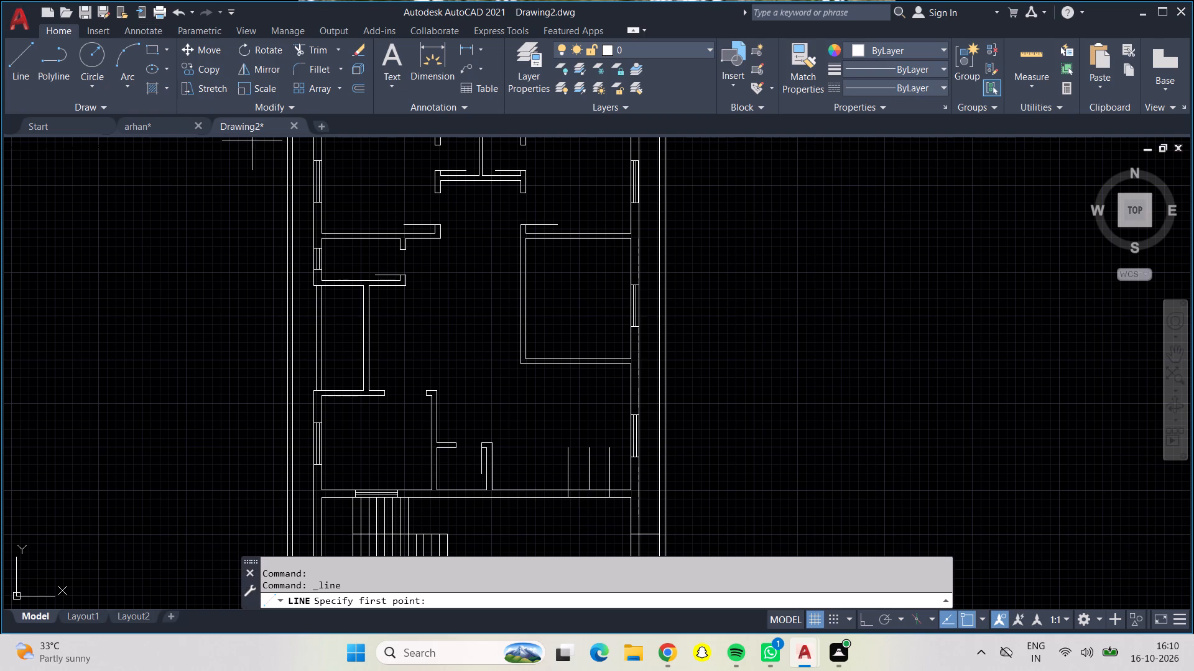
pyautogui.scroll(2, 528, 241)
pyautogui.scroll(-1, 528, 241)
pyautogui.scroll(1, 528, 241)
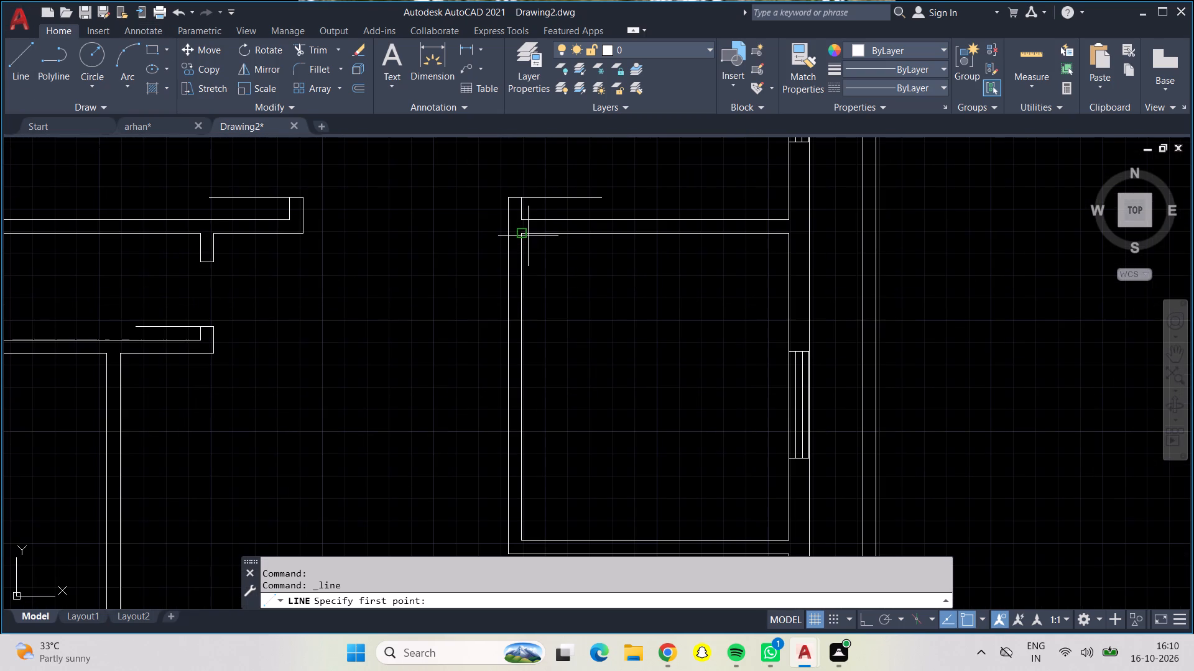
pyautogui.click(520, 235)
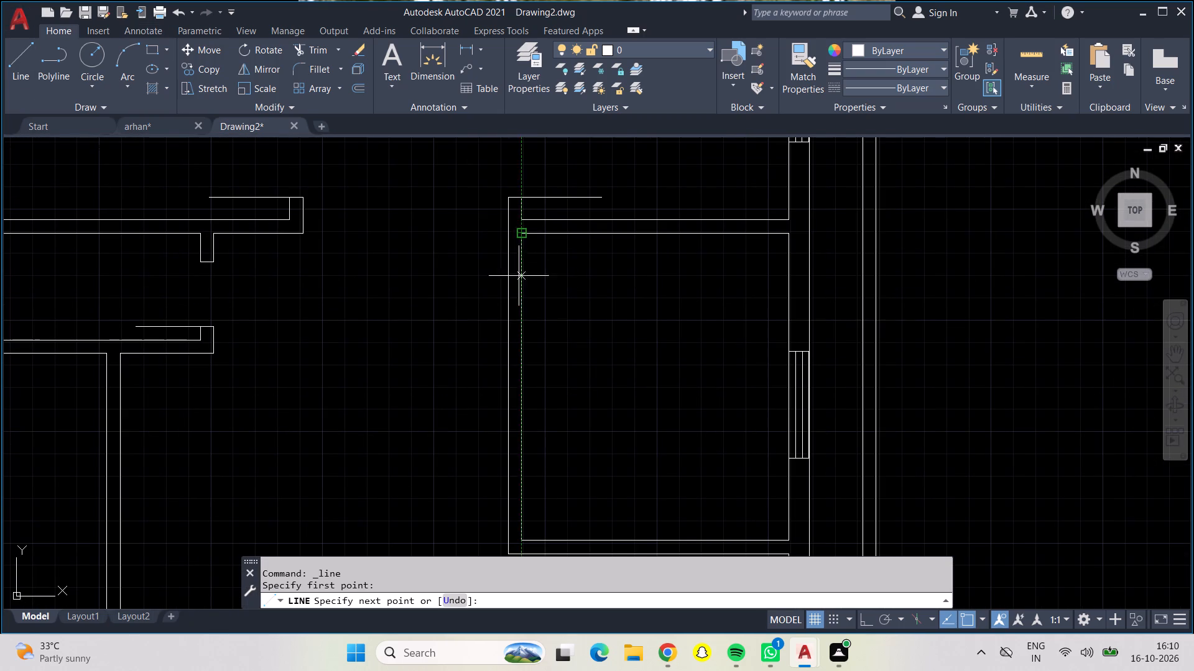
pyautogui.write('6"')
pyautogui.press('Return')
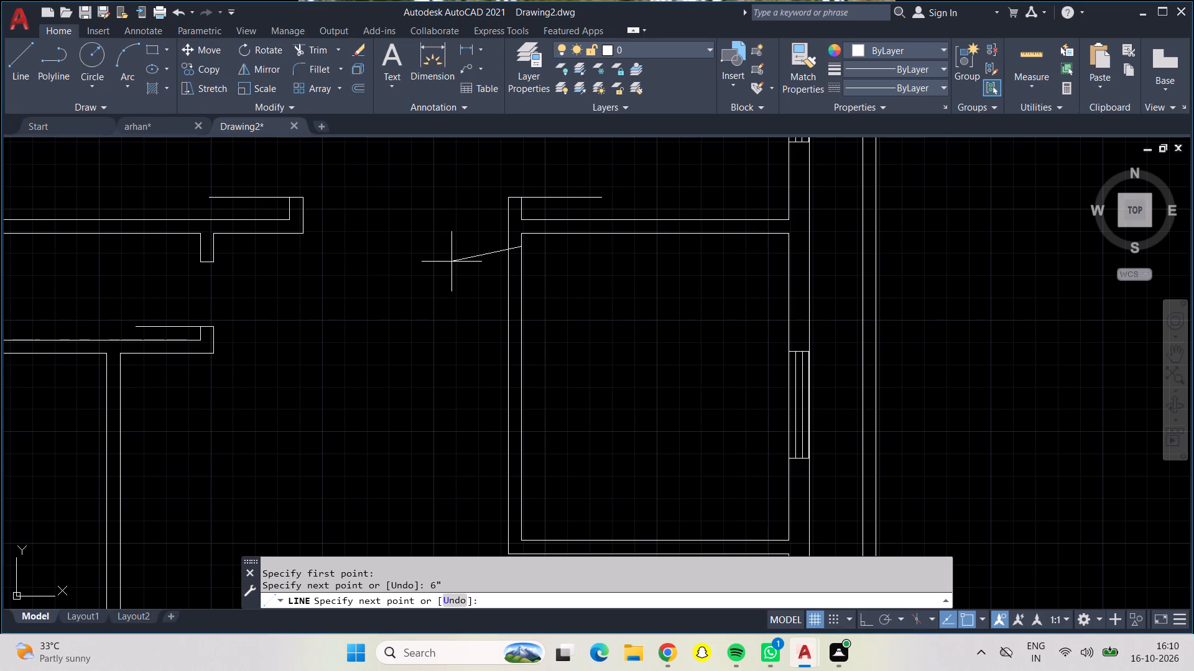
pyautogui.press('F6')
pyautogui.press('F6')
pyautogui.press('F8')
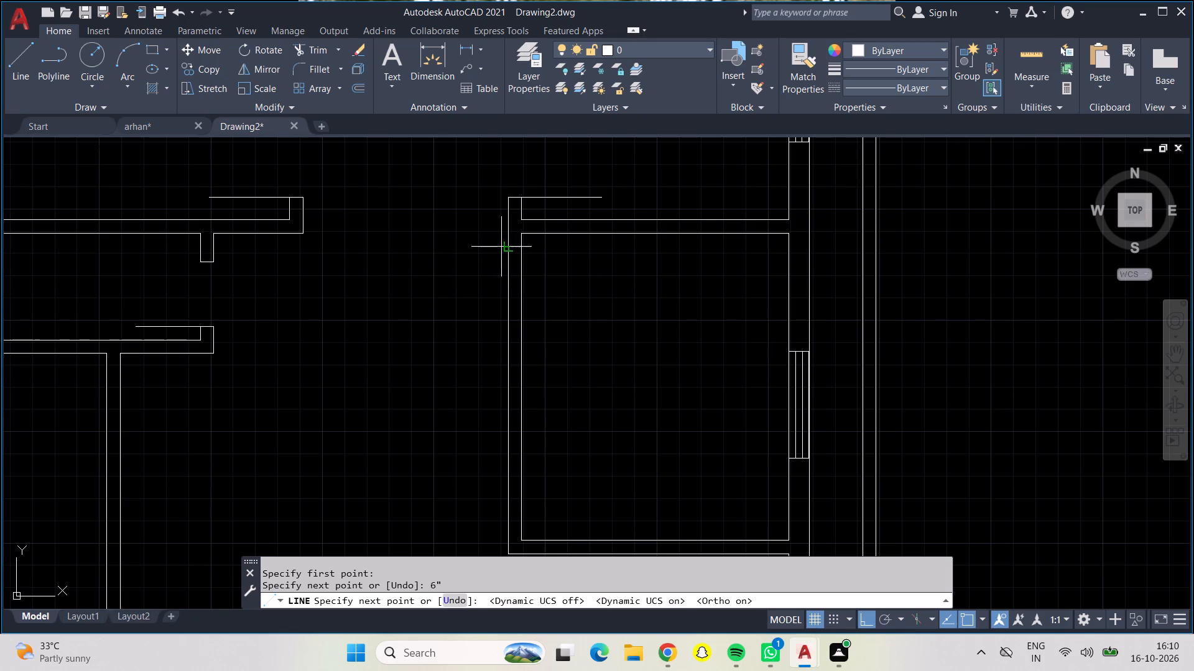
pyautogui.click(506, 249)
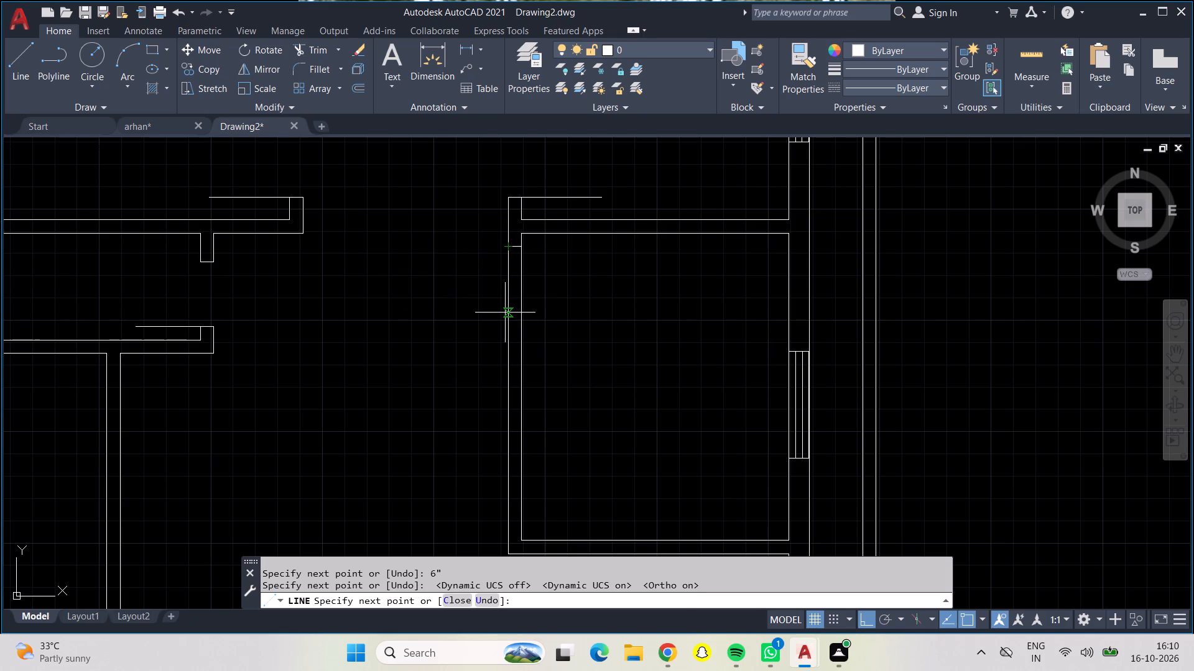
pyautogui.write("3'")
pyautogui.press('Return')
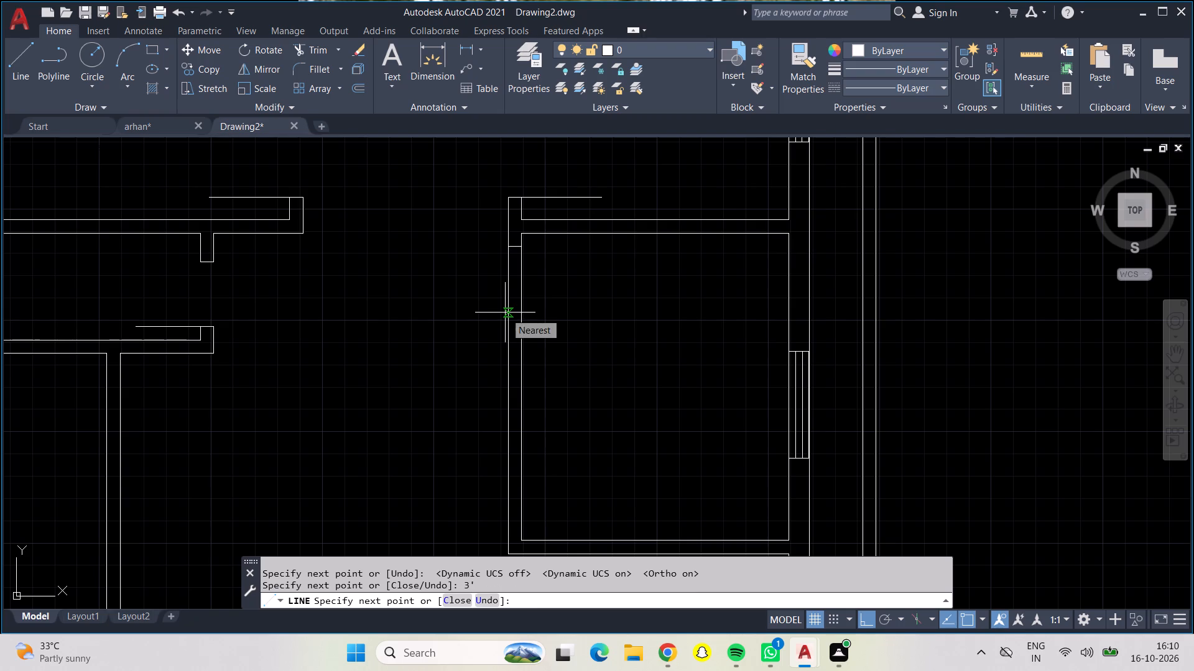
pyautogui.click(519, 327)
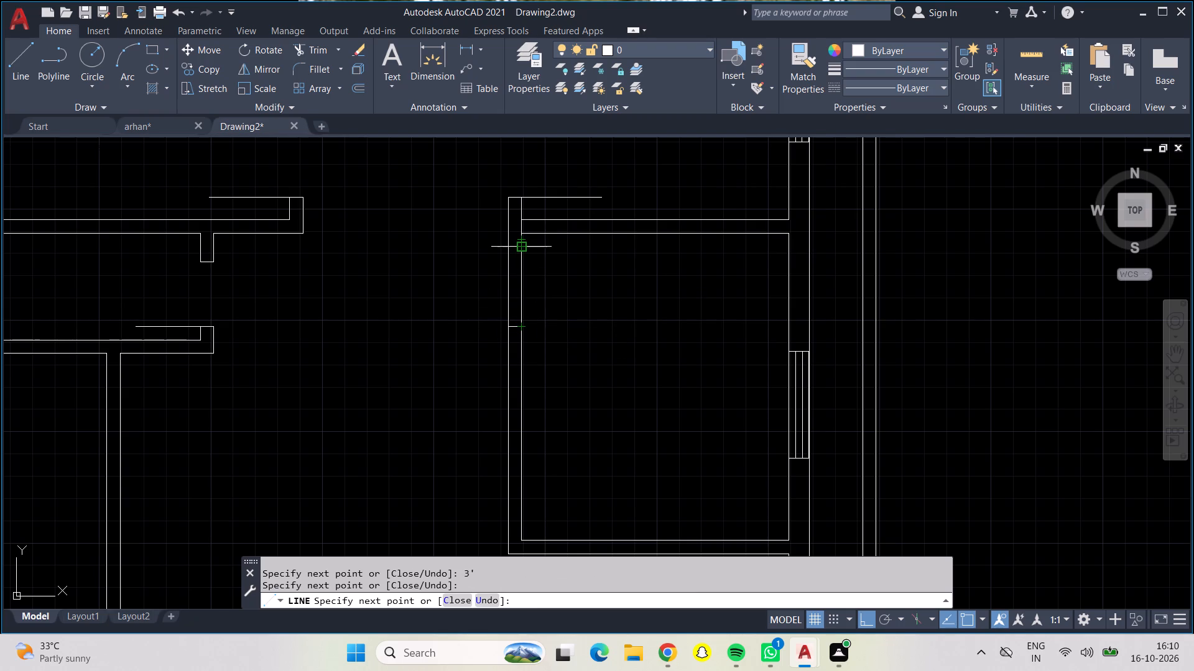
# Continue the line back to the opening's north jamb and draw a 3' door leaf eastward into the room.
pyautogui.click(522, 250)
pyautogui.write("3'")
pyautogui.press('Return')
pyautogui.press('Return')
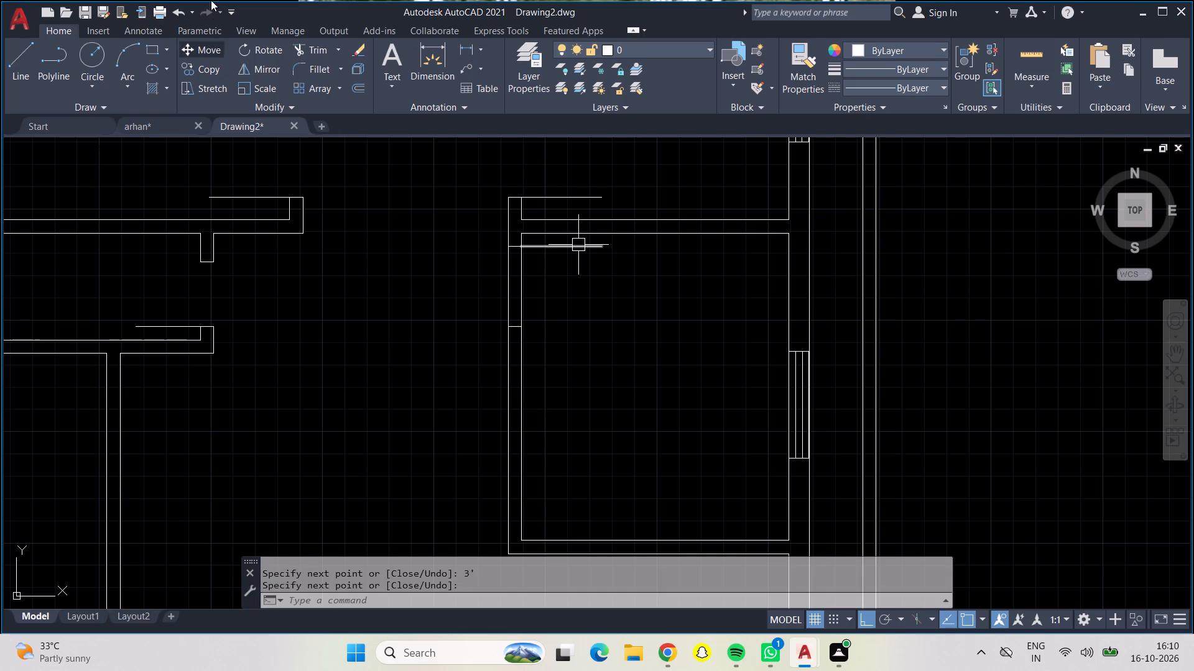
# Trim both wall lines between the new jambs to open the doorway in the southeast room's west wall.
pyautogui.click(300, 43)
pyautogui.moveTo(450, 303); pyautogui.dragTo(524, 299)
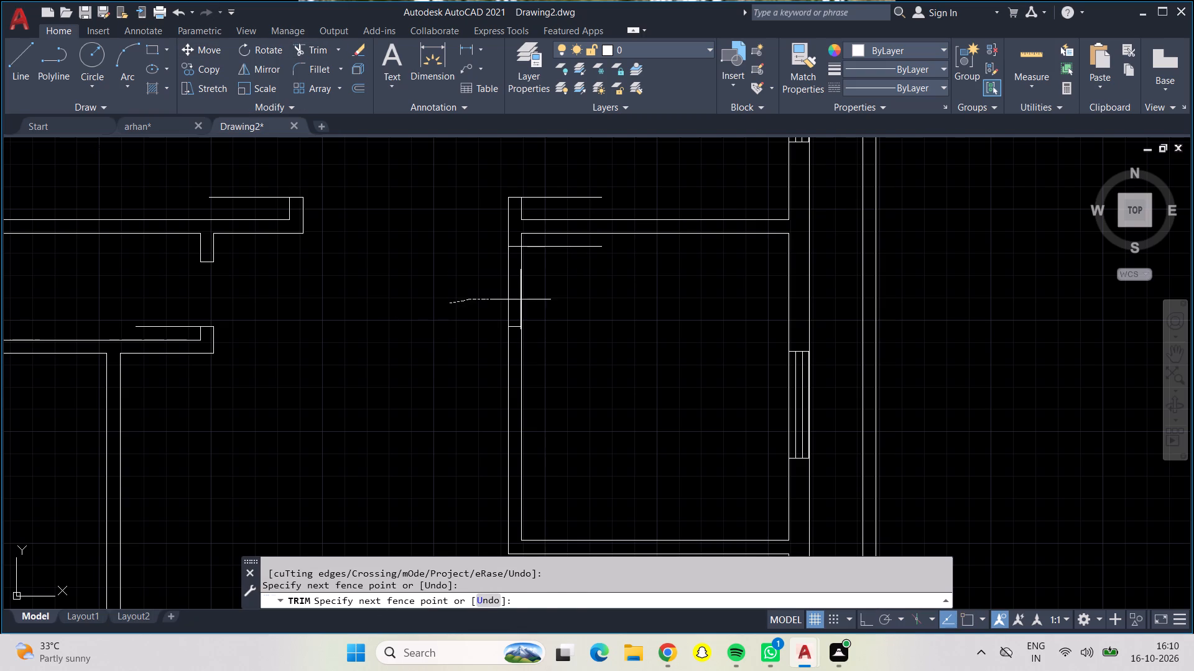
pyautogui.moveTo(524, 299); pyautogui.dragTo(563, 301)
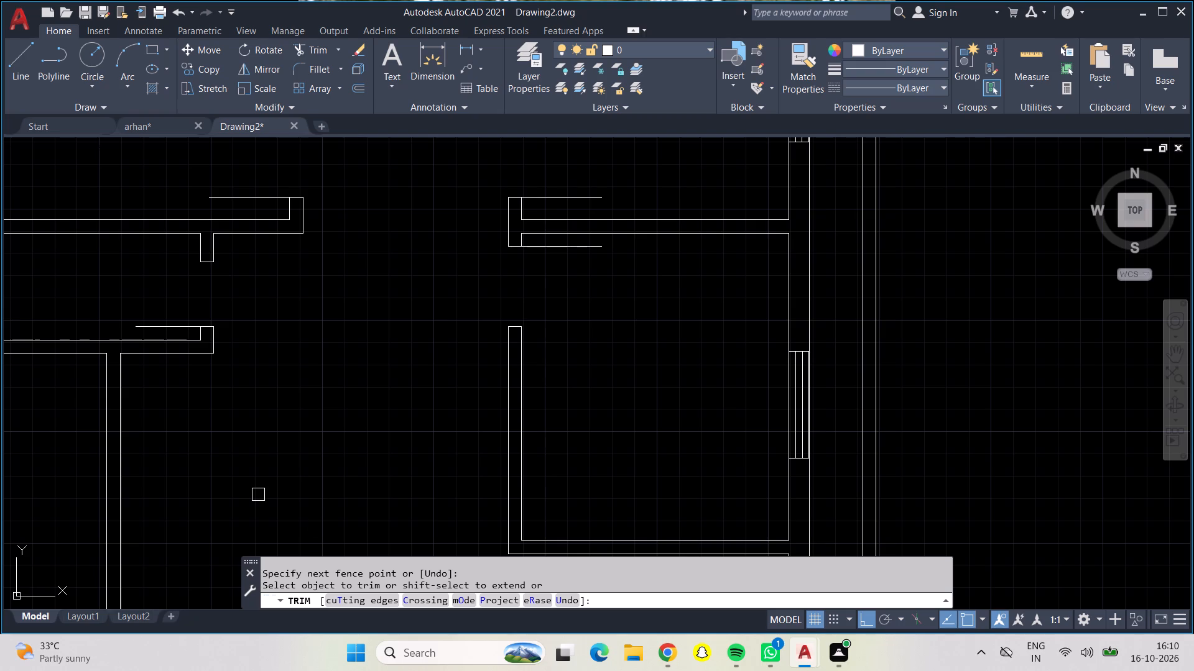
pyautogui.press('Escape')
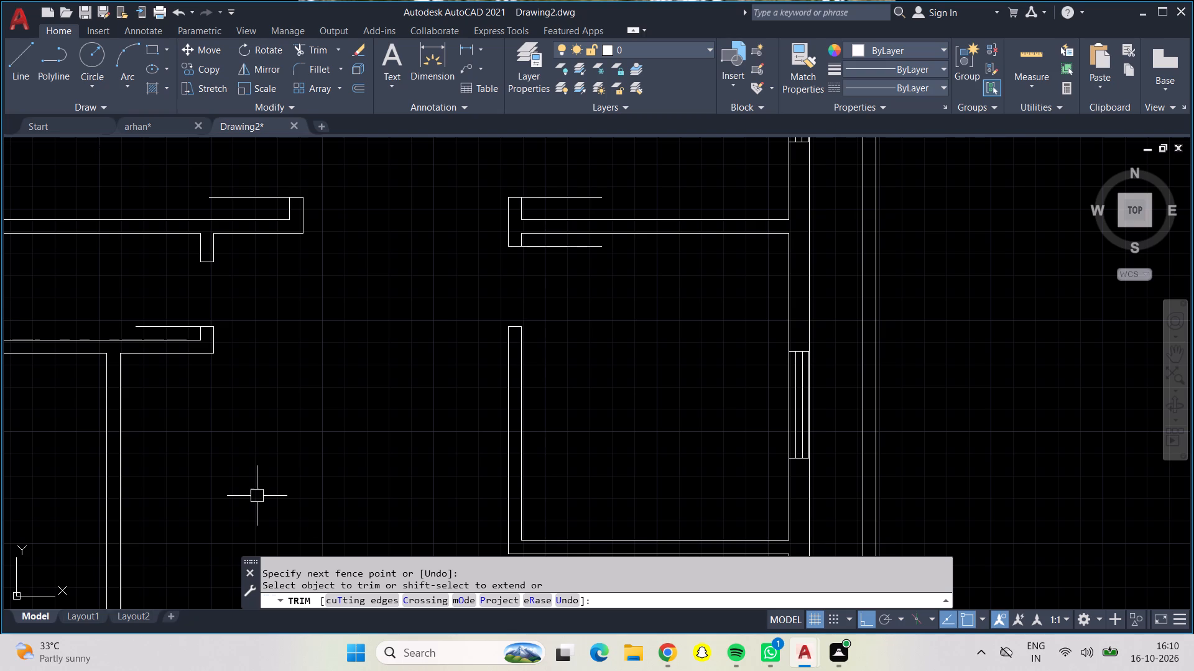
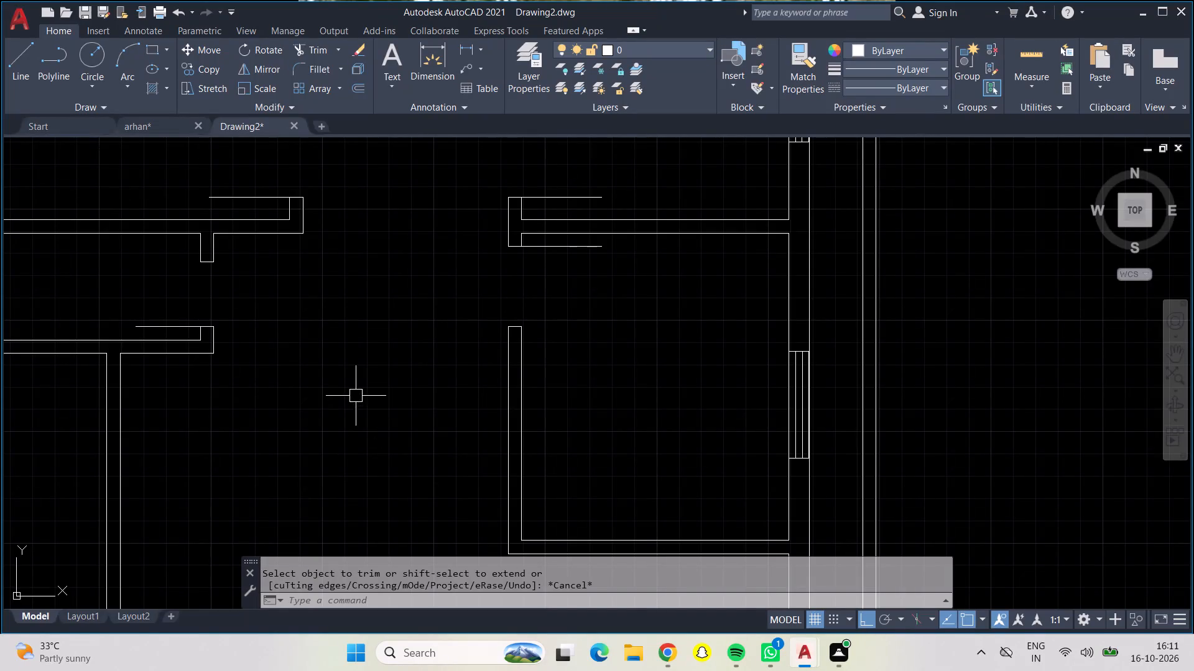
# Draw a three-point arc from the top of the entrance door's left leaf line through the centre line's intersection with the inner wall line, ending beyond the left leaf.
pyautogui.moveTo(356, 396); pyautogui.dragTo(408, 529, button='middle')
pyautogui.scroll(-2, 414, 495)
pyautogui.moveTo(414, 491); pyautogui.dragTo(417, 345, button='middle')
pyautogui.moveTo(410, 365); pyautogui.dragTo(409, 287, button='middle')
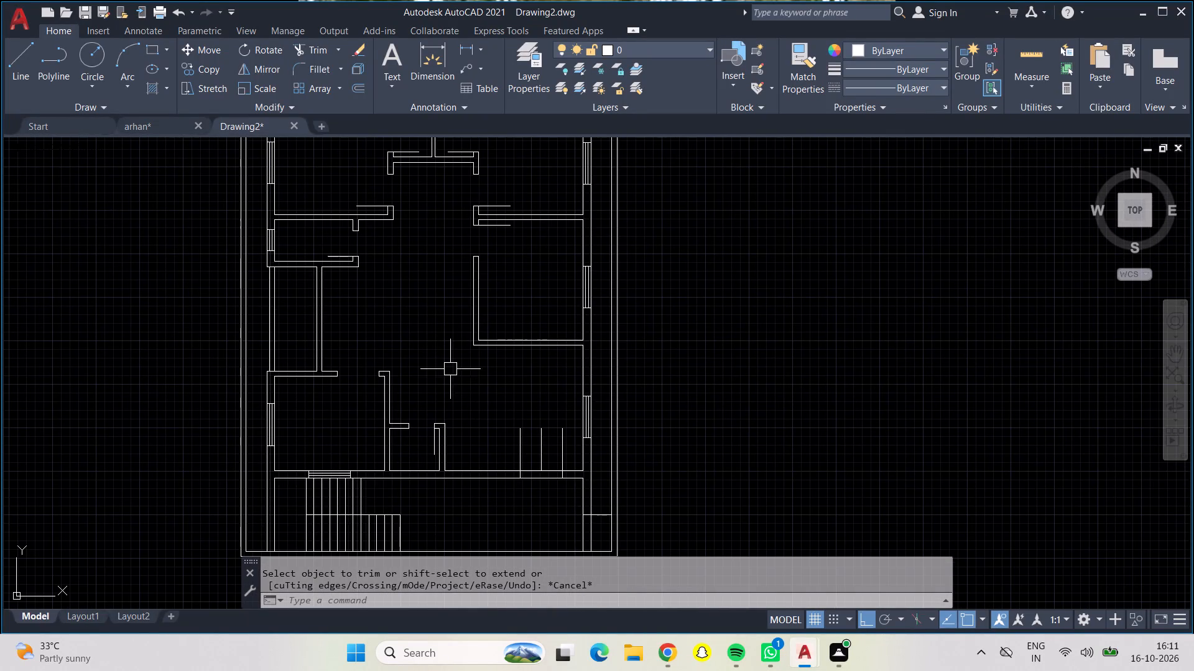
pyautogui.moveTo(453, 374); pyautogui.dragTo(423, 341, button='middle')
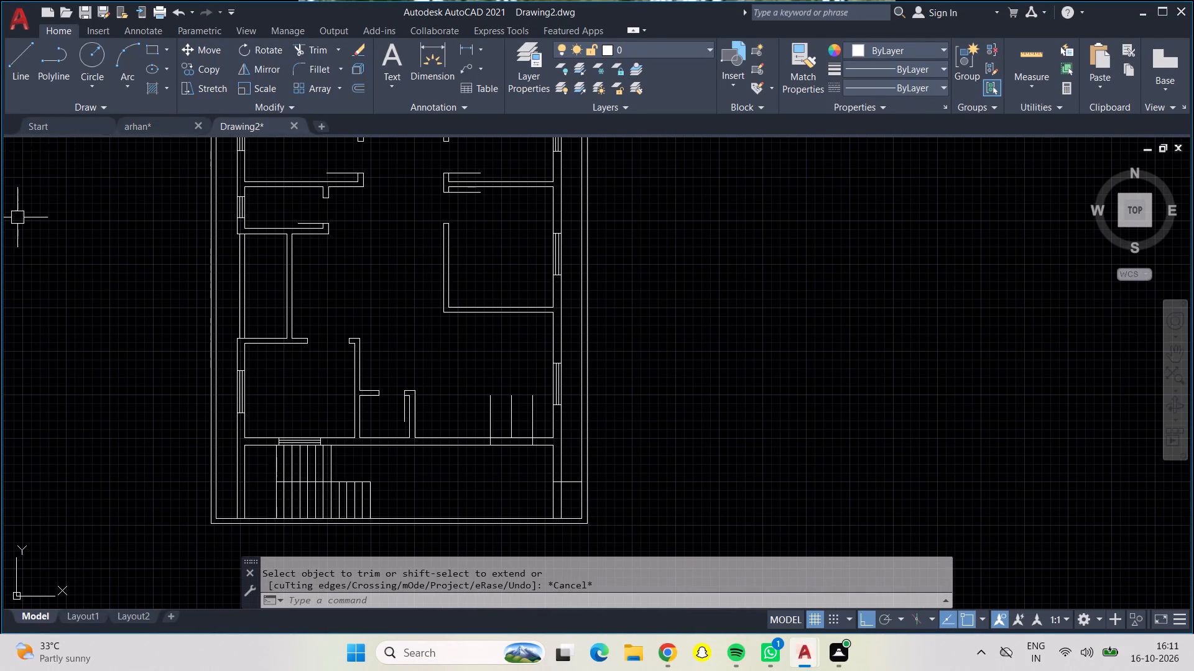
pyautogui.click(126, 60)
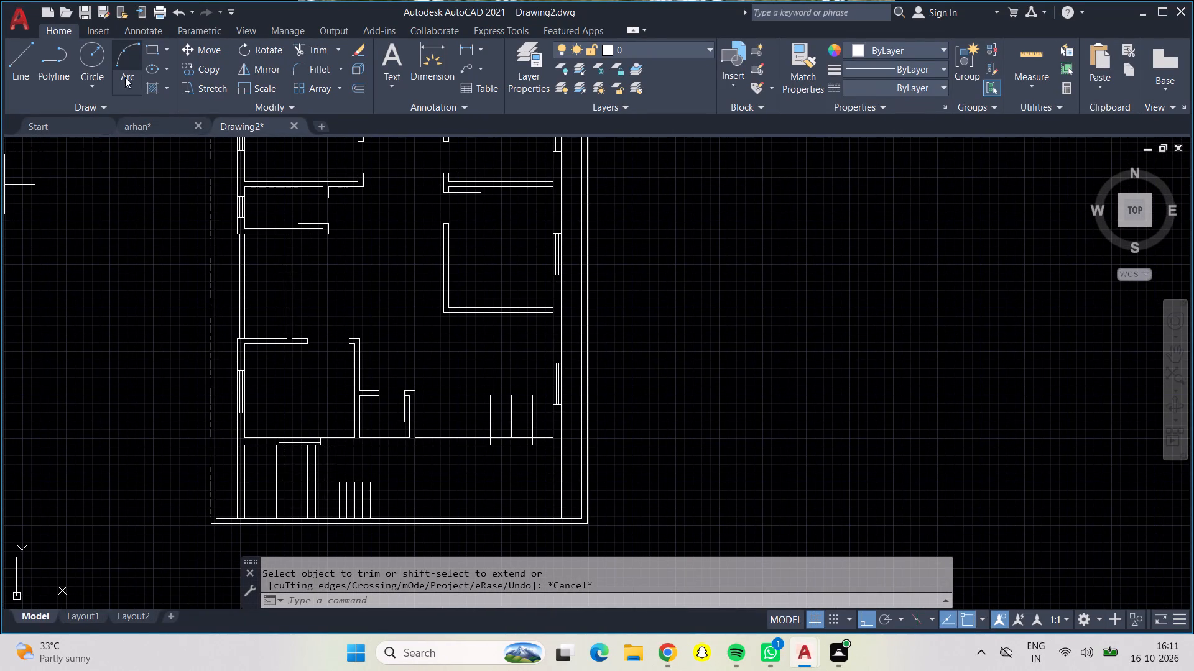
pyautogui.moveTo(474, 414); pyautogui.dragTo(382, 370, button='middle')
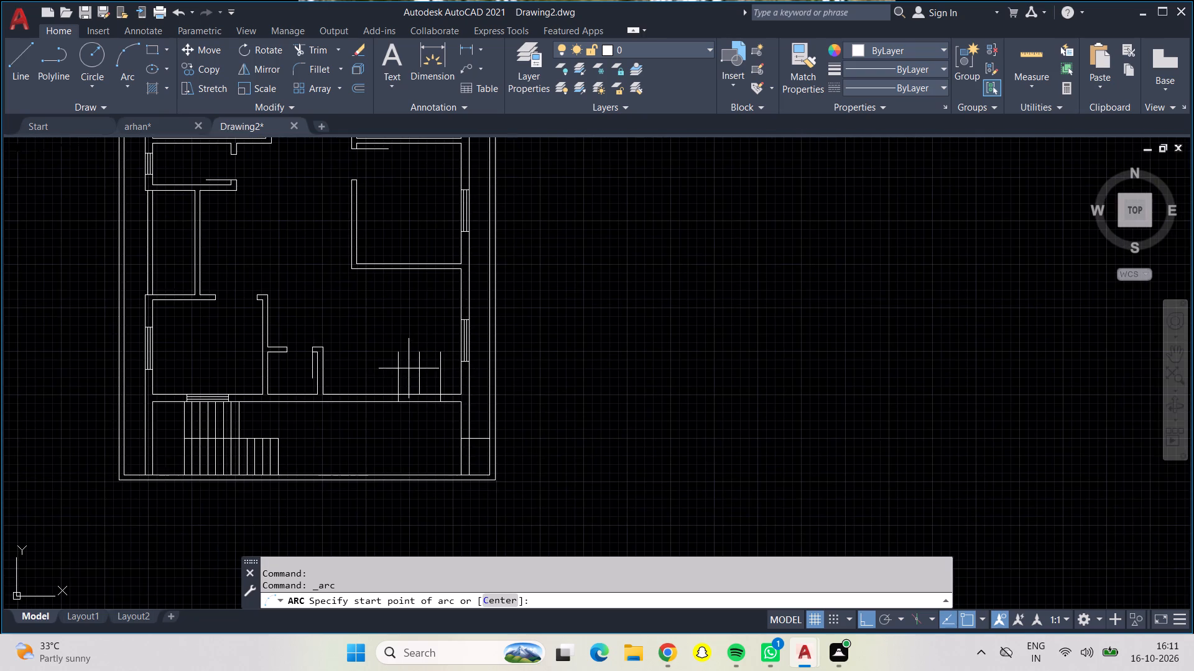
pyautogui.scroll(3, 409, 368)
pyautogui.click(365, 303)
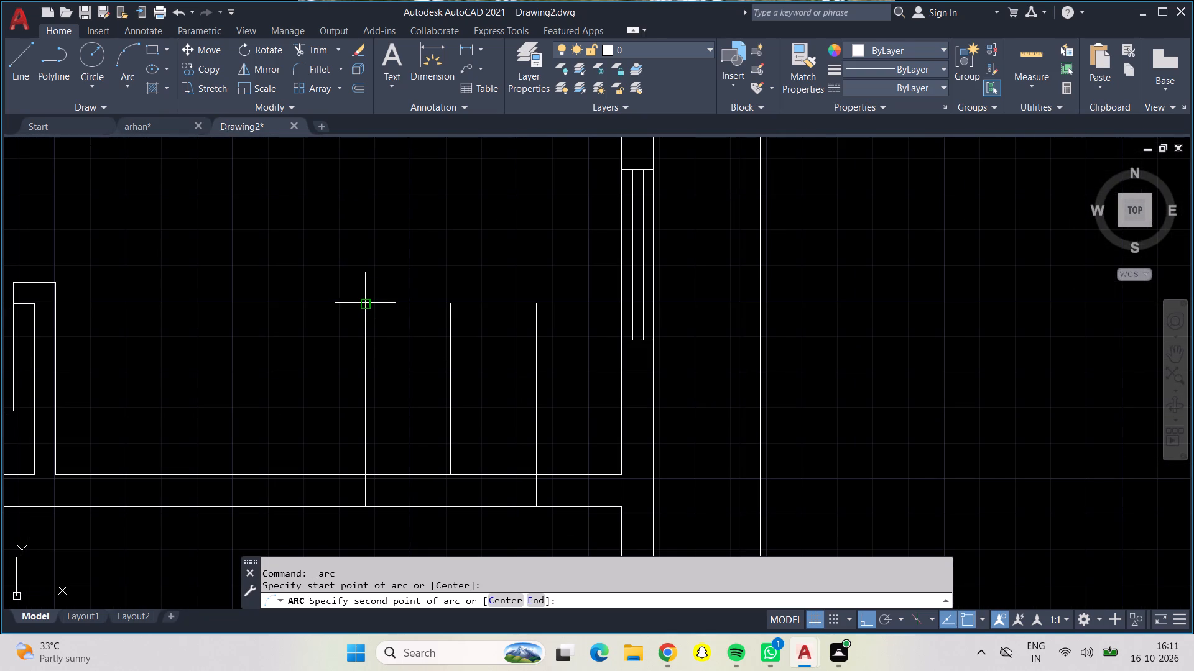
pyautogui.click(451, 469)
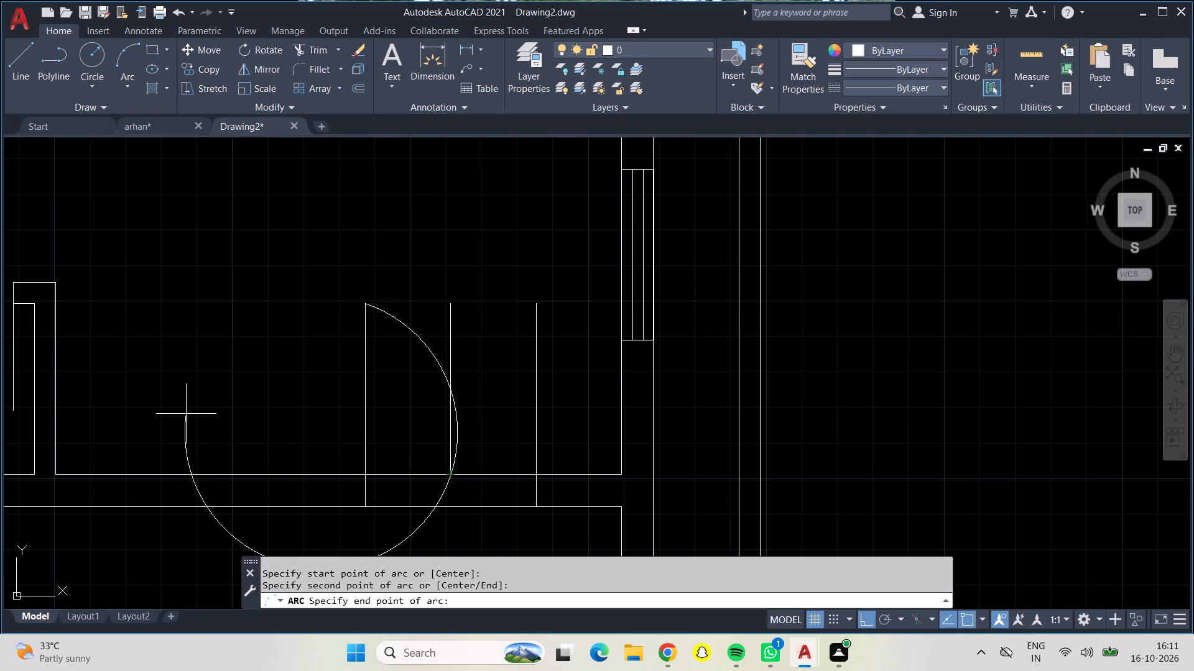
pyautogui.click(88, 411)
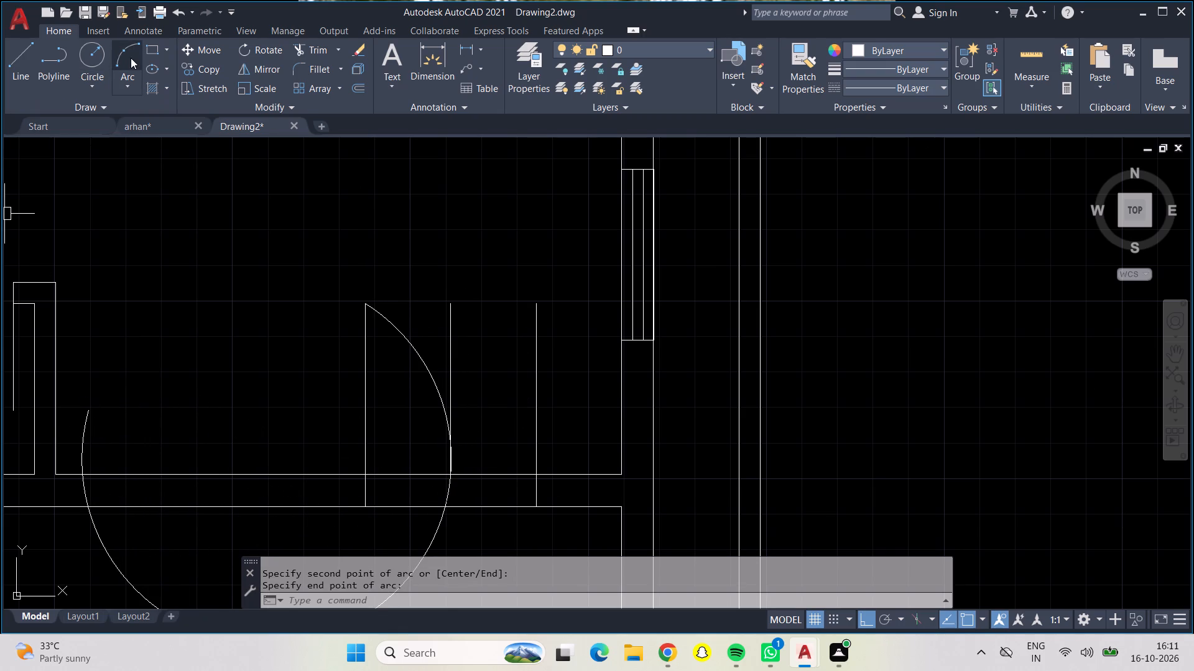
# Draw a mirrored three-point arc from the top of the right leaf line through the same centre wall point, ending beyond the right-hand boundary.
pyautogui.click(131, 58)
pyautogui.click(539, 304)
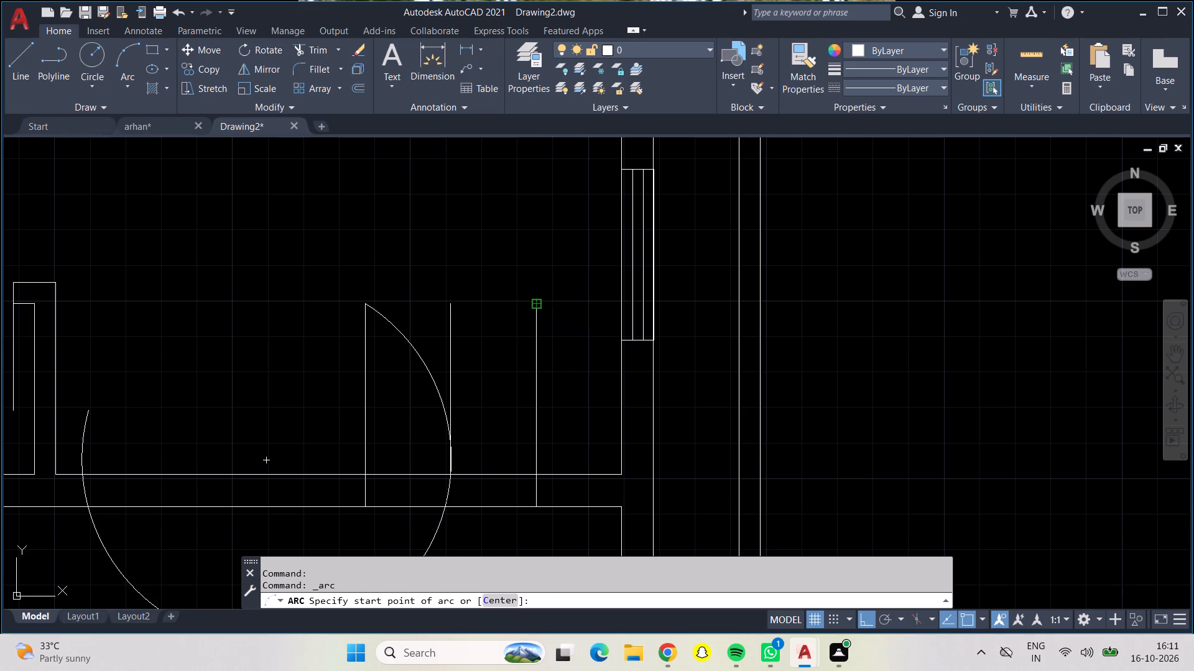
pyautogui.click(450, 471)
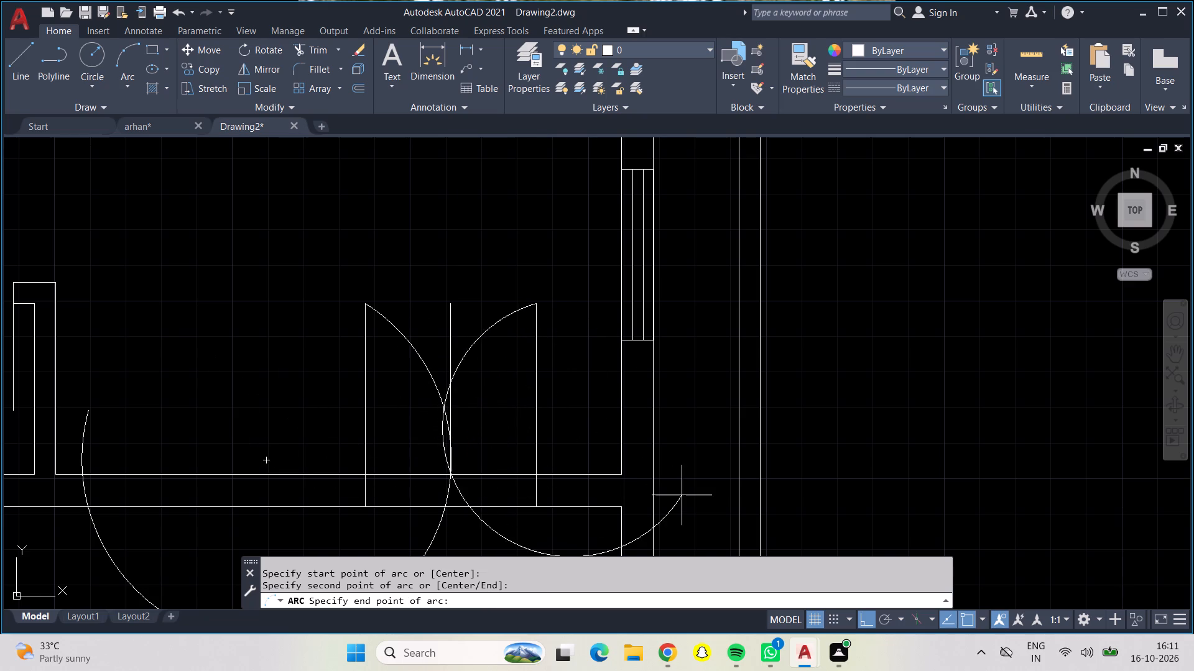
pyautogui.click(782, 468)
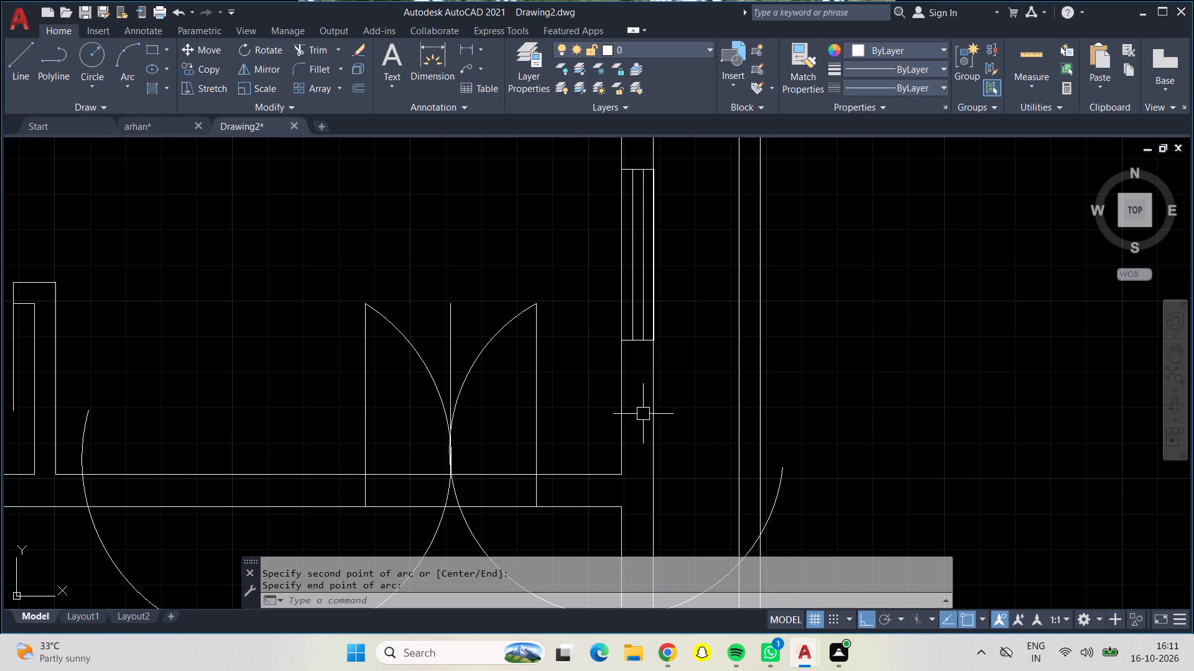
# Trim the door's centre line, the arc portions below the wall, and the right arc's remnants across the side wall and plot boundary.
pyautogui.click(308, 45)
pyautogui.click(447, 312)
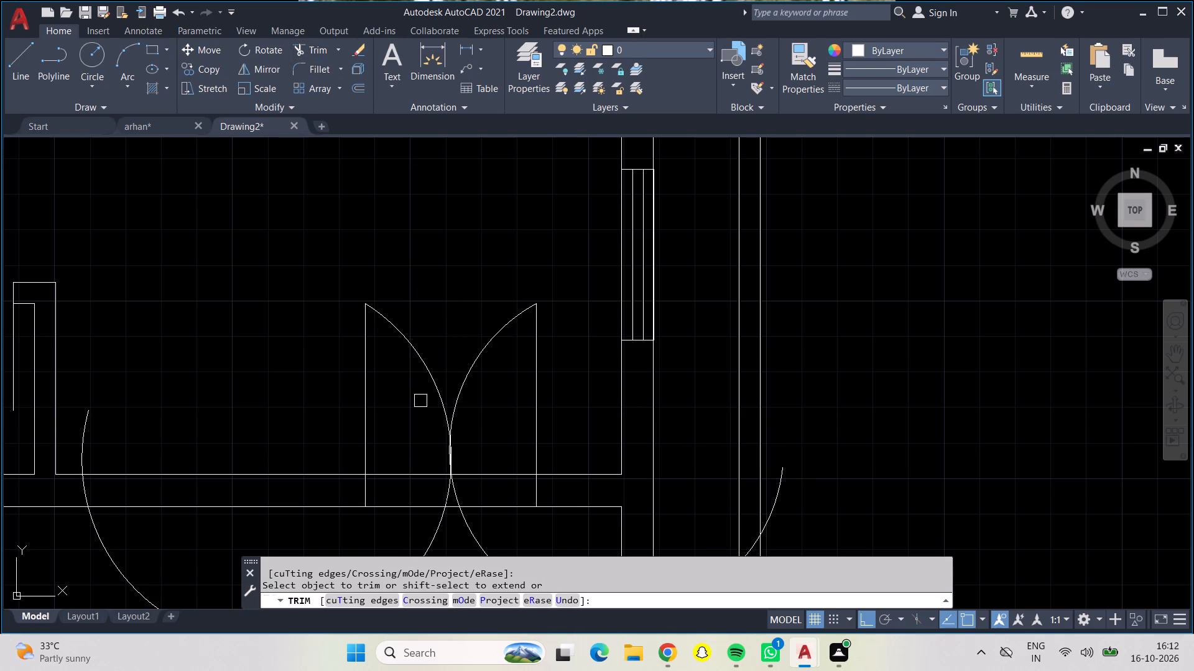
pyautogui.moveTo(420, 401); pyautogui.dragTo(399, 286, button='middle')
pyautogui.tripleClick(430, 376)
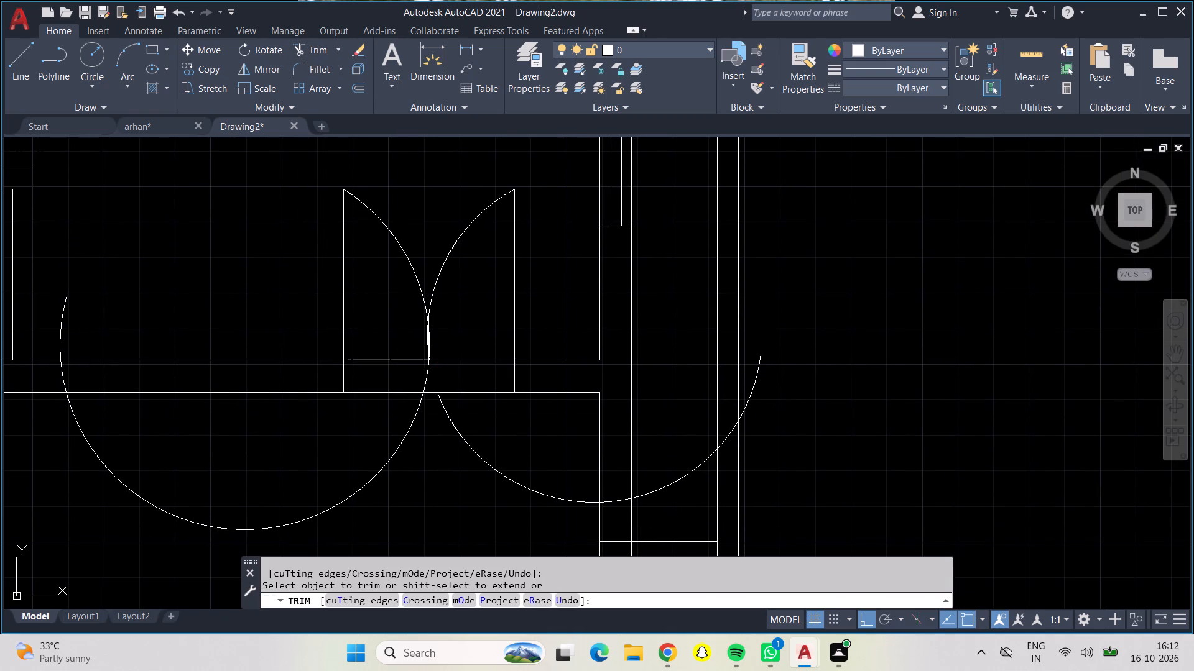
pyautogui.click(455, 436)
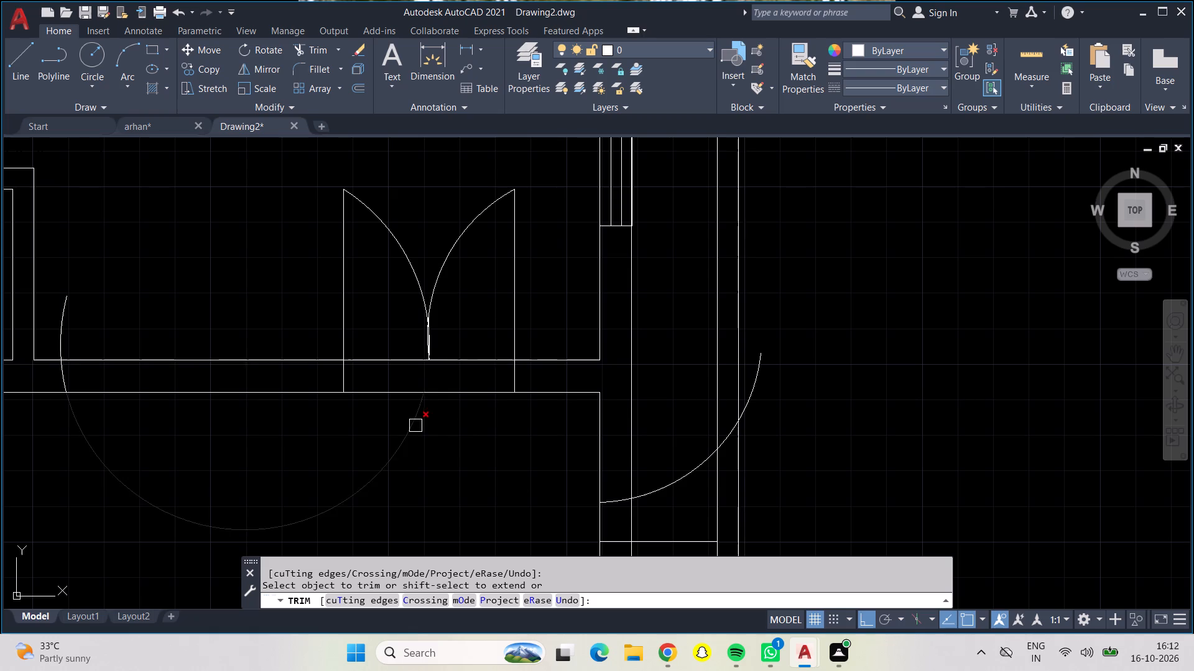
pyautogui.click(415, 426)
pyautogui.click(611, 503)
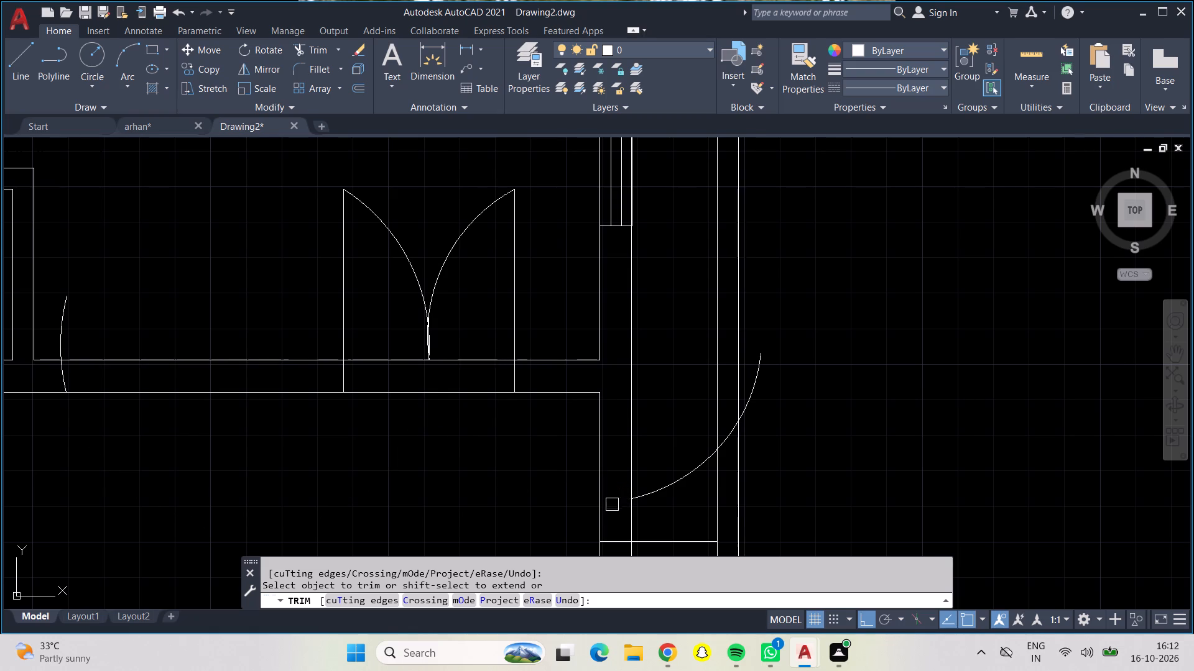
pyautogui.click(642, 495)
pyautogui.click(736, 443)
pyautogui.hotkey('ctrl', 'z')
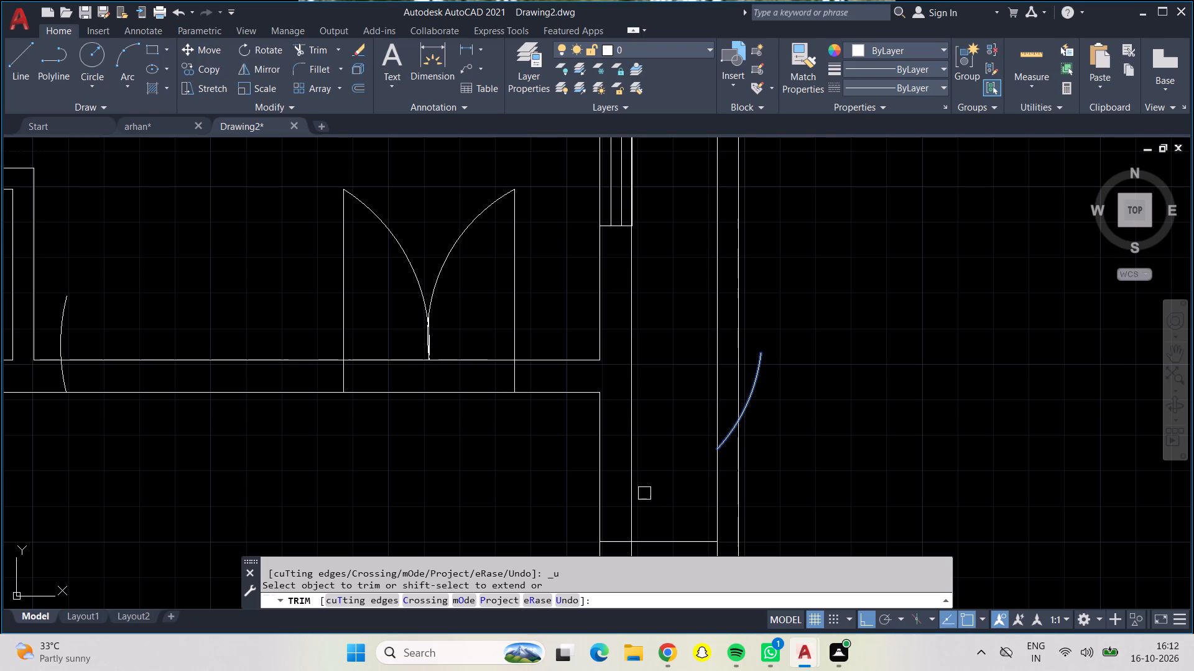
pyautogui.click(755, 387)
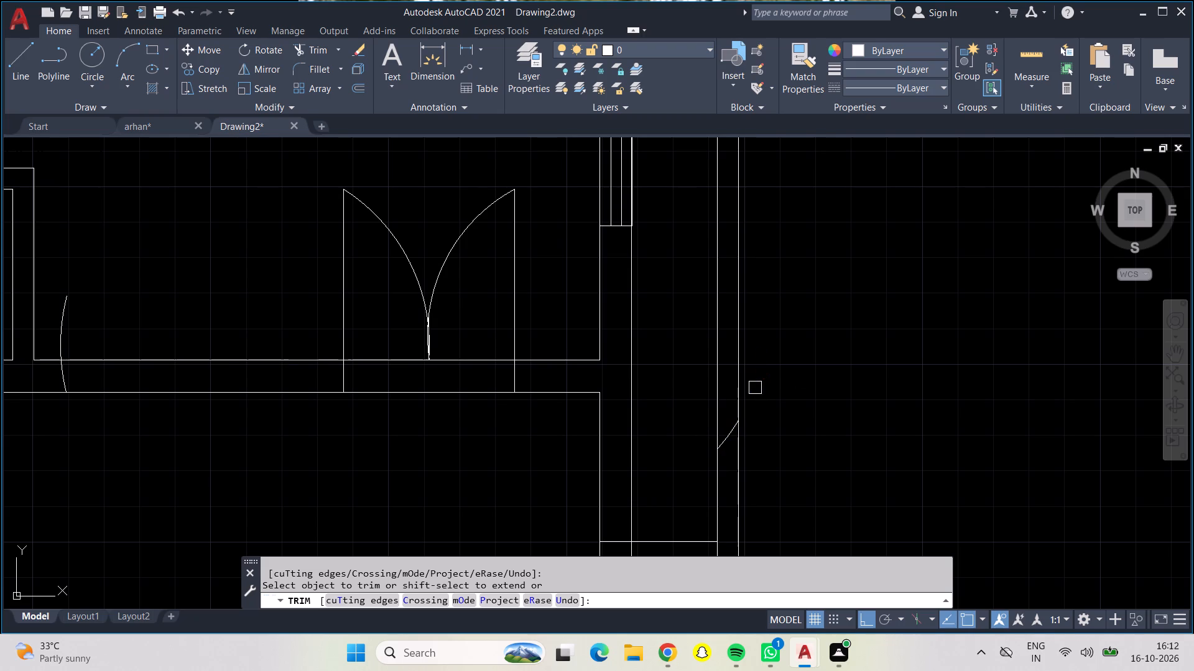
pyautogui.click(731, 435)
# Trim away the short horizontal line crossing the right outer wall and the side passage below the entrance door.
pyautogui.scroll(-1, 672, 482)
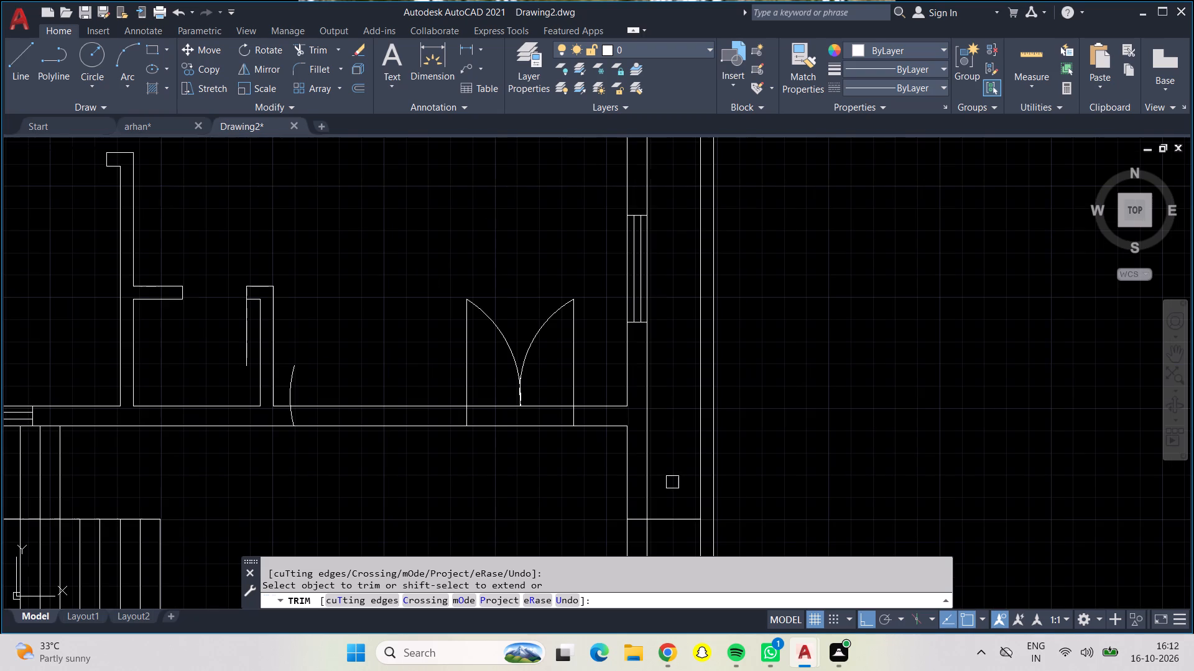
pyautogui.scroll(-1, 607, 498)
pyautogui.moveTo(607, 498); pyautogui.dragTo(614, 414, button='middle')
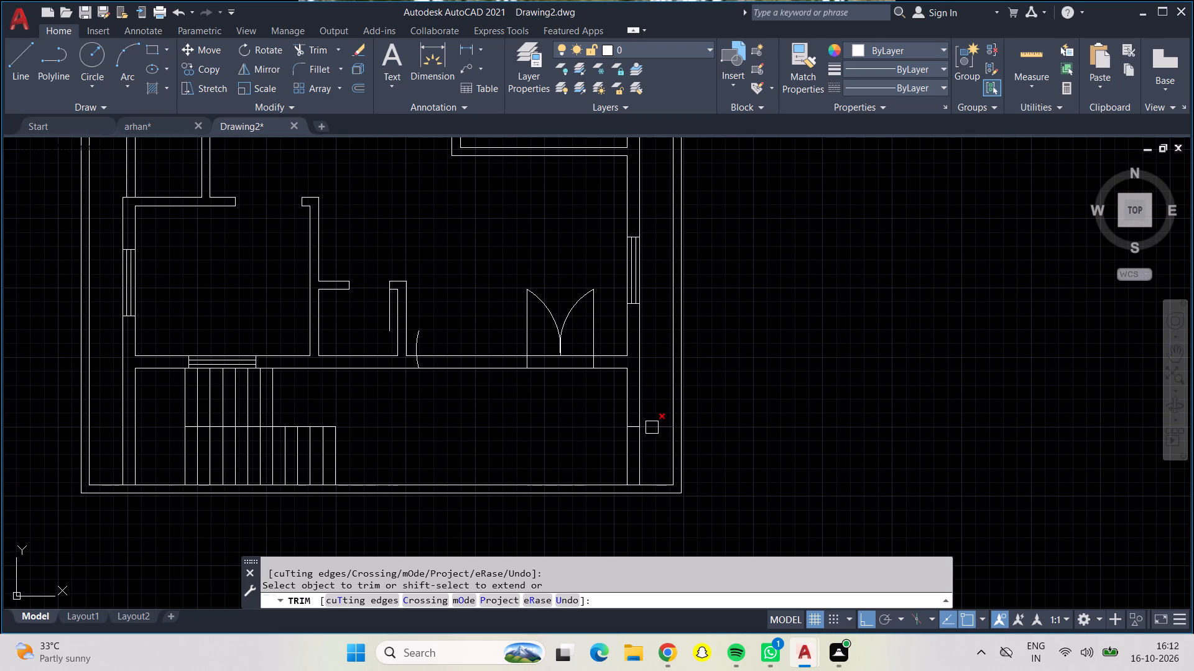
pyautogui.click(652, 426)
pyautogui.scroll(5, 638, 432)
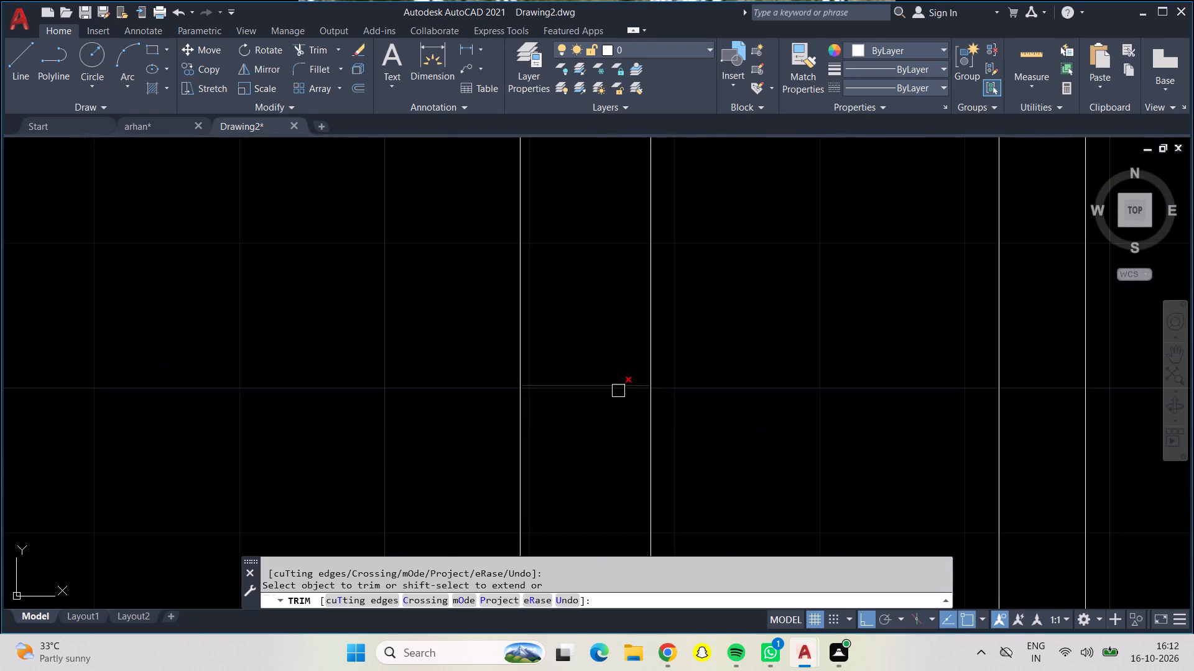
pyautogui.click(618, 389)
# Trim the left arc's leftover fragment above and inside the lower wall, beside the small room.
pyautogui.scroll(-2, 618, 389)
pyautogui.scroll(-2, 492, 424)
pyautogui.moveTo(475, 395); pyautogui.dragTo(474, 392, button='middle')
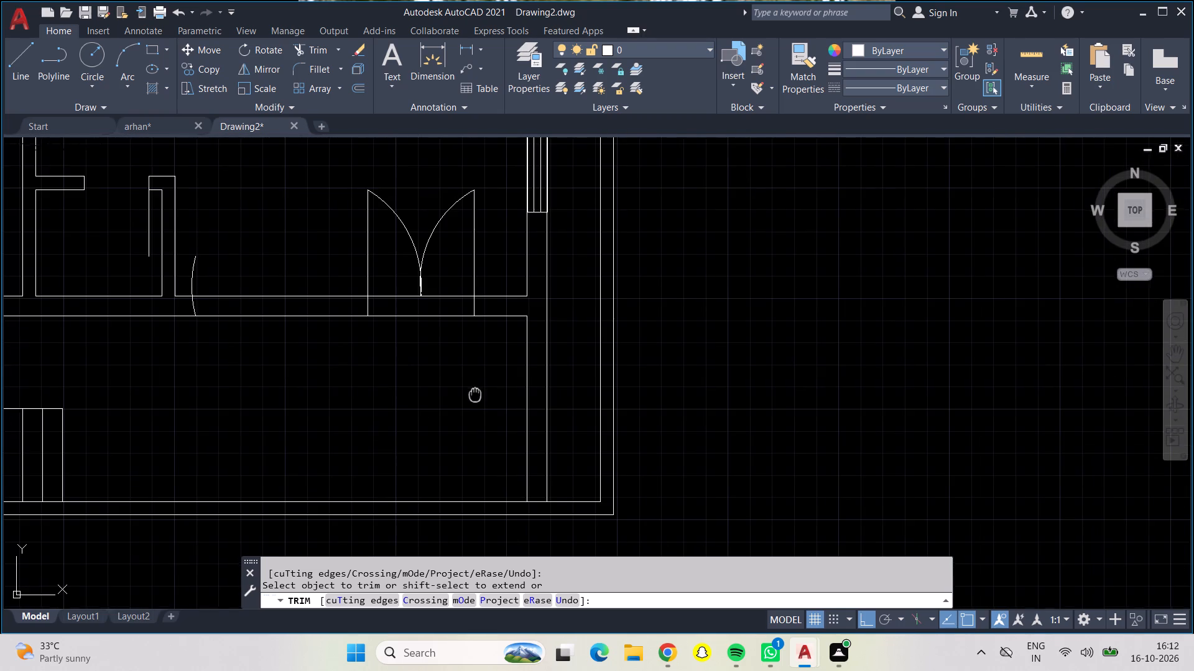
pyautogui.moveTo(474, 392); pyautogui.dragTo(562, 470, button='middle')
pyautogui.click(285, 344)
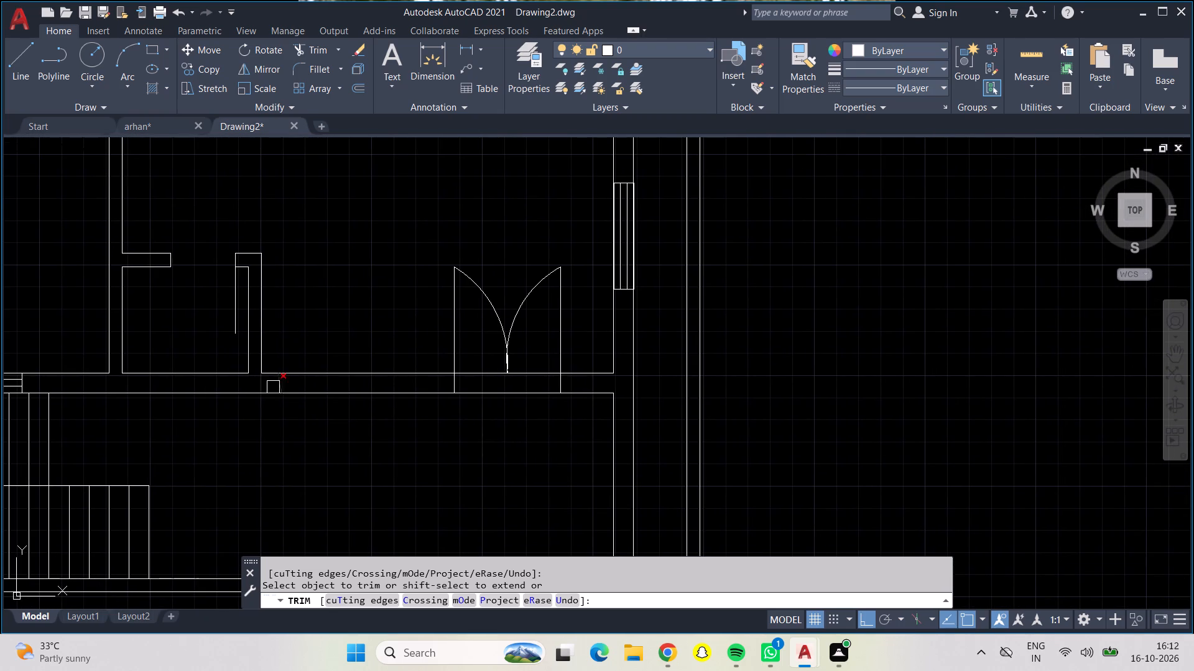
pyautogui.scroll(3, 272, 387)
pyautogui.moveTo(275, 380); pyautogui.dragTo(354, 390)
pyautogui.scroll(-1, 354, 390)
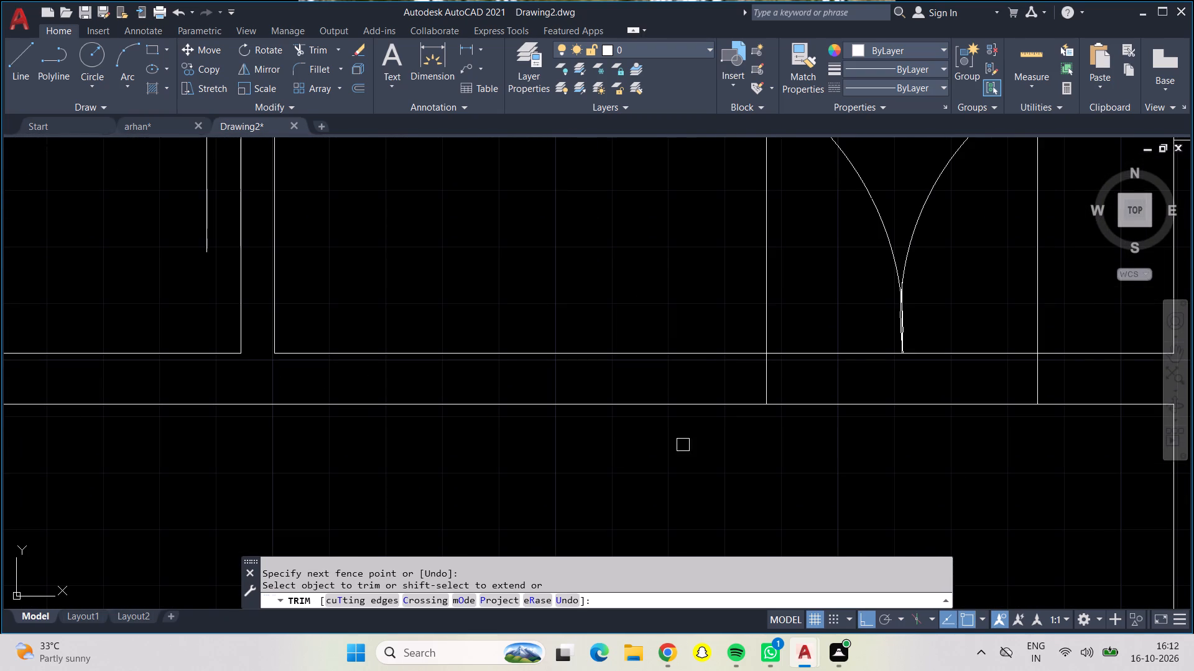
# Trim both wall lines across the double-door opening between the two leaf lines.
pyautogui.scroll(-1, 861, 354)
pyautogui.moveTo(866, 421); pyautogui.dragTo(603, 426, button='middle')
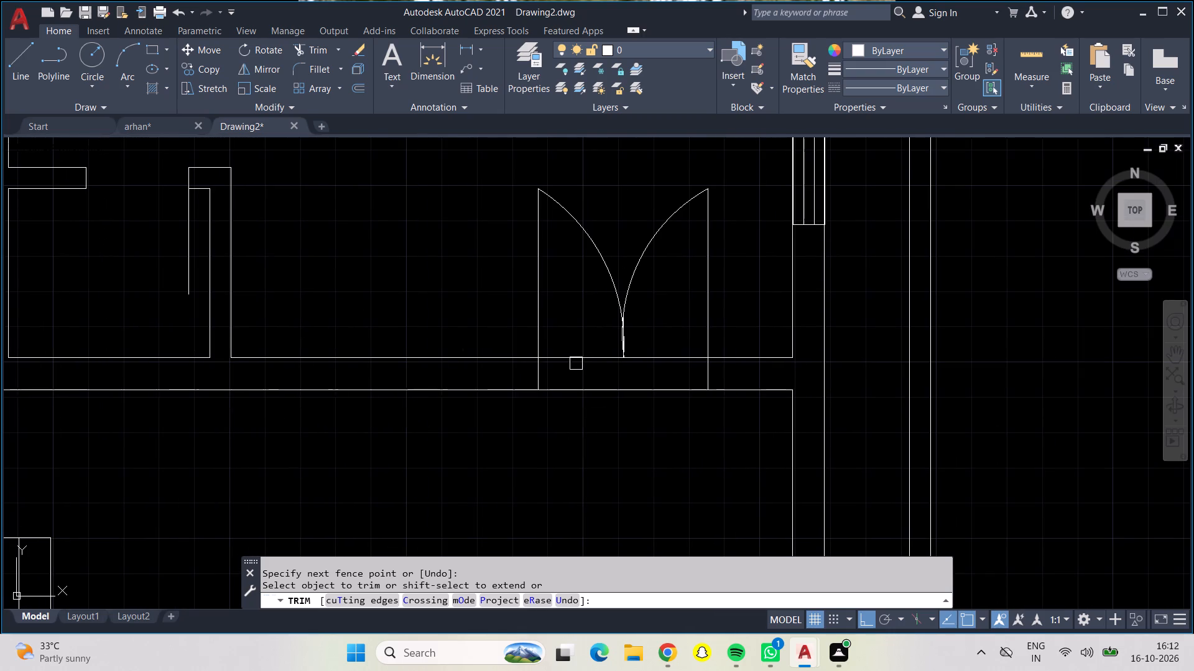
pyautogui.moveTo(577, 340); pyautogui.dragTo(585, 394)
pyautogui.moveTo(657, 338); pyautogui.dragTo(664, 368)
# Trim the leftover centre-line pieces between the two overlapping door arcs near their meeting point.
pyautogui.scroll(4, 617, 335)
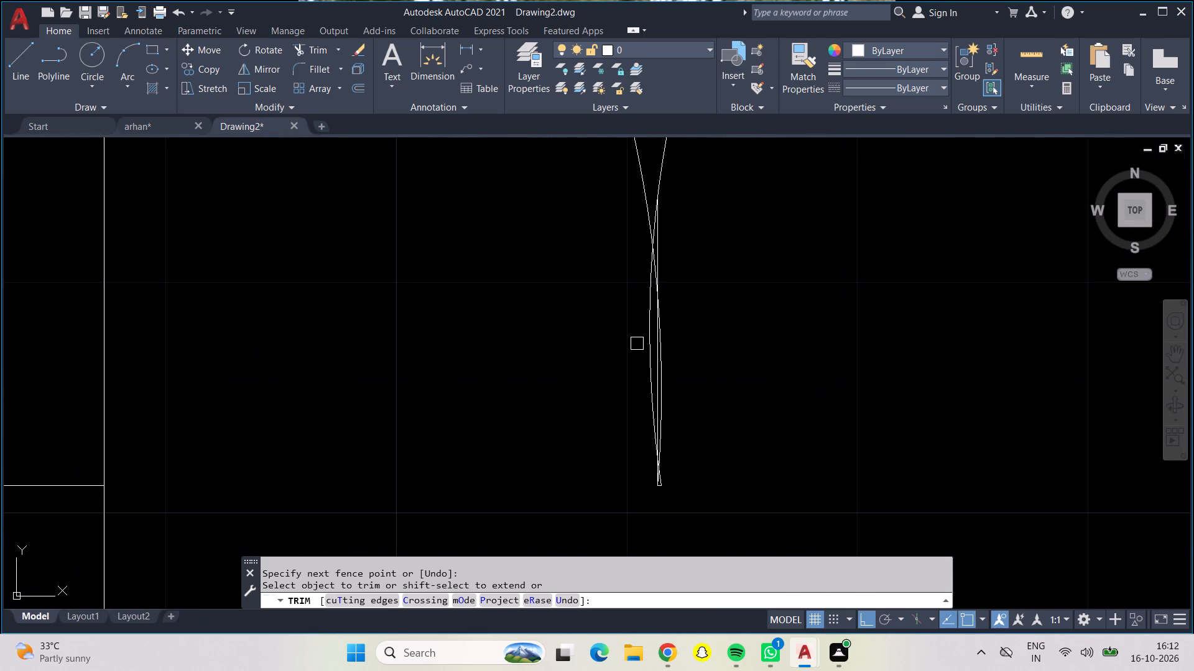
pyautogui.click(662, 245)
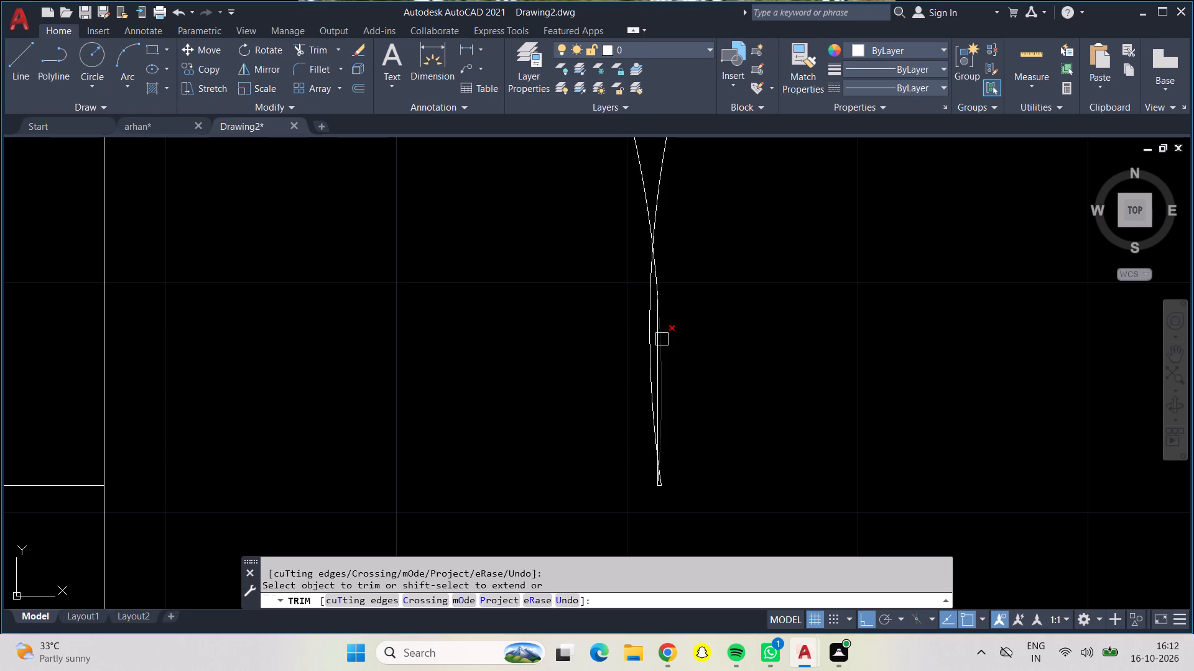
pyautogui.scroll(1, 655, 339)
pyautogui.scroll(-1, 655, 339)
pyautogui.scroll(1, 655, 339)
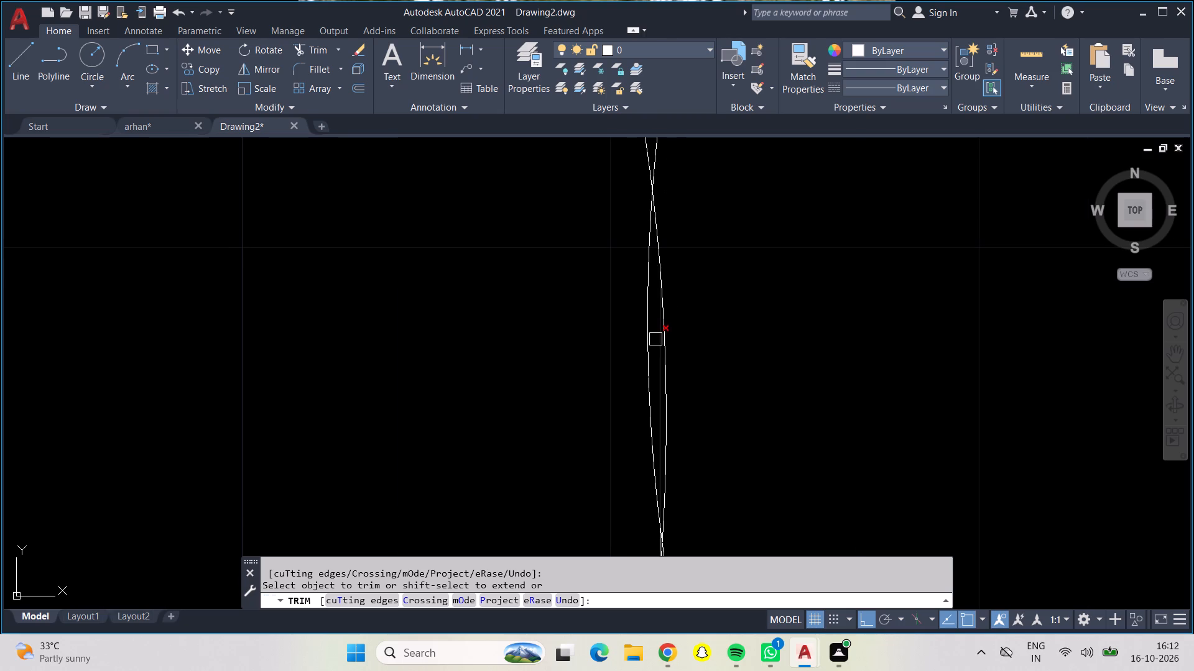
pyautogui.click(657, 348)
pyautogui.scroll(-2, 655, 359)
pyautogui.scroll(-1, 670, 456)
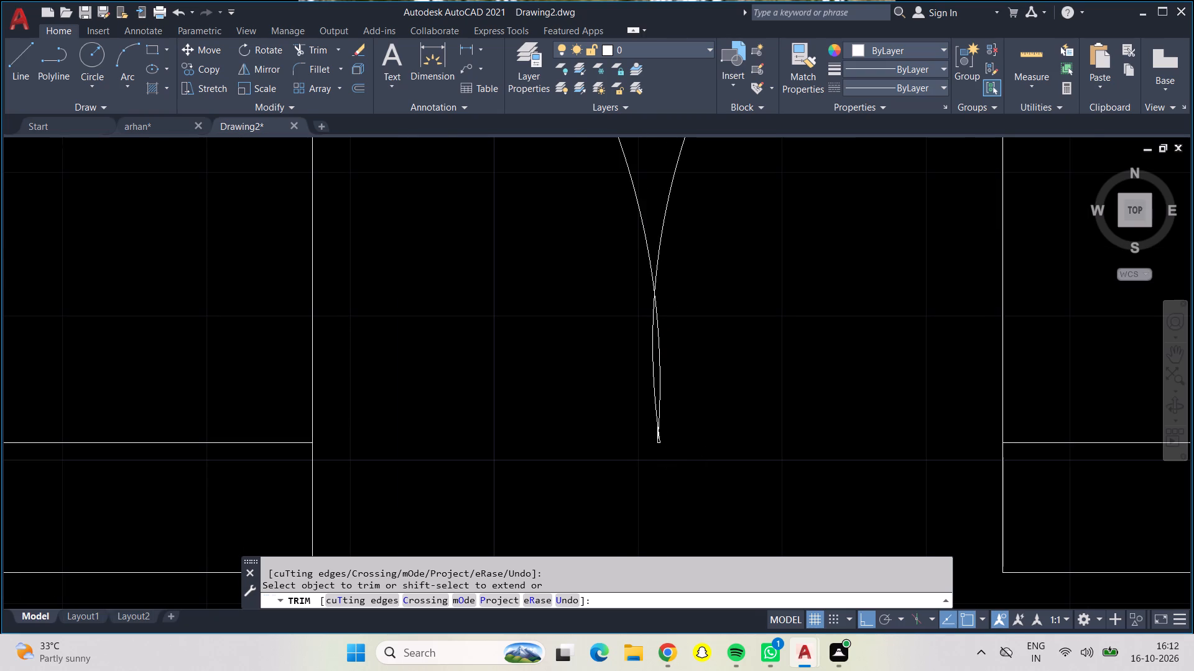
pyautogui.scroll(-2, 665, 448)
pyautogui.scroll(3, 664, 448)
pyautogui.scroll(-1, 664, 448)
pyautogui.scroll(1, 664, 448)
pyautogui.scroll(-1, 664, 448)
pyautogui.scroll(1, 664, 448)
pyautogui.scroll(-1, 664, 448)
pyautogui.scroll(2, 664, 448)
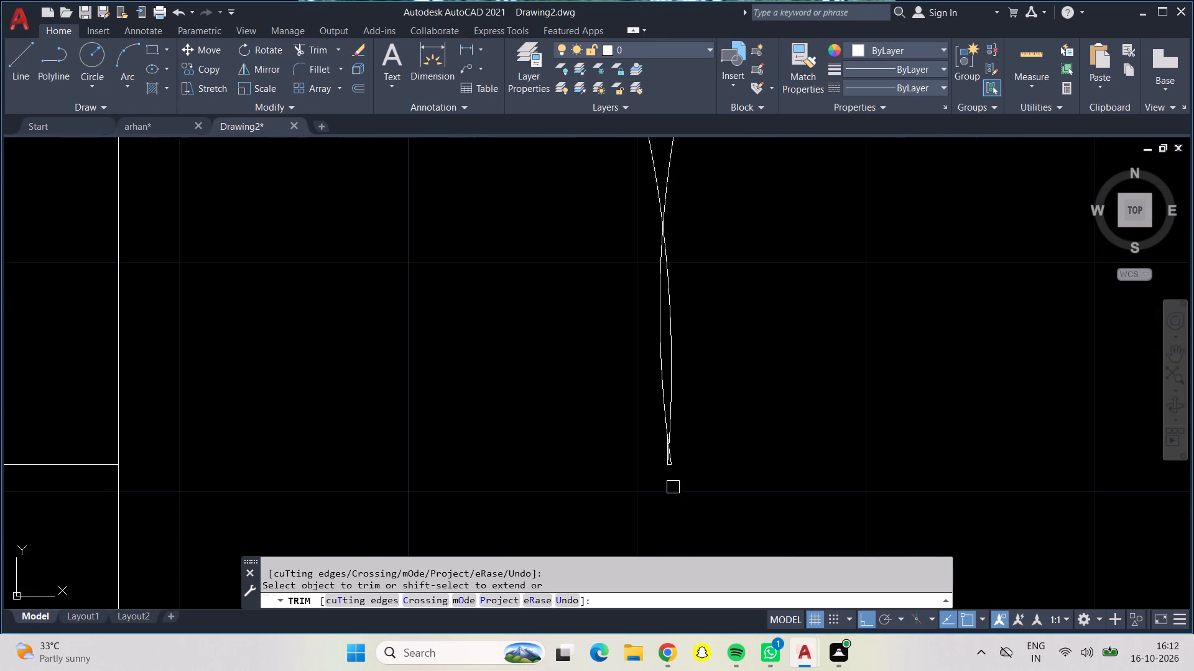
pyautogui.scroll(3, 673, 487)
pyautogui.scroll(-1, 675, 477)
pyautogui.scroll(1, 675, 470)
pyautogui.scroll(-1, 675, 470)
pyautogui.scroll(1, 660, 418)
pyautogui.scroll(-1, 660, 418)
pyautogui.scroll(4, 660, 418)
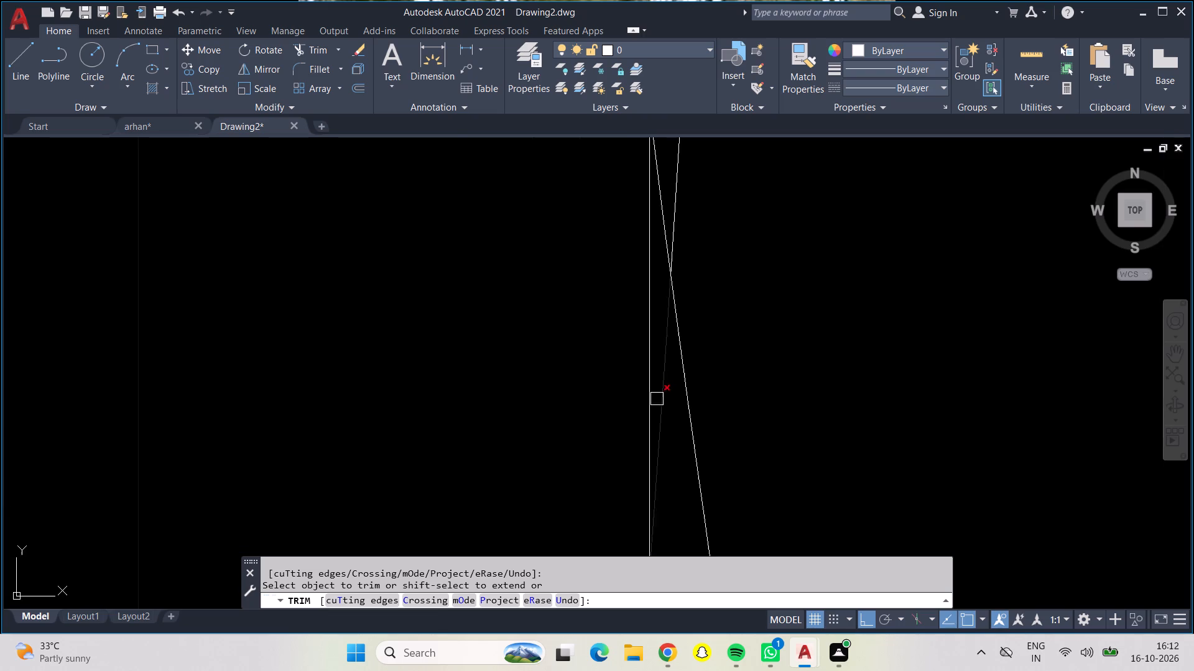
pyautogui.click(646, 374)
pyautogui.scroll(-3, 630, 400)
pyautogui.scroll(-1, 580, 467)
pyautogui.scroll(1, 580, 467)
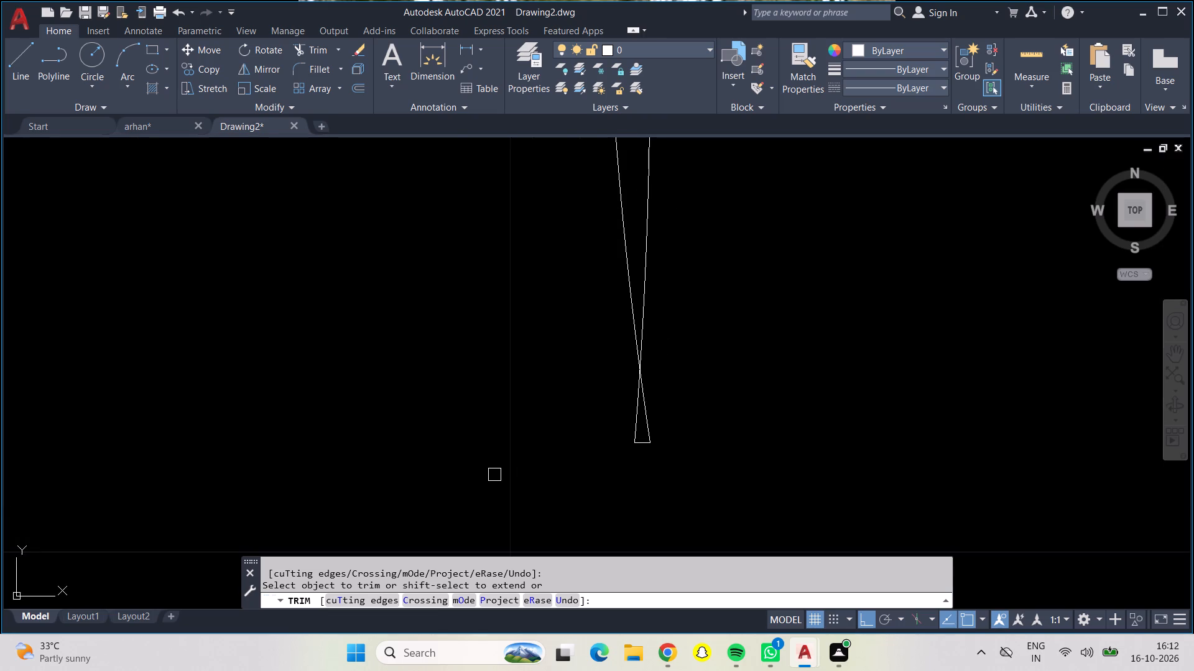
pyautogui.scroll(-1, 492, 475)
pyautogui.scroll(1, 492, 475)
pyautogui.scroll(-1, 492, 475)
pyautogui.scroll(1, 491, 470)
pyautogui.scroll(-1, 491, 470)
pyautogui.scroll(1, 493, 465)
pyautogui.scroll(-5, 493, 465)
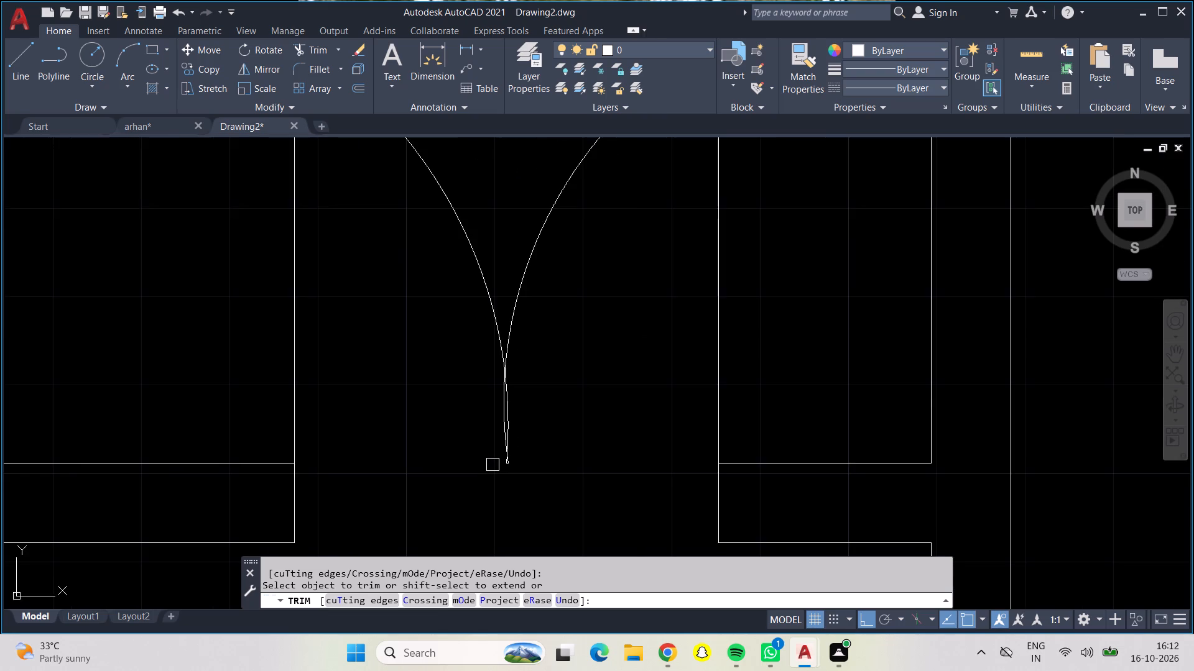
pyautogui.scroll(-2, 493, 465)
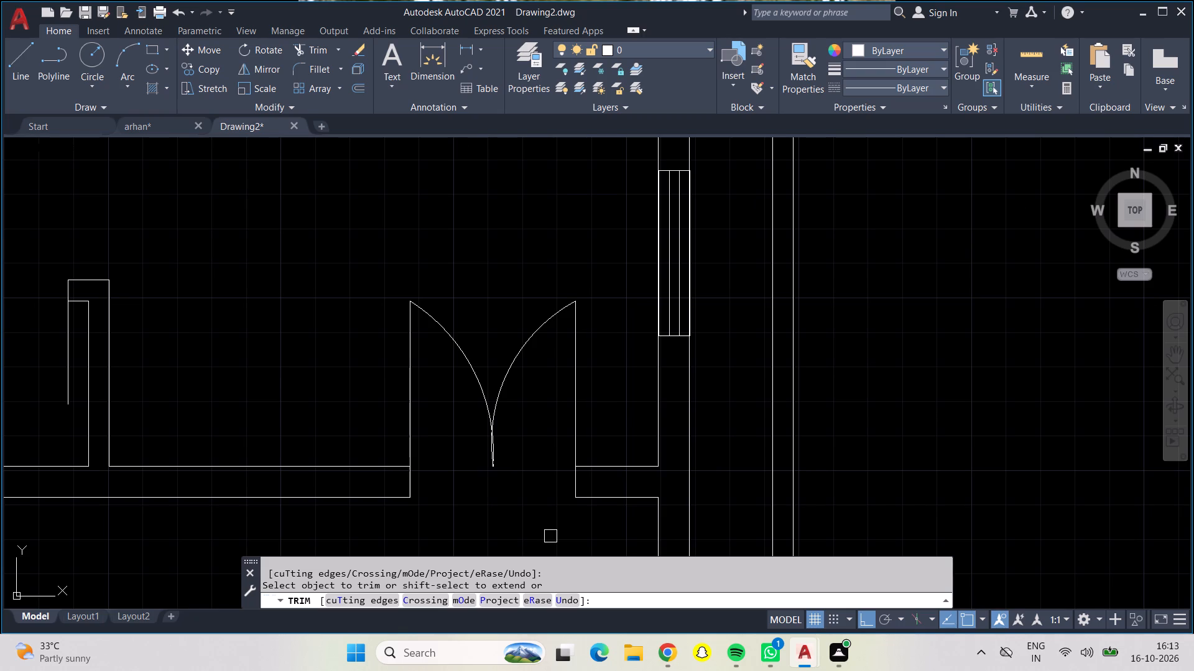
# Draw a 2'-5" radius door-swing circle at the upper-left bedroom's dressing-area opening, from the leaf's hinge corner to the opposite wall end.
pyautogui.press('Return')
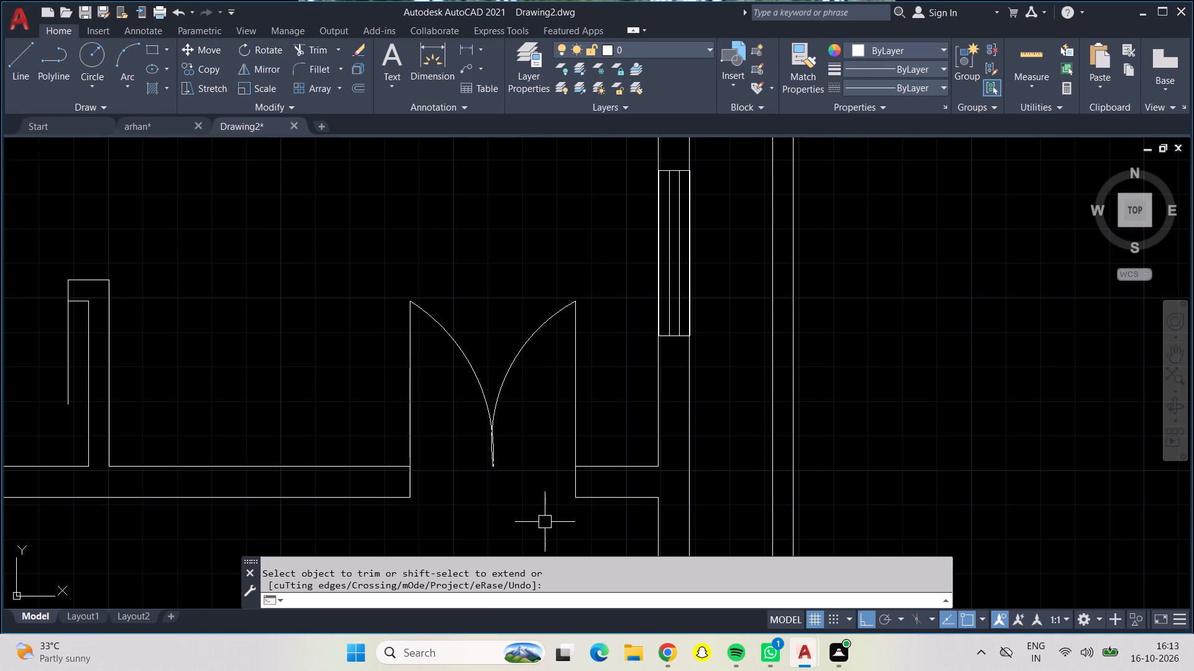
pyautogui.scroll(-2, 537, 530)
pyautogui.scroll(-1, 387, 372)
pyautogui.moveTo(396, 377); pyautogui.dragTo(419, 414, button='middle')
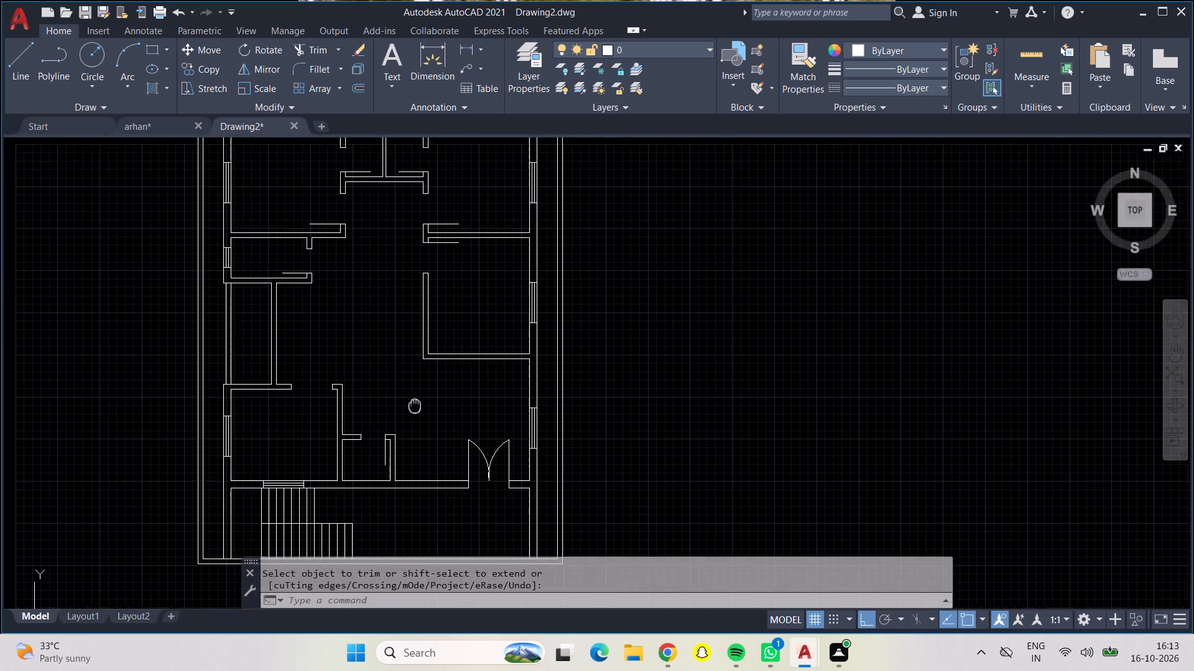
pyautogui.moveTo(419, 414); pyautogui.dragTo(446, 496, button='middle')
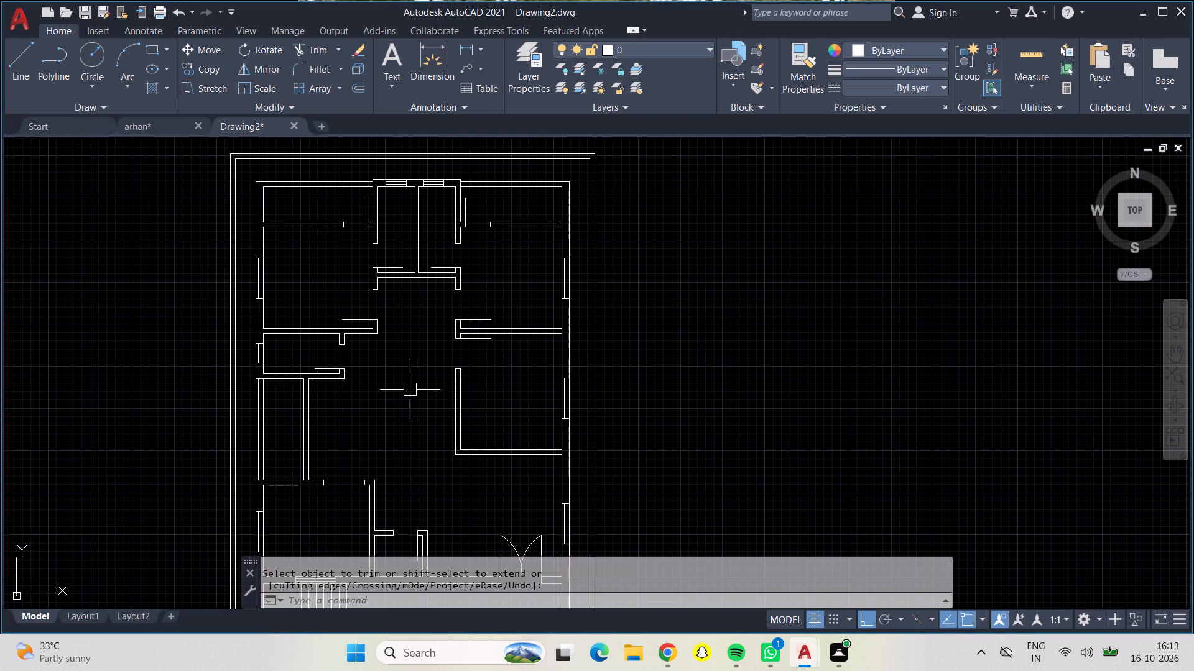
pyautogui.moveTo(410, 381); pyautogui.dragTo(442, 437, button='middle')
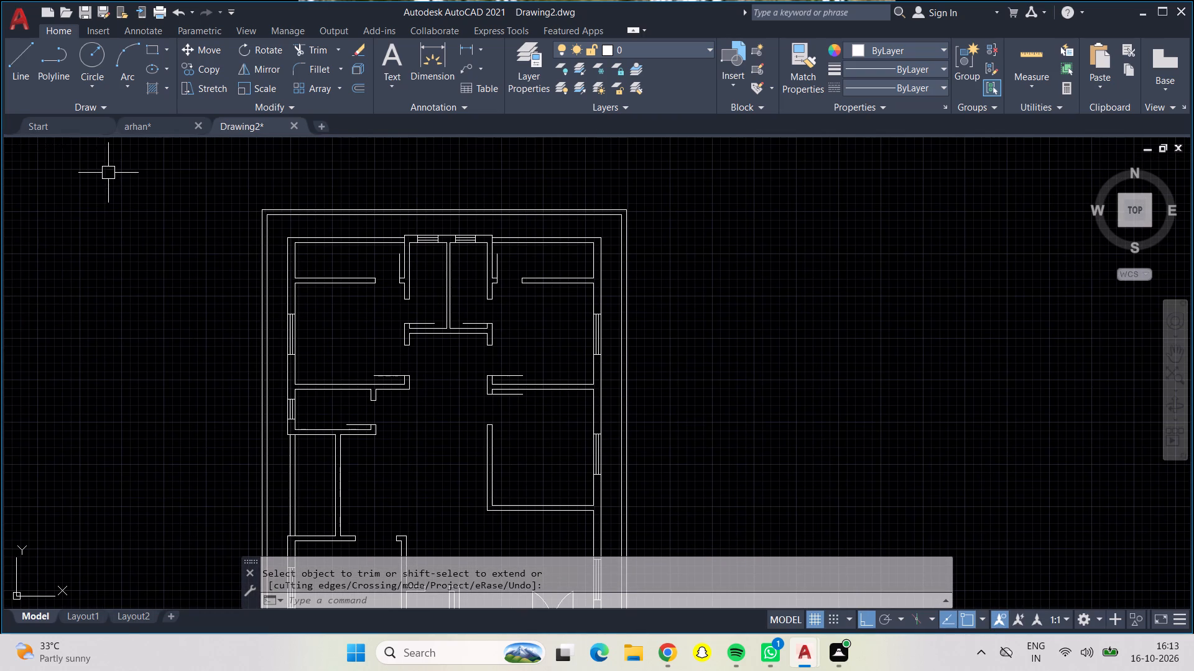
pyautogui.click(90, 50)
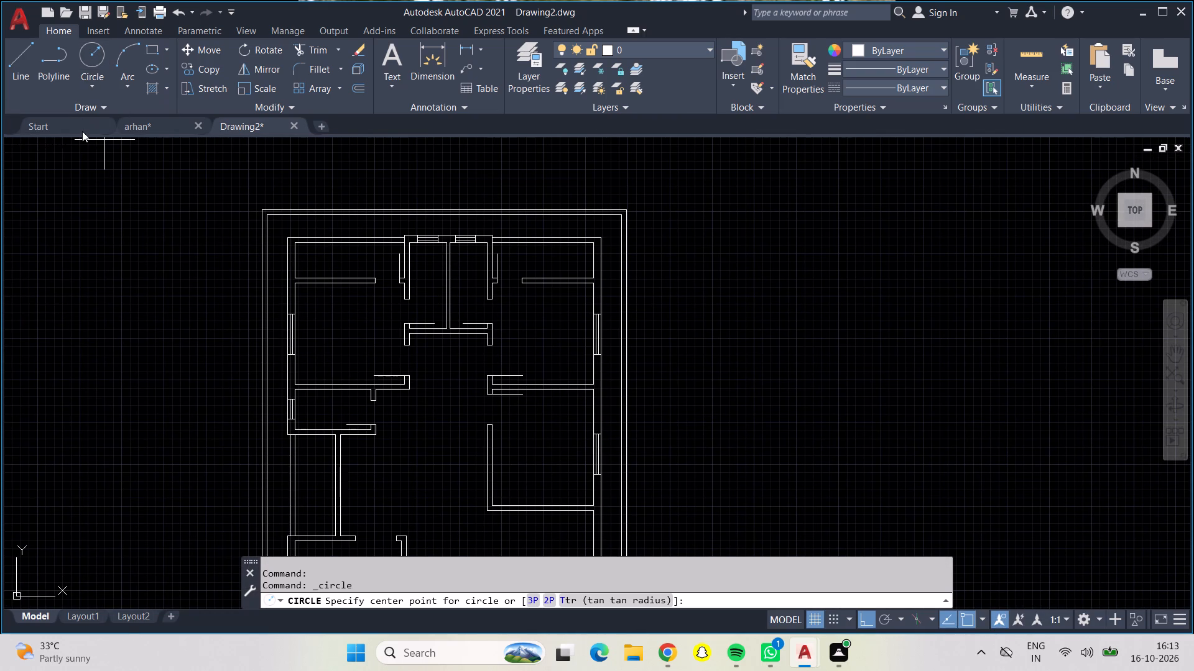
pyautogui.click(90, 53)
pyautogui.scroll(-1, 411, 279)
pyautogui.scroll(5, 411, 279)
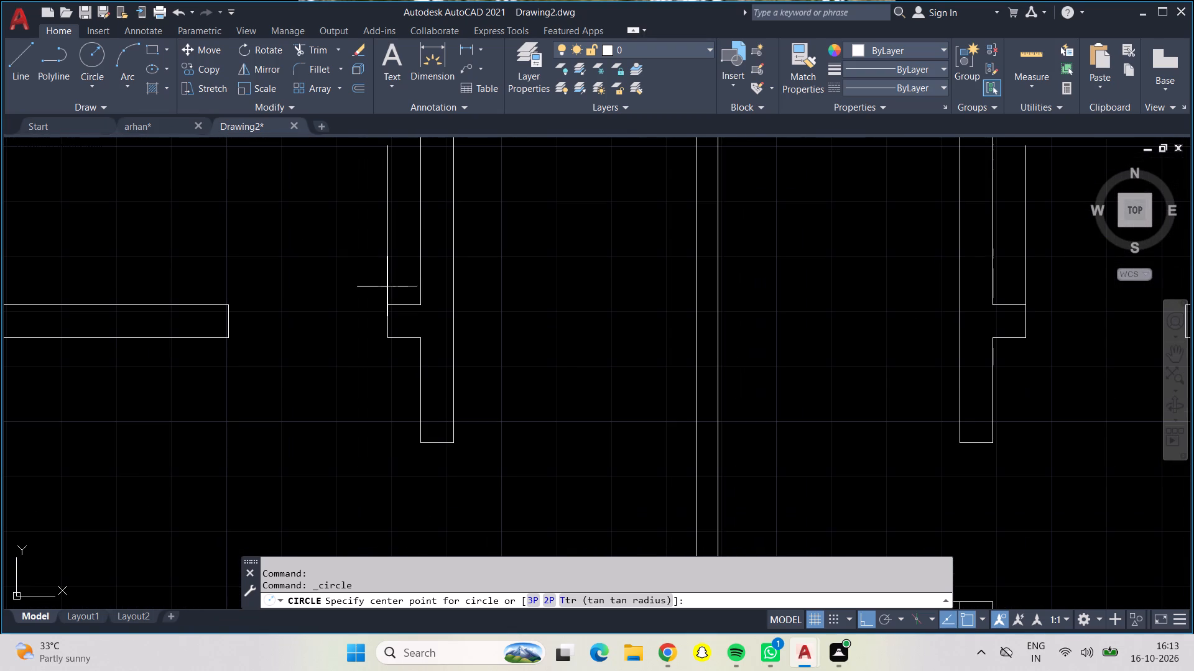
pyautogui.click(389, 305)
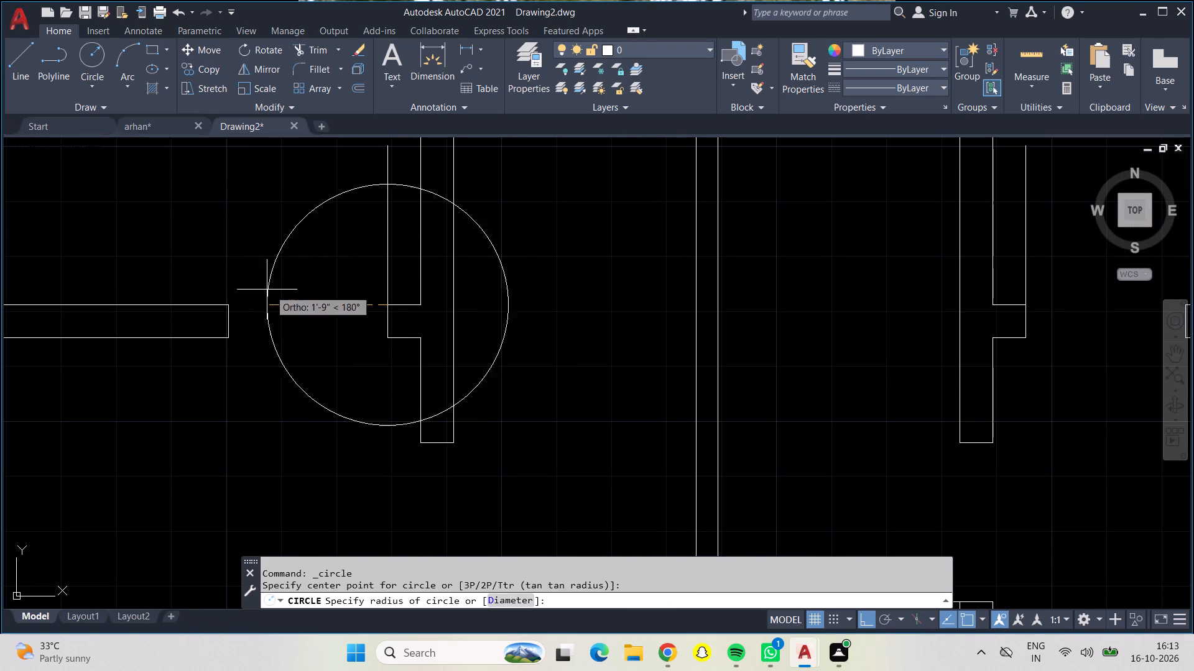
pyautogui.click(224, 302)
# Draw a matching 2'-5" radius swing circle at the upper-right dressing-area door, from its hinge corner to the opposite wall end.
pyautogui.click(80, 55)
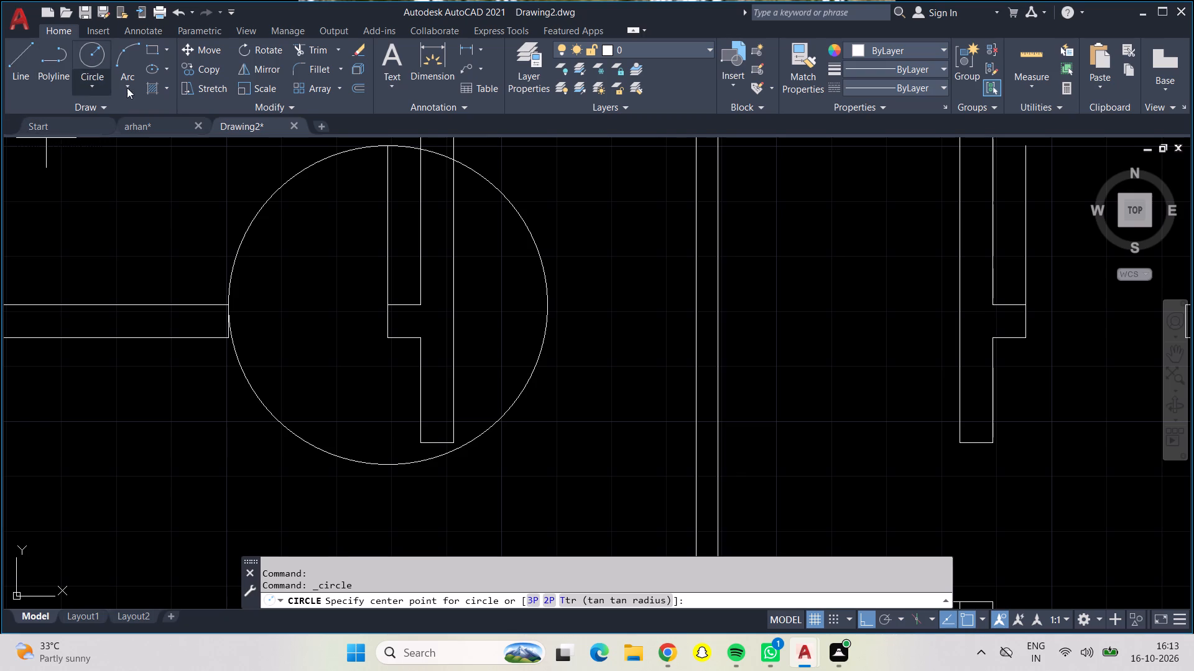
pyautogui.moveTo(597, 261); pyautogui.dragTo(233, 264, button='middle')
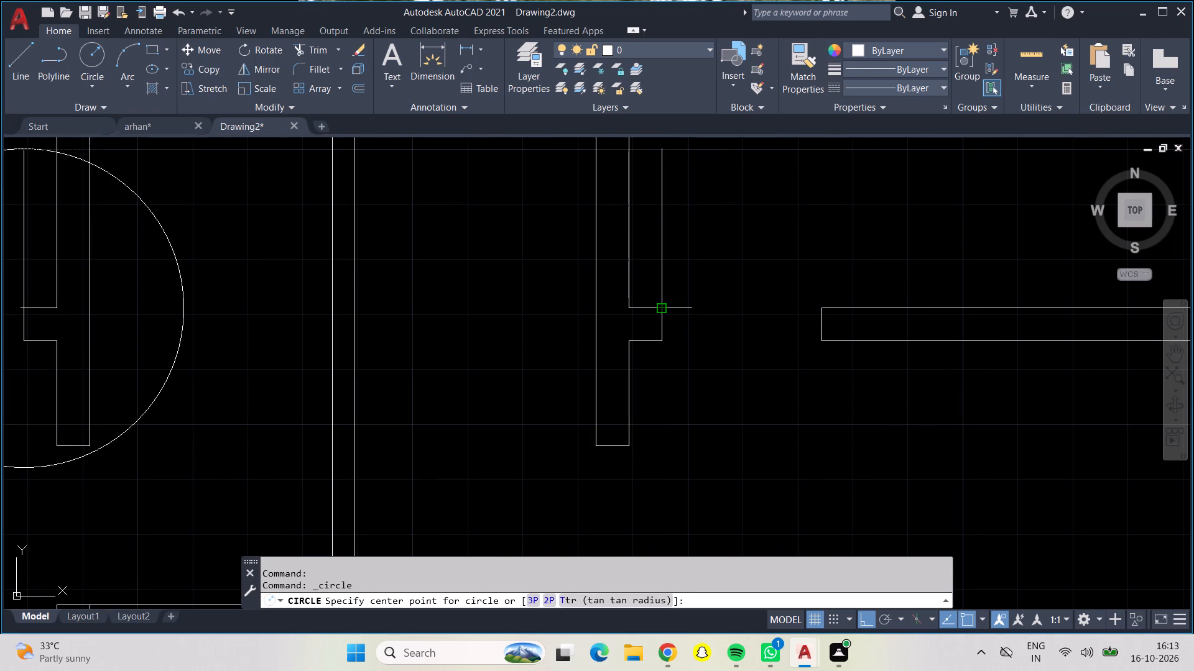
pyautogui.moveTo(662, 306); pyautogui.dragTo(672, 306)
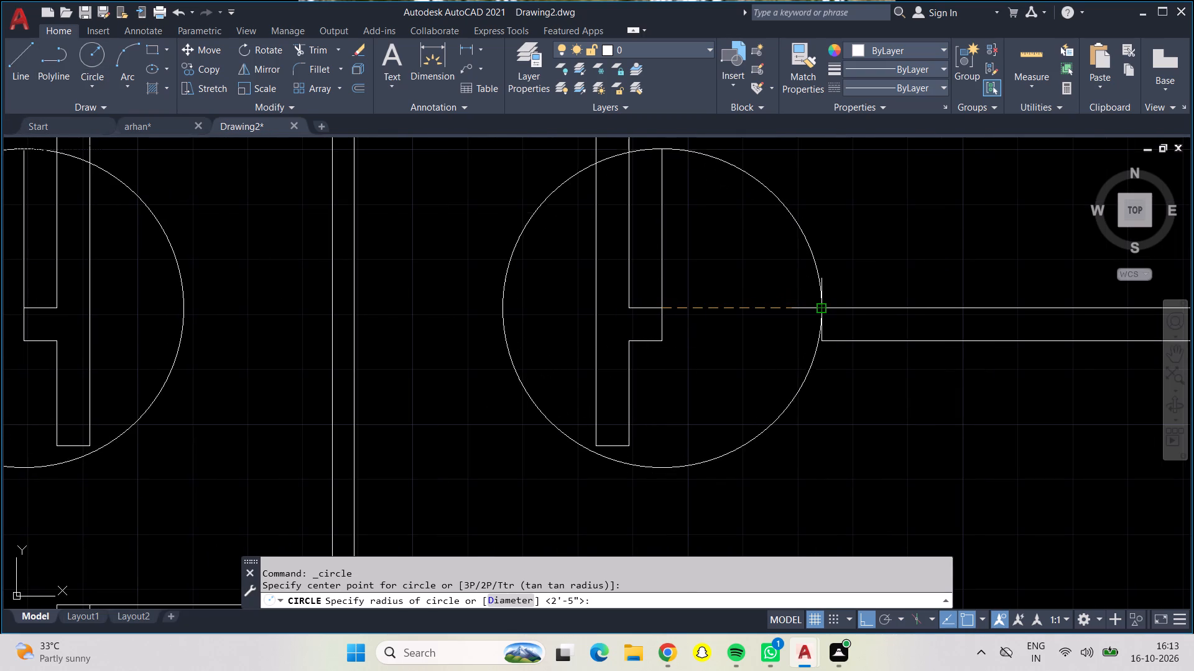
pyautogui.click(822, 312)
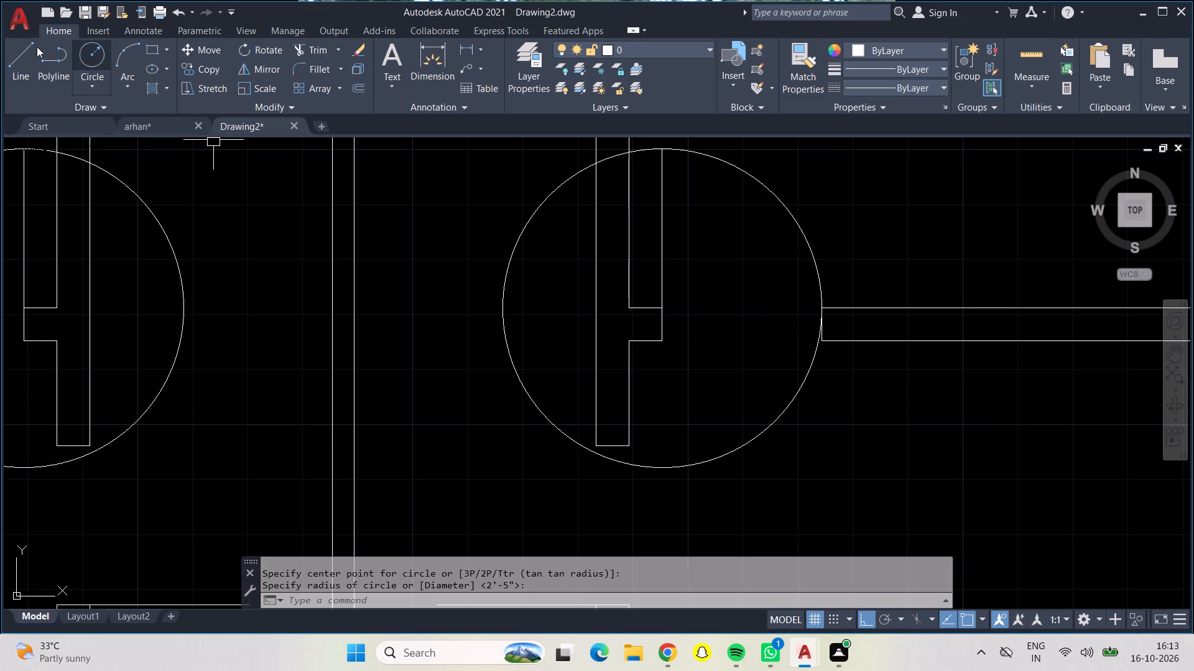
# Draw 2'-5" radius swing circles for both central bathroom doors, centred on the leaf hinge points and reaching the wall ends above.
pyautogui.click(95, 47)
pyautogui.moveTo(236, 270); pyautogui.dragTo(291, 130, button='middle')
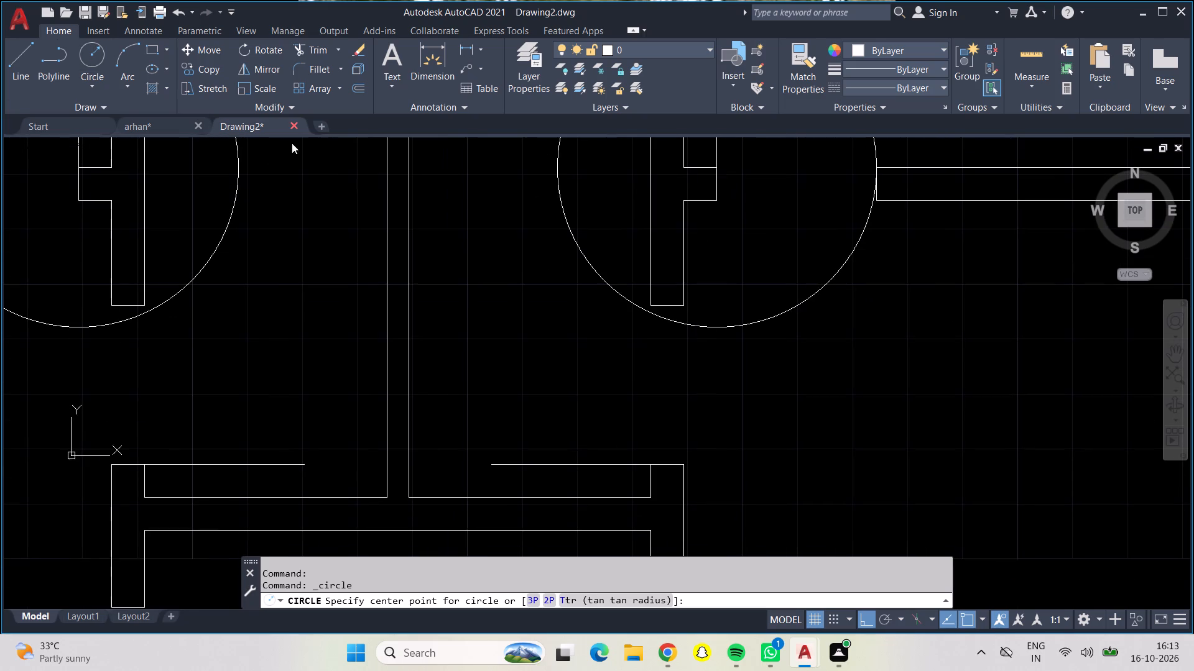
pyautogui.click(146, 466)
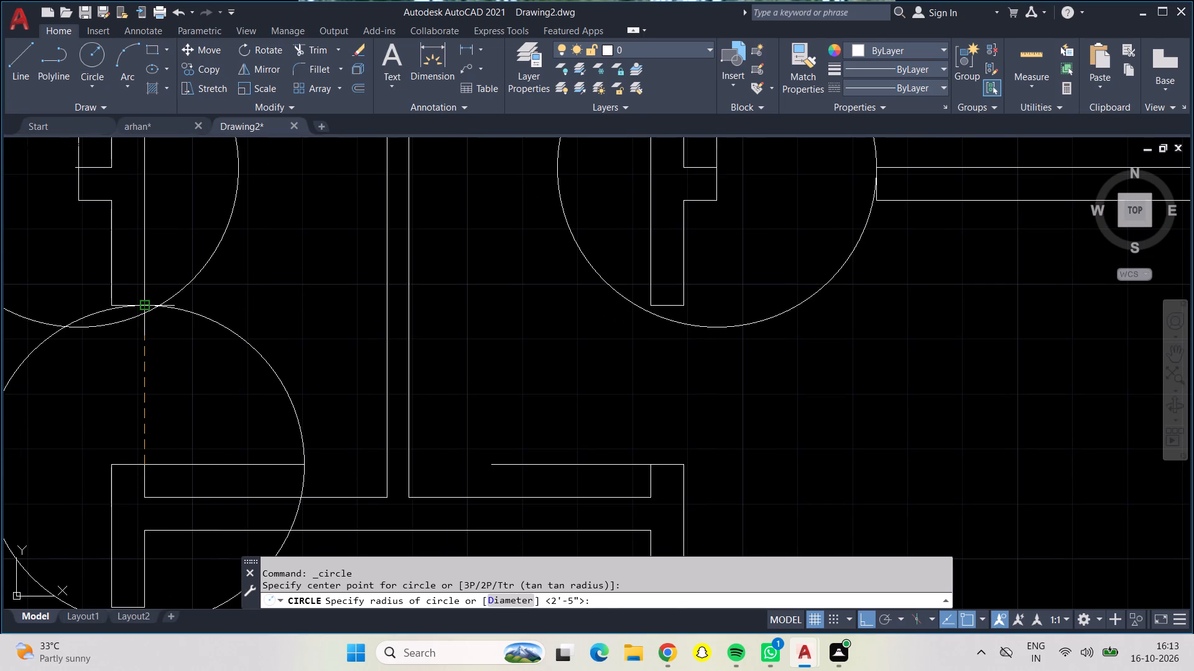
pyautogui.click(140, 306)
pyautogui.click(81, 51)
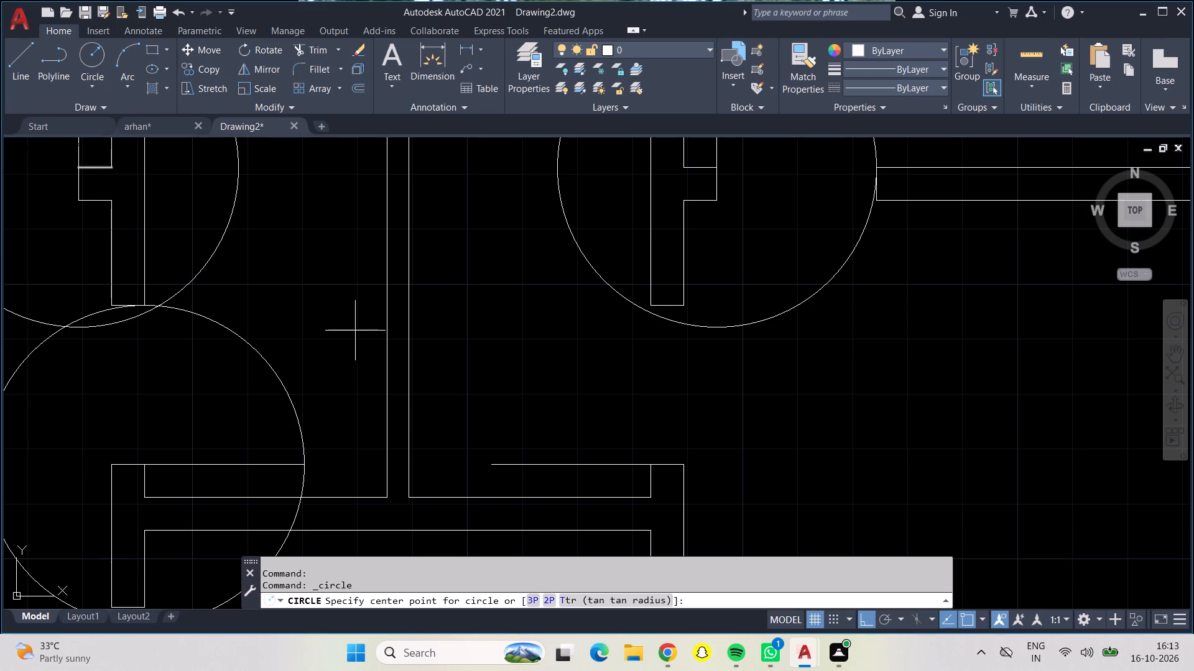
pyautogui.click(650, 464)
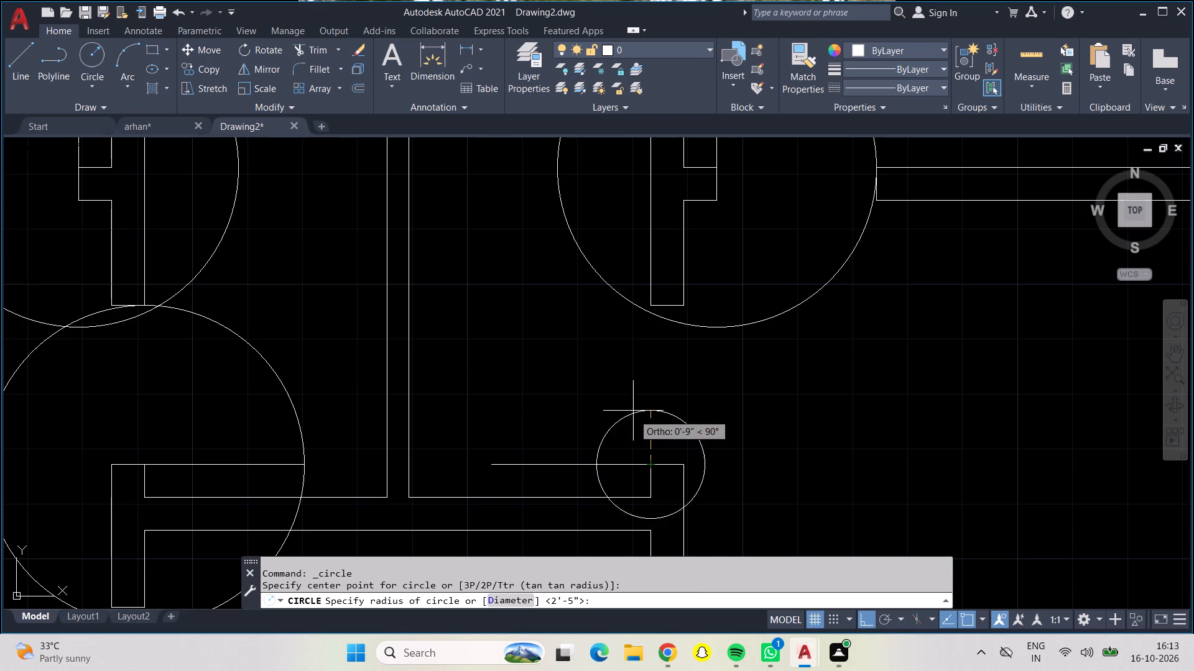
pyautogui.click(652, 306)
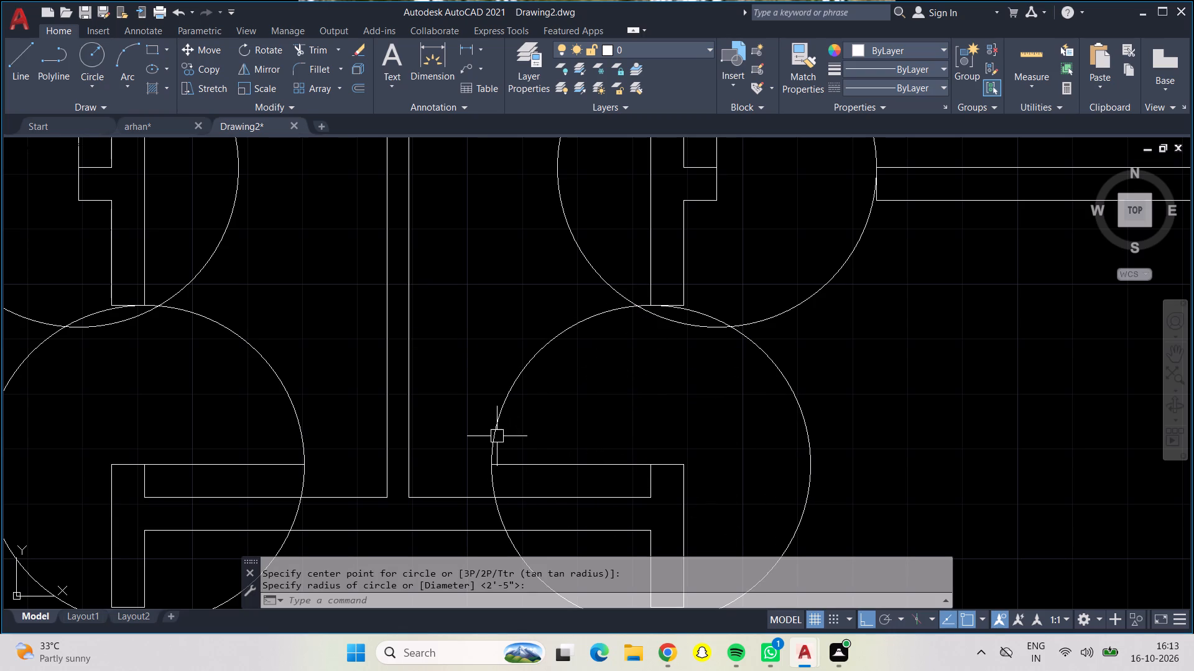
# Draw 3'-0" radius swing circles for the two facing bedroom doors below the bathrooms, from their hinge points to the wall ends above.
pyautogui.scroll(-1, 551, 429)
pyautogui.scroll(1, 551, 429)
pyautogui.scroll(-1, 499, 362)
pyautogui.moveTo(499, 362); pyautogui.dragTo(549, 427, button='middle')
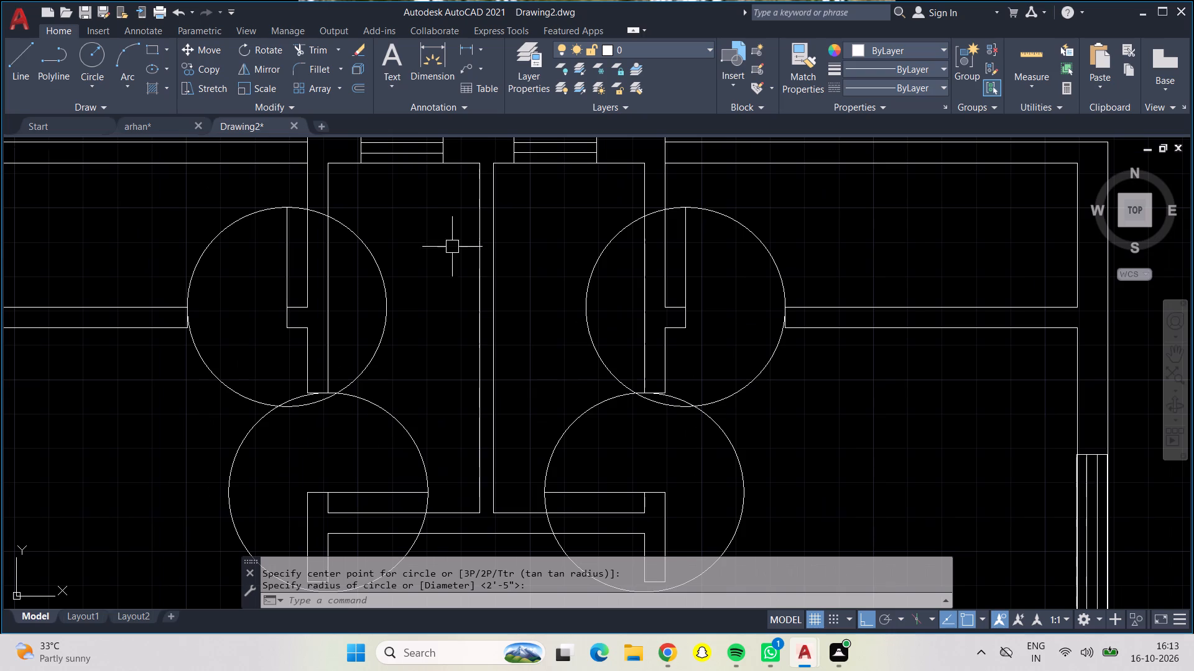
pyautogui.moveTo(93, 61); pyautogui.dragTo(94, 69)
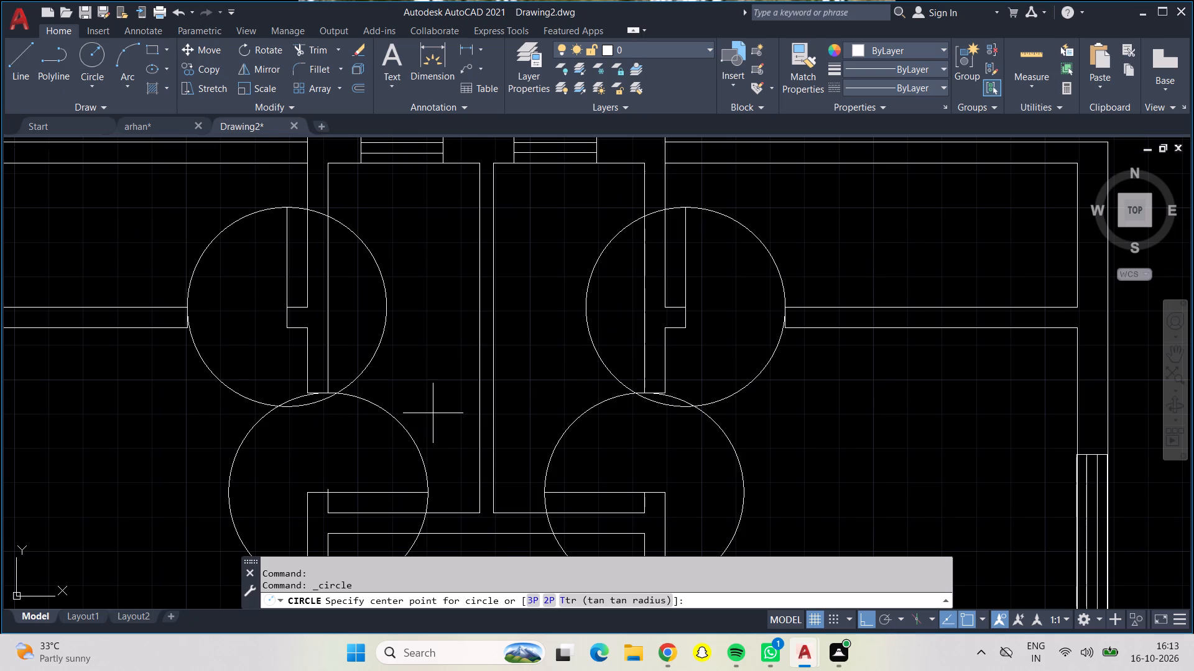
pyautogui.moveTo(433, 413); pyautogui.dragTo(368, 157, button='middle')
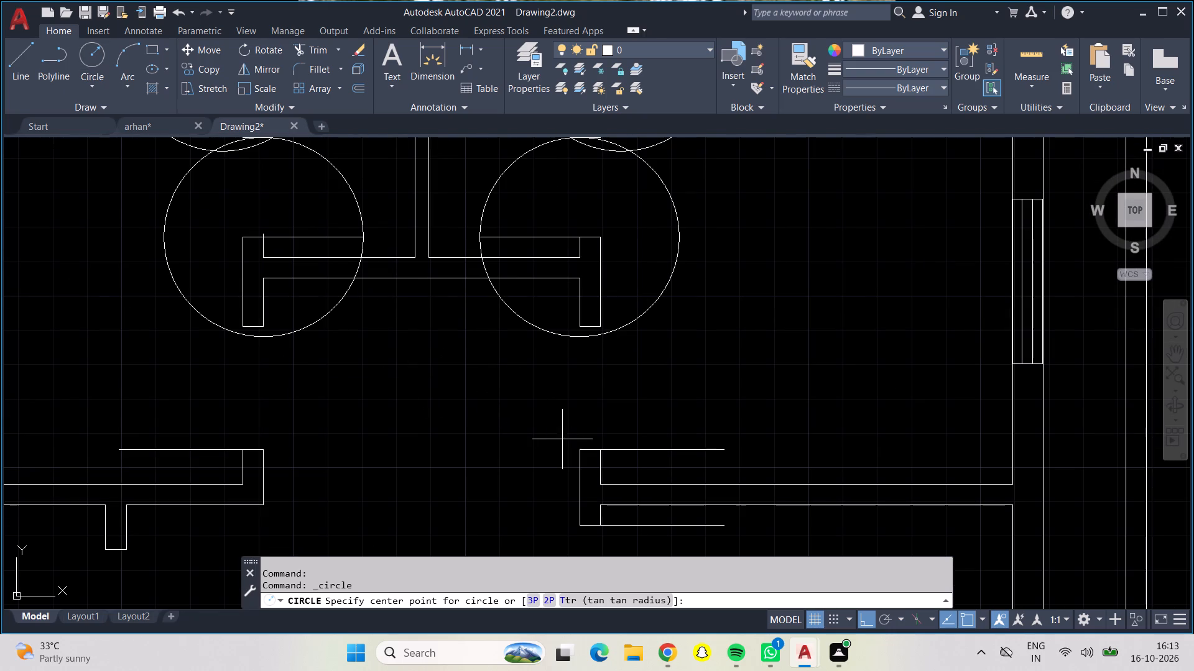
pyautogui.moveTo(598, 455); pyautogui.dragTo(597, 450)
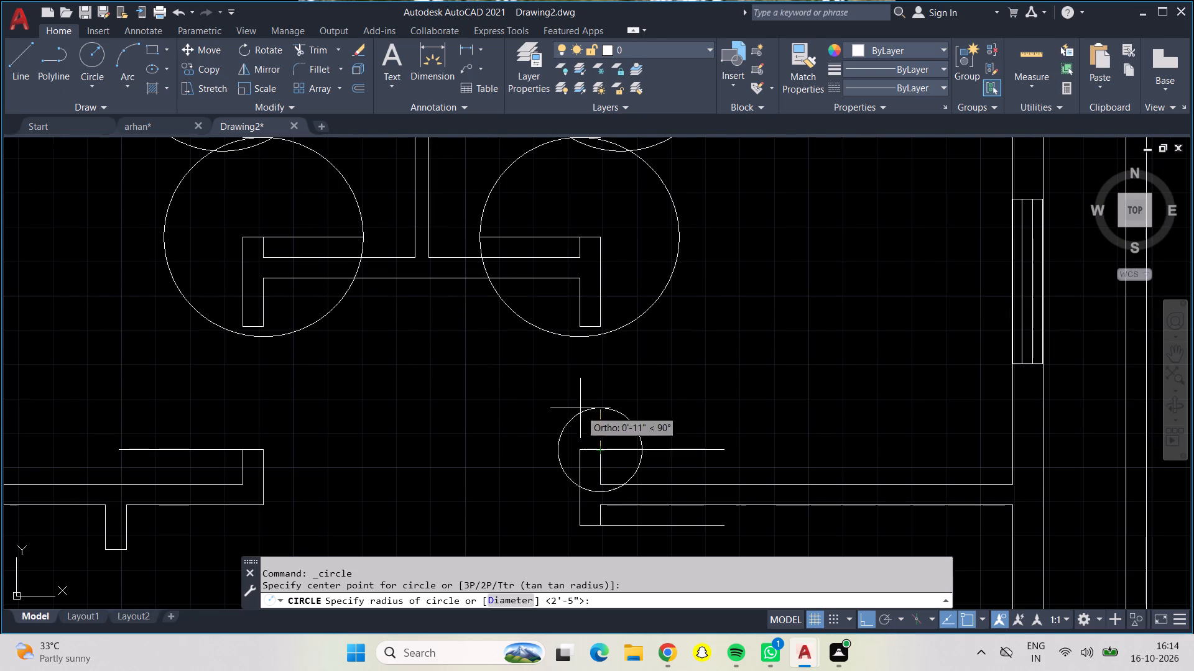
pyautogui.click(602, 330)
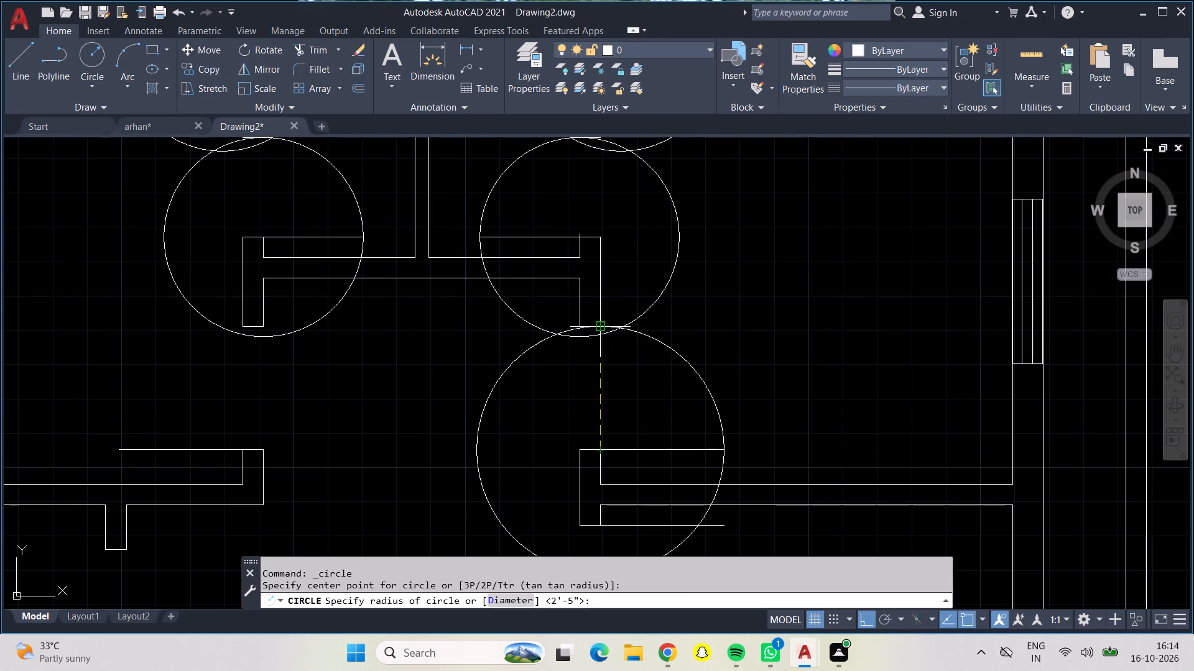
pyautogui.click(96, 62)
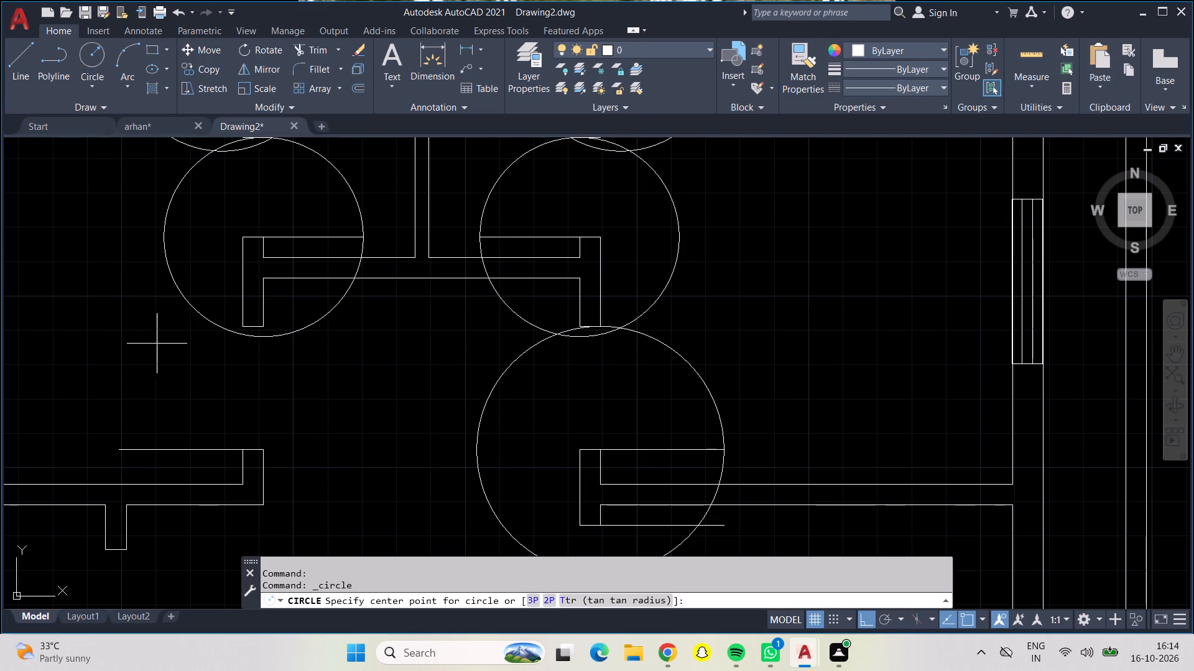
pyautogui.click(245, 447)
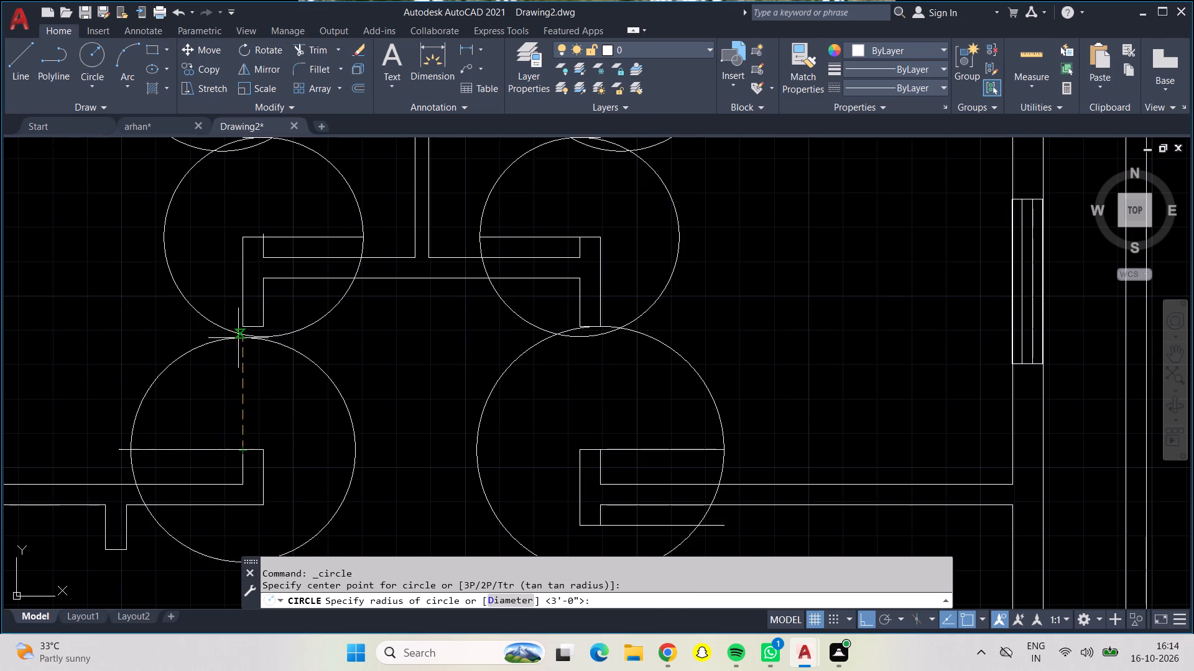
pyautogui.click(241, 331)
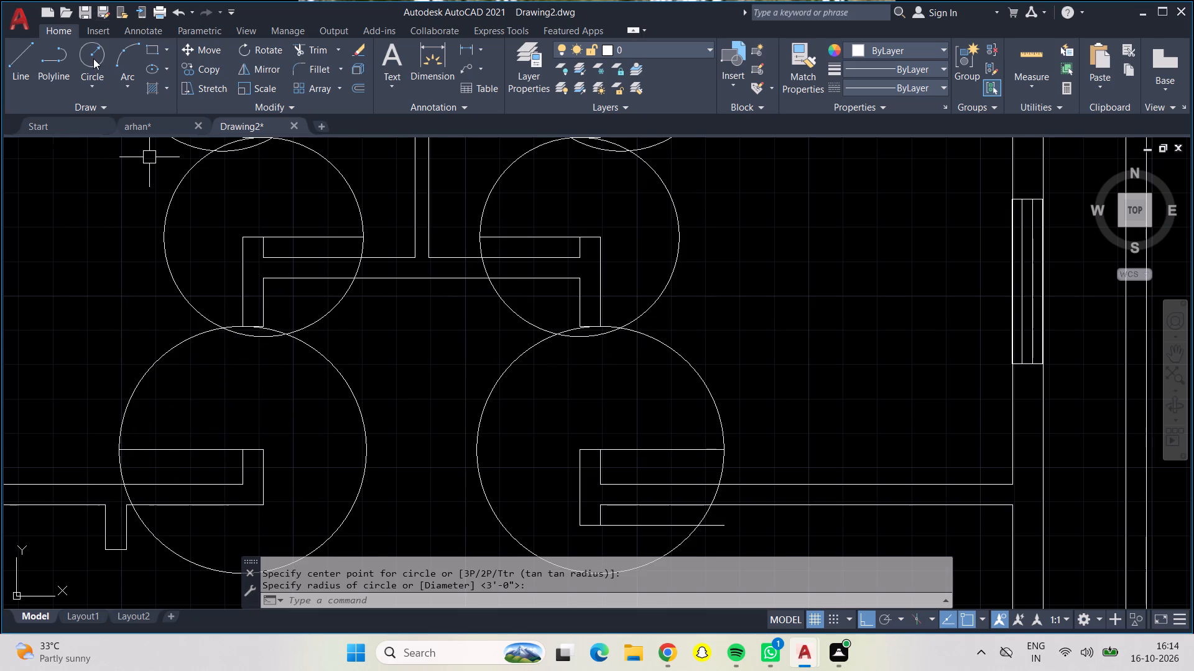
# Draw a 3'-0" radius swing circle for the lower right-hand room's door, from its hinge point to the wall end below.
pyautogui.click(93, 59)
pyautogui.moveTo(386, 477); pyautogui.dragTo(392, 349, button='middle')
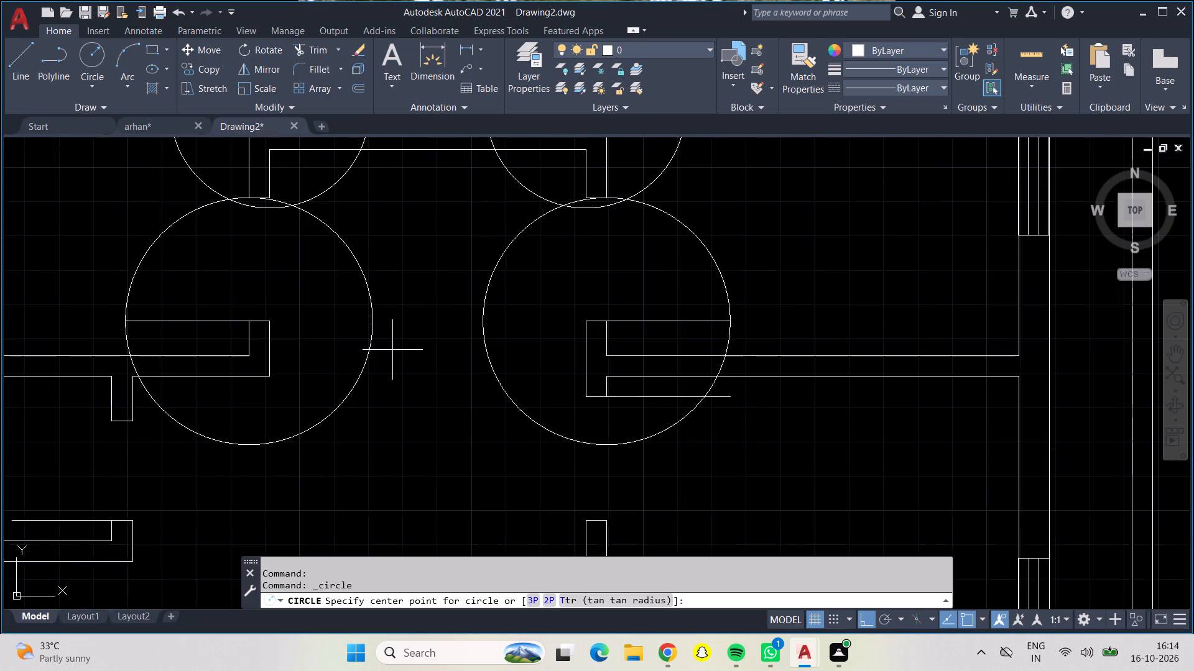
pyautogui.scroll(-1, 389, 370)
pyautogui.moveTo(380, 420); pyautogui.dragTo(369, 391, button='middle')
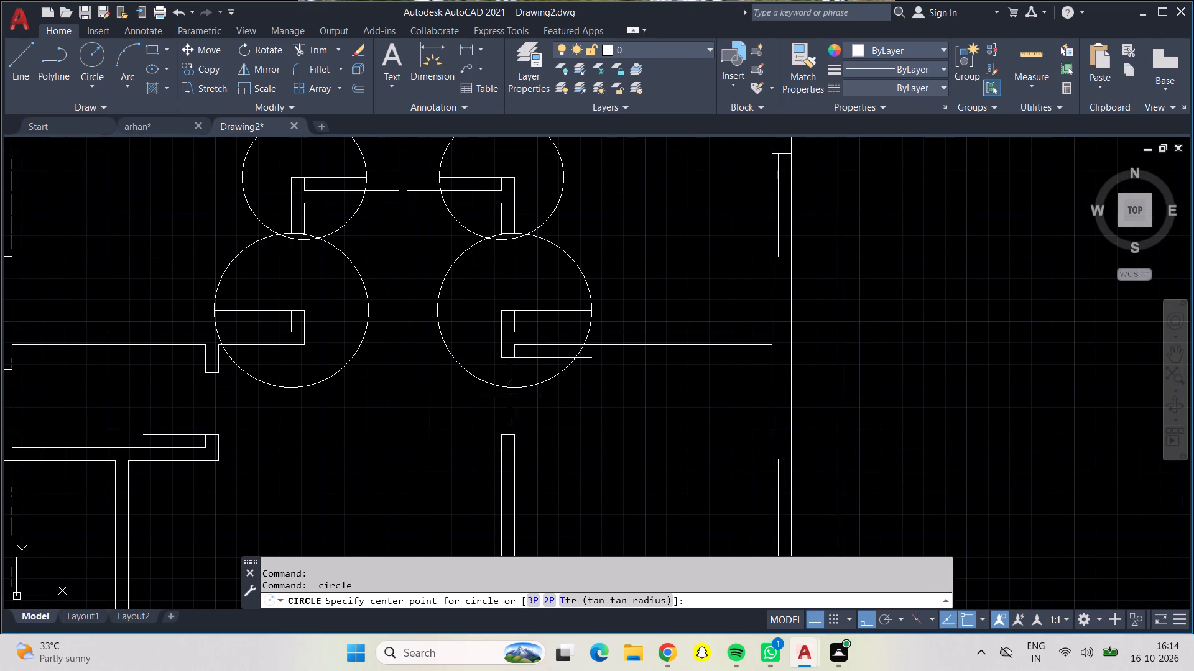
pyautogui.scroll(-1, 519, 359)
pyautogui.scroll(2, 519, 359)
pyautogui.click(510, 354)
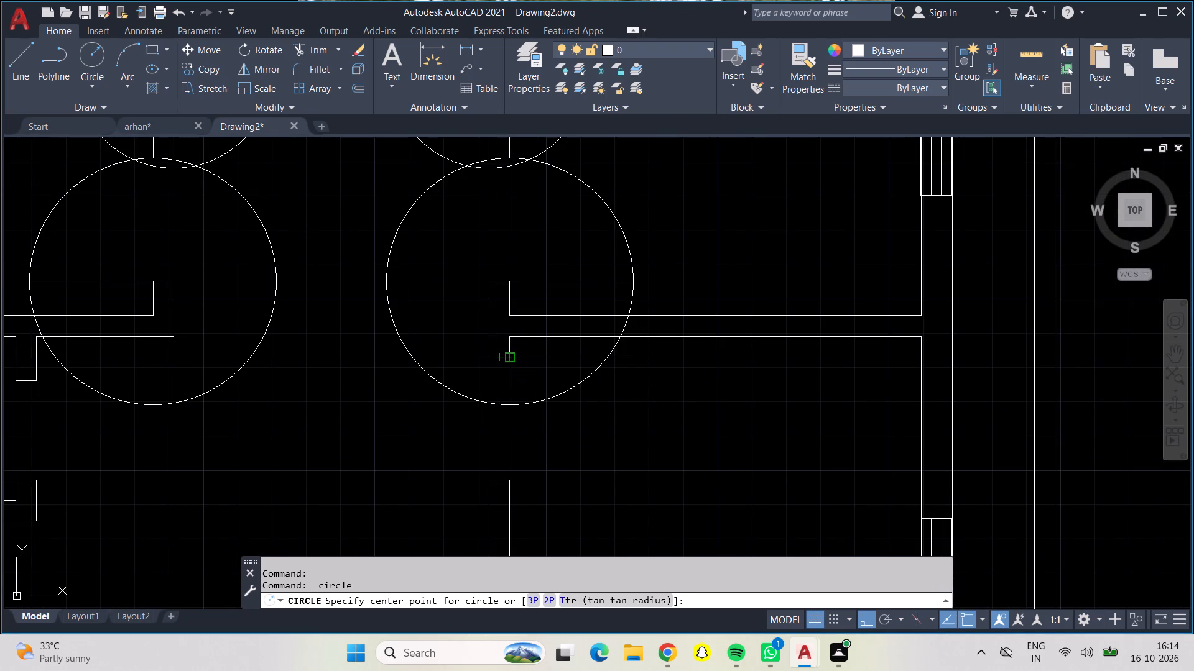
pyautogui.click(511, 477)
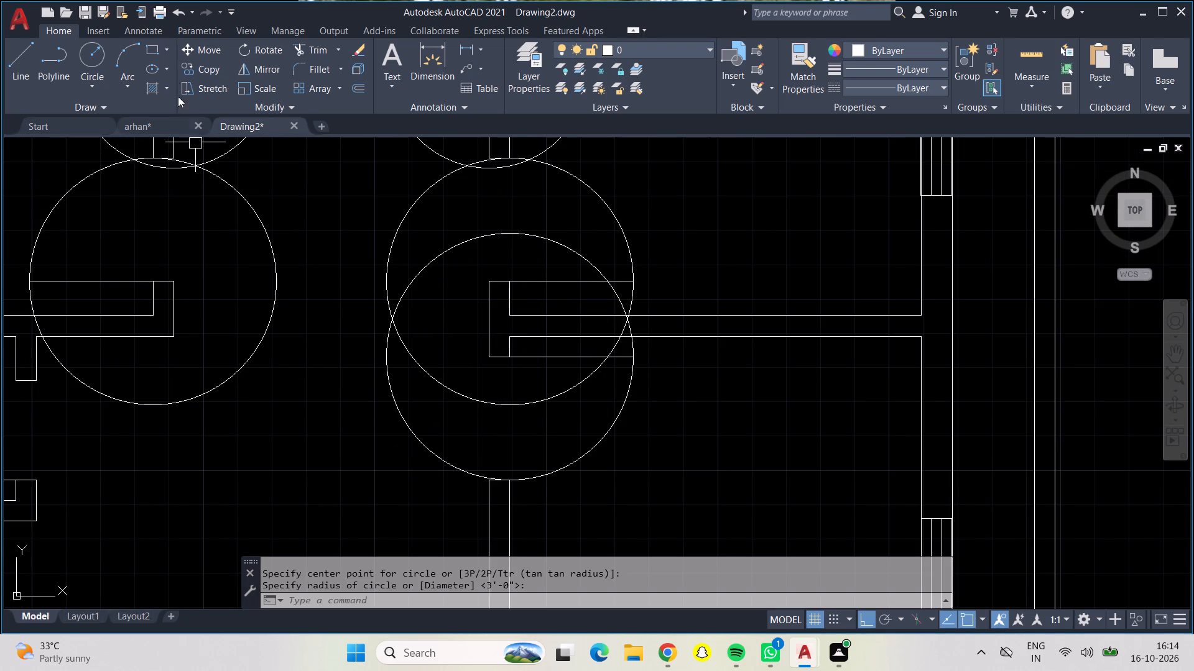
# Draw a swing circle for the small left-hand room's door, from its hinge point to the wall stub above.
pyautogui.click(87, 57)
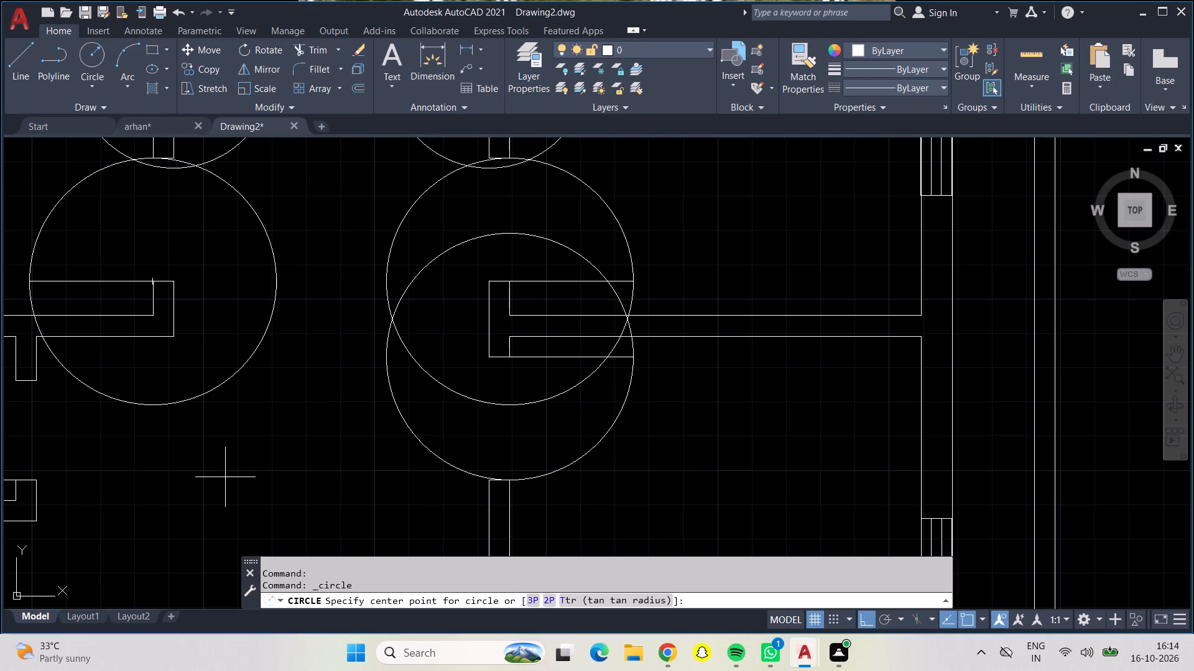
pyautogui.moveTo(225, 477); pyautogui.dragTo(326, 467, button='middle')
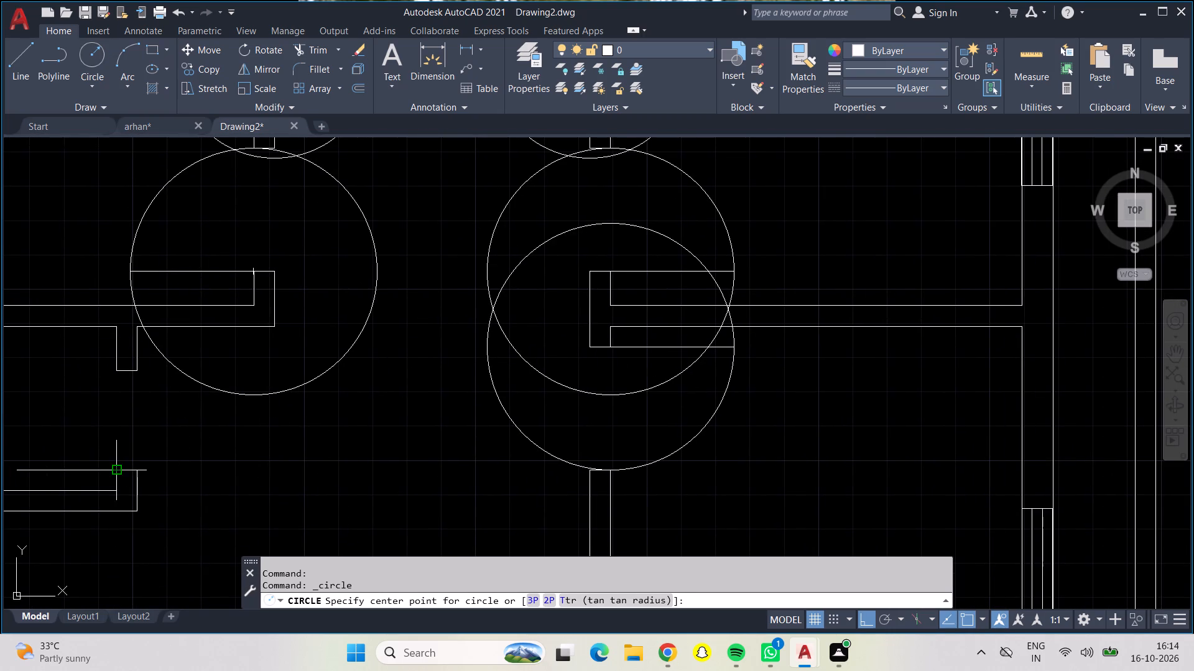
pyautogui.click(114, 470)
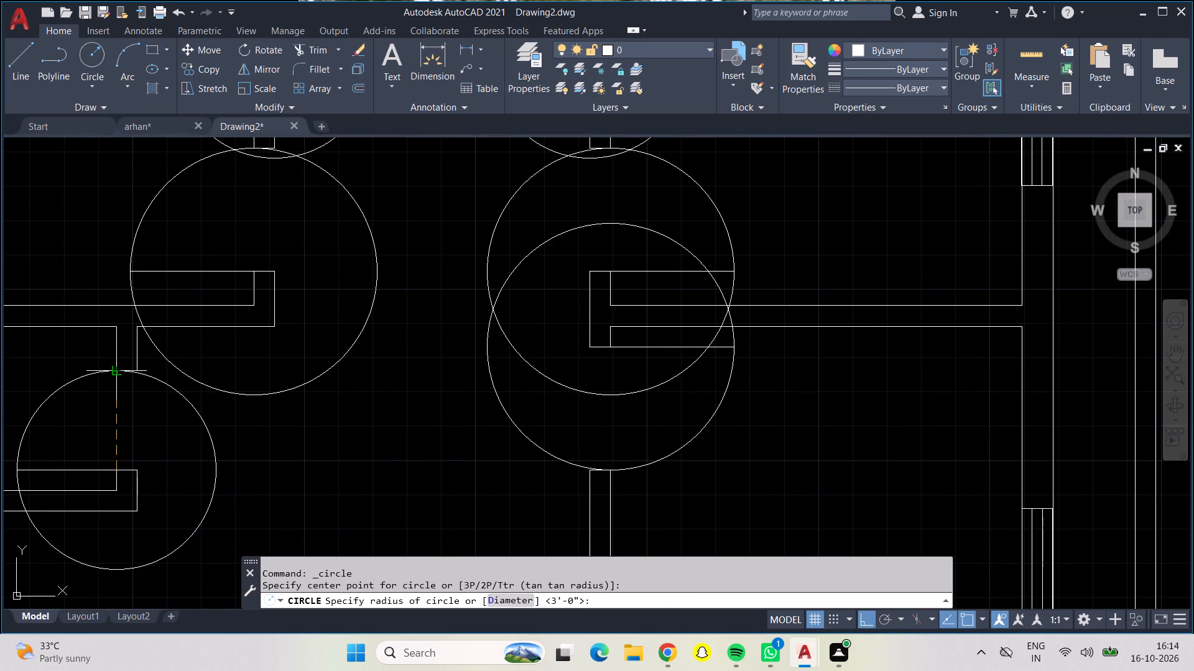
pyautogui.click(119, 370)
pyautogui.scroll(1, 246, 468)
pyautogui.scroll(-1, 256, 506)
pyautogui.scroll(1, 256, 506)
pyautogui.scroll(-1, 256, 506)
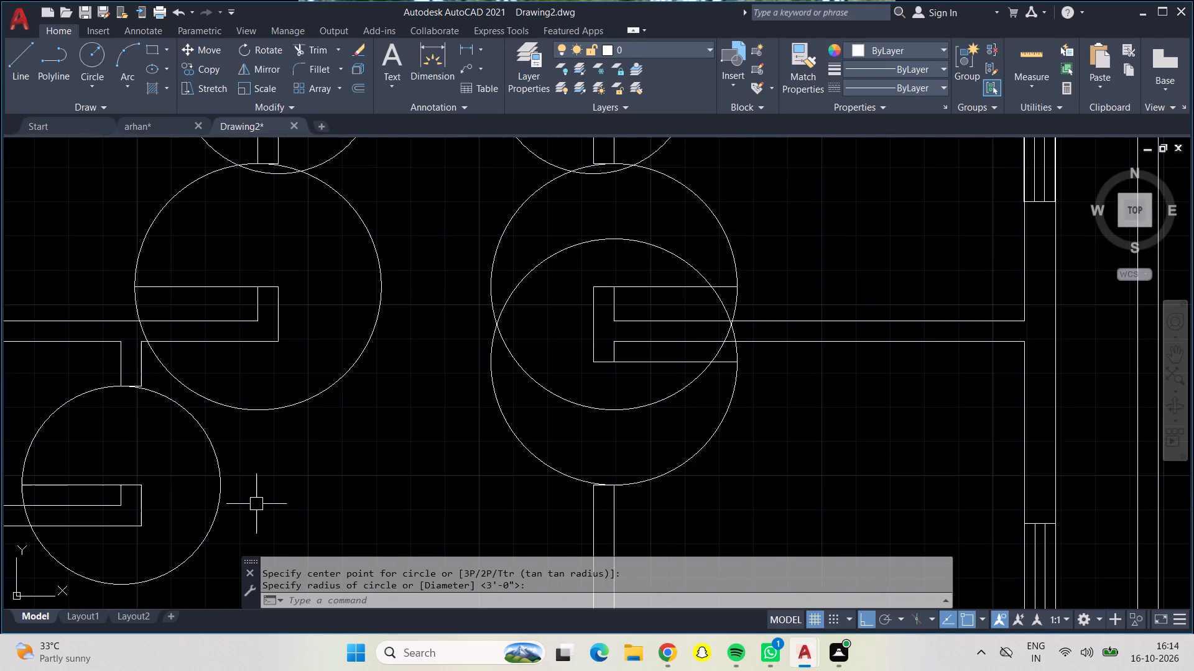
# Draw a swing circle for the small room's door beside the entrance, from its hinge point to the wall end opposite.
pyautogui.scroll(-3, 256, 503)
pyautogui.moveTo(272, 504); pyautogui.dragTo(255, 299, button='middle')
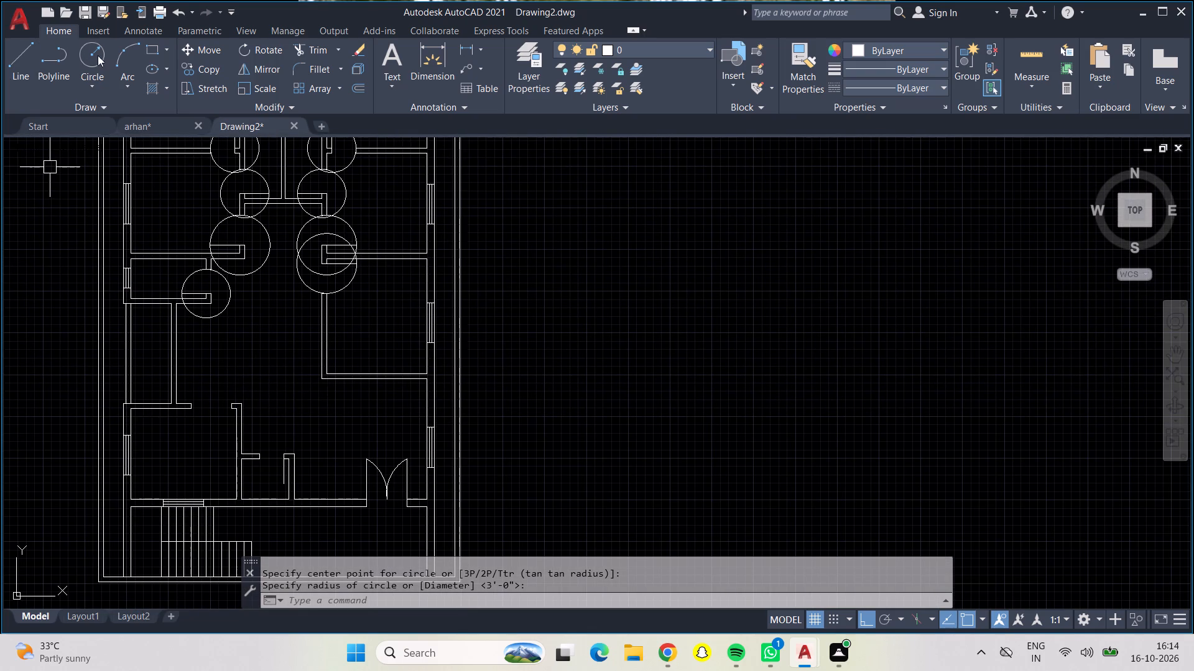
pyautogui.click(96, 52)
pyautogui.scroll(3, 297, 485)
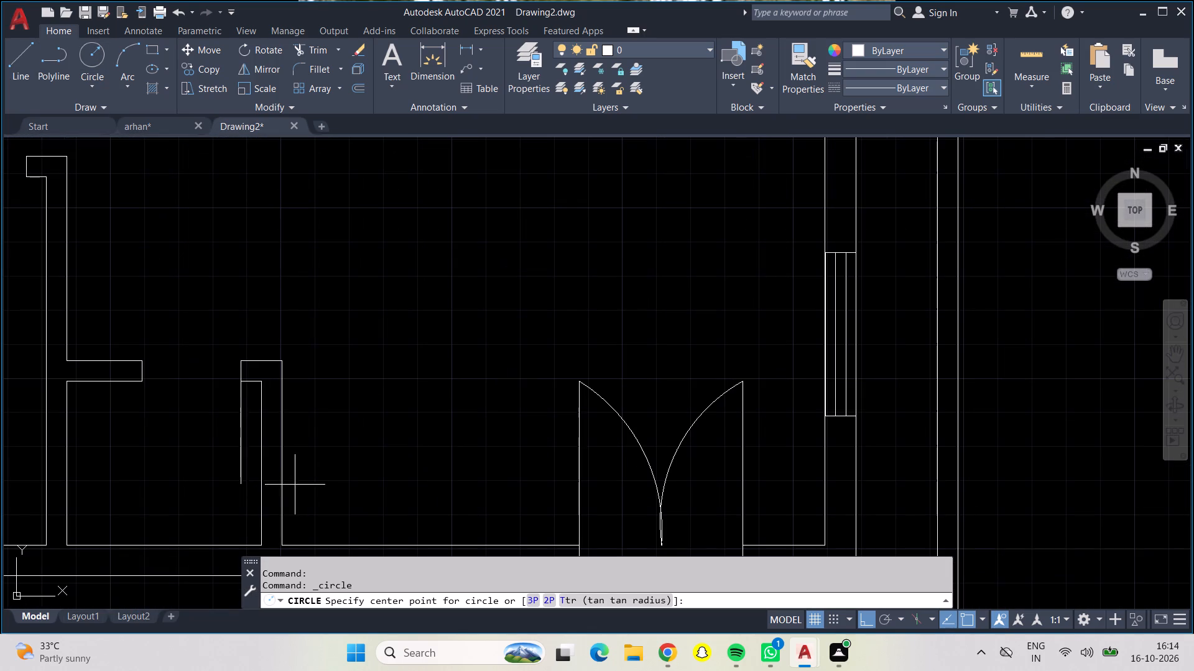
pyautogui.click(241, 380)
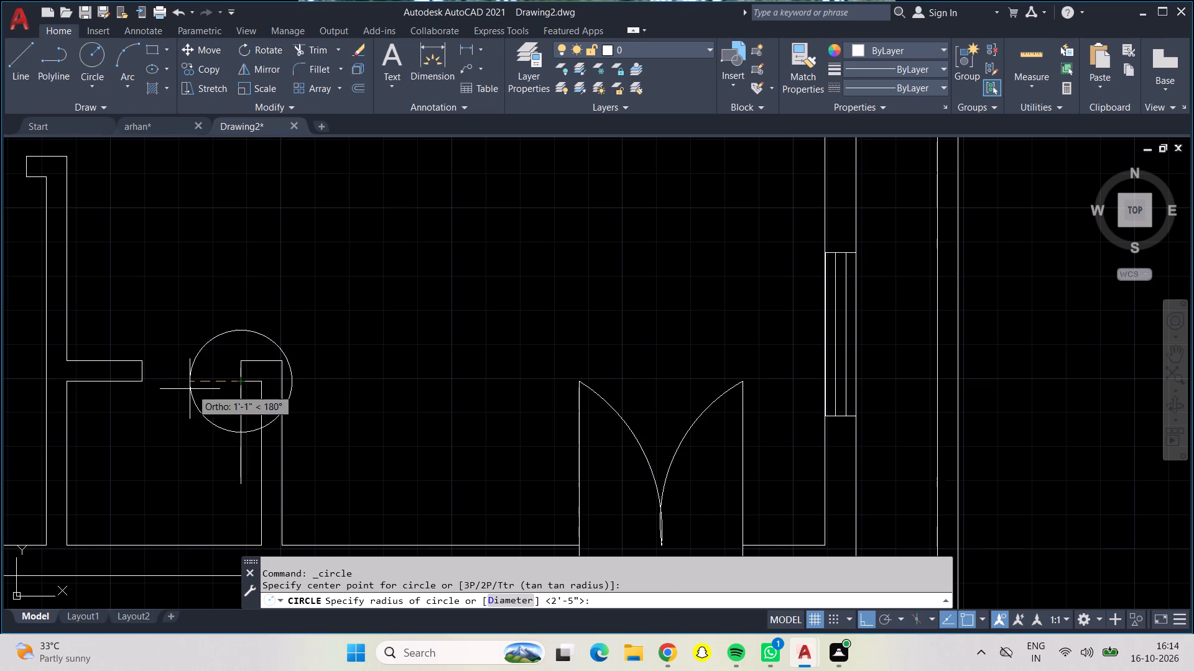
pyautogui.click(136, 384)
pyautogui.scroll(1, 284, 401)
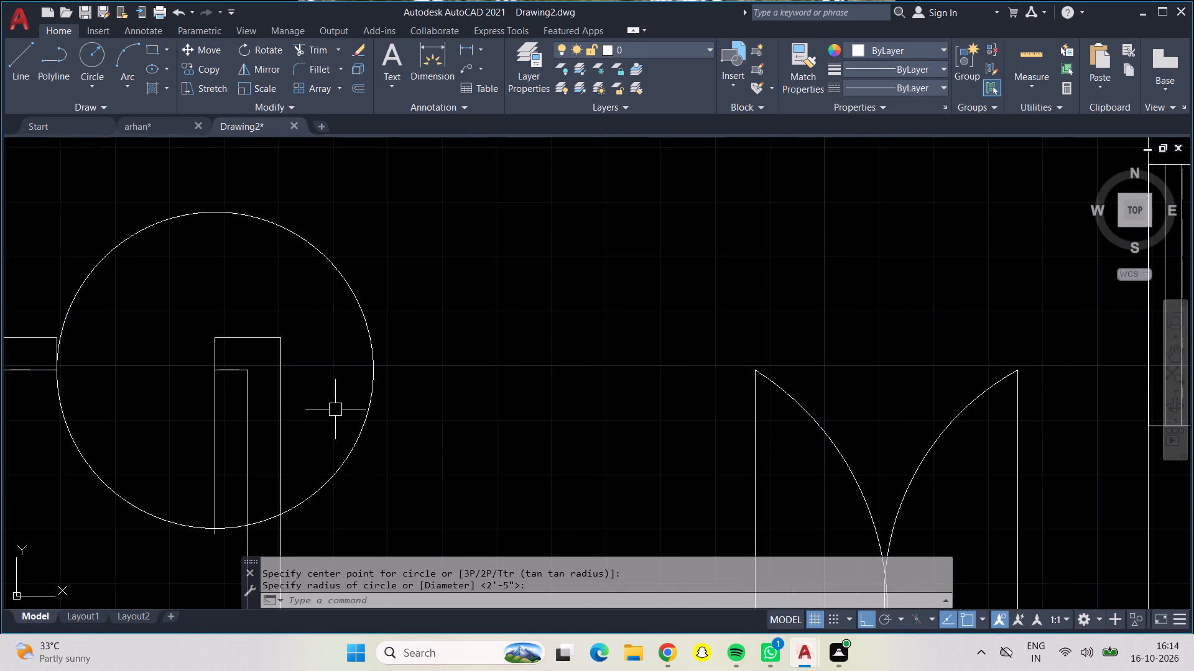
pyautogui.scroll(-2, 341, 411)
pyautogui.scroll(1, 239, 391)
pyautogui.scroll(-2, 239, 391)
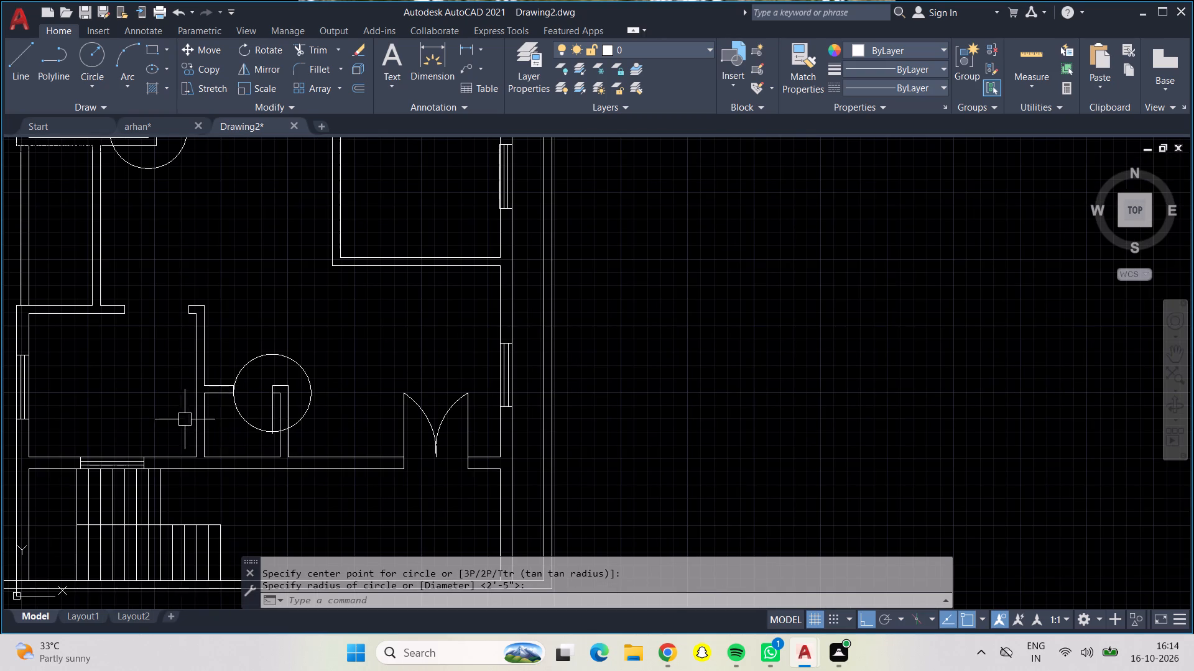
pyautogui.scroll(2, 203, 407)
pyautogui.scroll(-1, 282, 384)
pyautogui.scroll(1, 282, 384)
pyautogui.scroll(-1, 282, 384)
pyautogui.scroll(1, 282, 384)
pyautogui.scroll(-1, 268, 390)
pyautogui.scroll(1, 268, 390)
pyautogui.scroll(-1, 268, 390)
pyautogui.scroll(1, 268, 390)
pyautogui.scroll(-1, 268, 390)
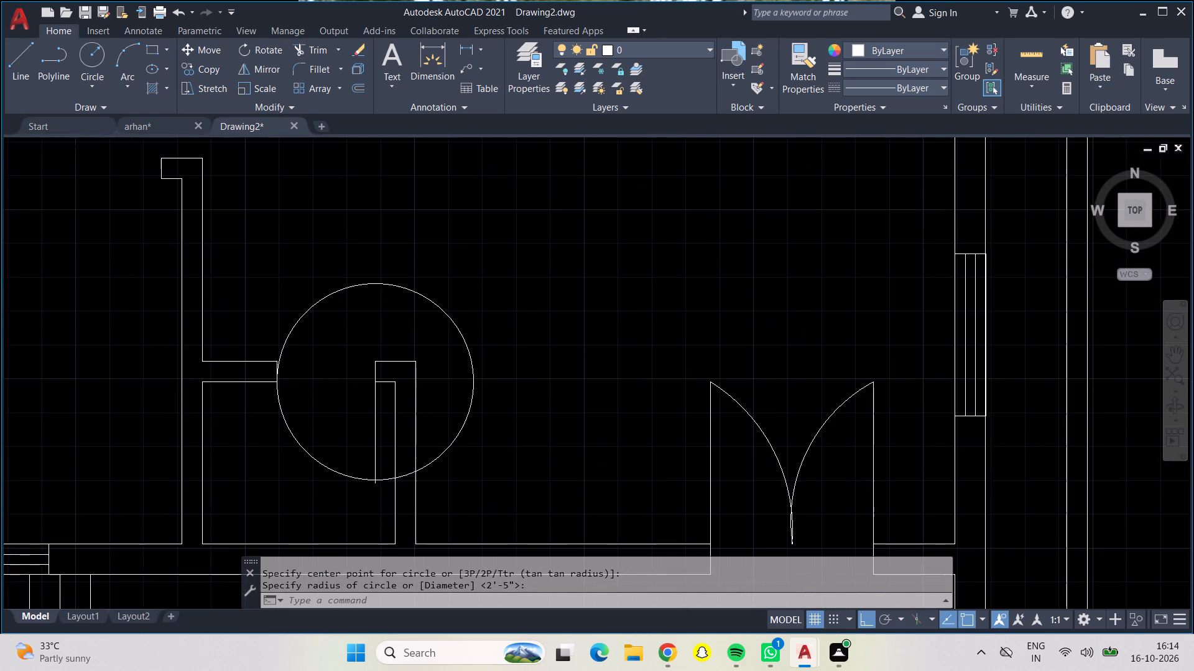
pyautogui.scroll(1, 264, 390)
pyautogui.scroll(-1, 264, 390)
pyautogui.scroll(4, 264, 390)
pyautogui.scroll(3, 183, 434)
# Trim the swing circle of the small room beside the entrance to a quarter arc, and trim the door leaf's overshoot past it.
pyautogui.moveTo(238, 436); pyautogui.dragTo(228, 486, button='middle')
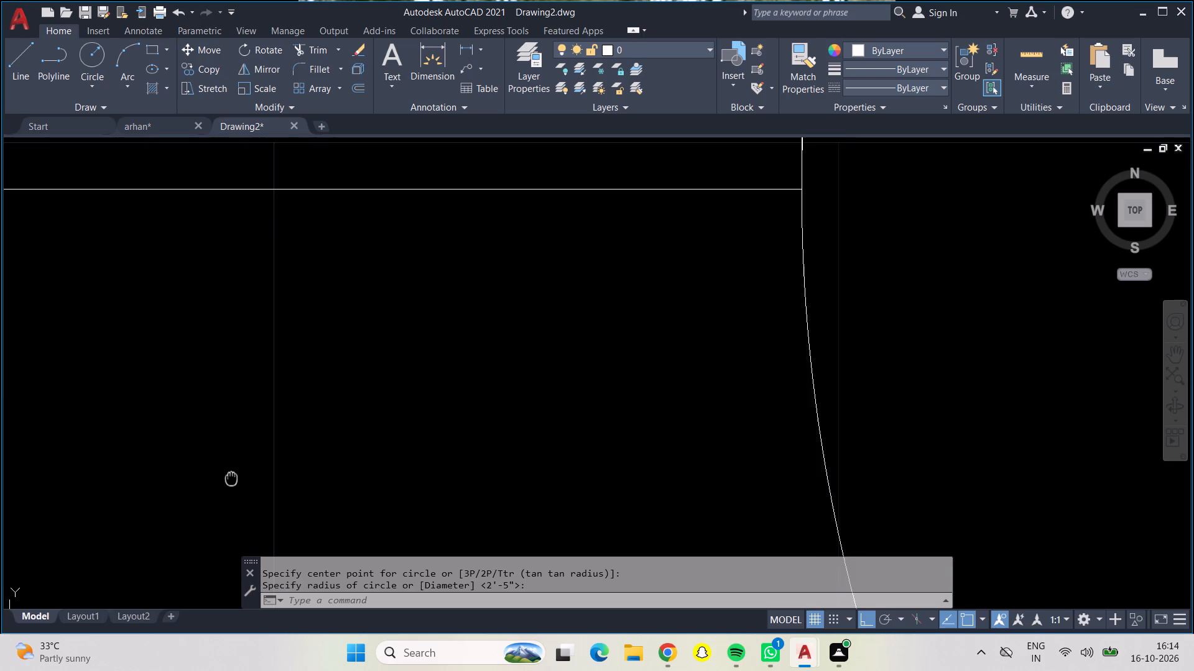
pyautogui.moveTo(228, 486); pyautogui.dragTo(215, 535, button='middle')
pyautogui.scroll(-6, 241, 512)
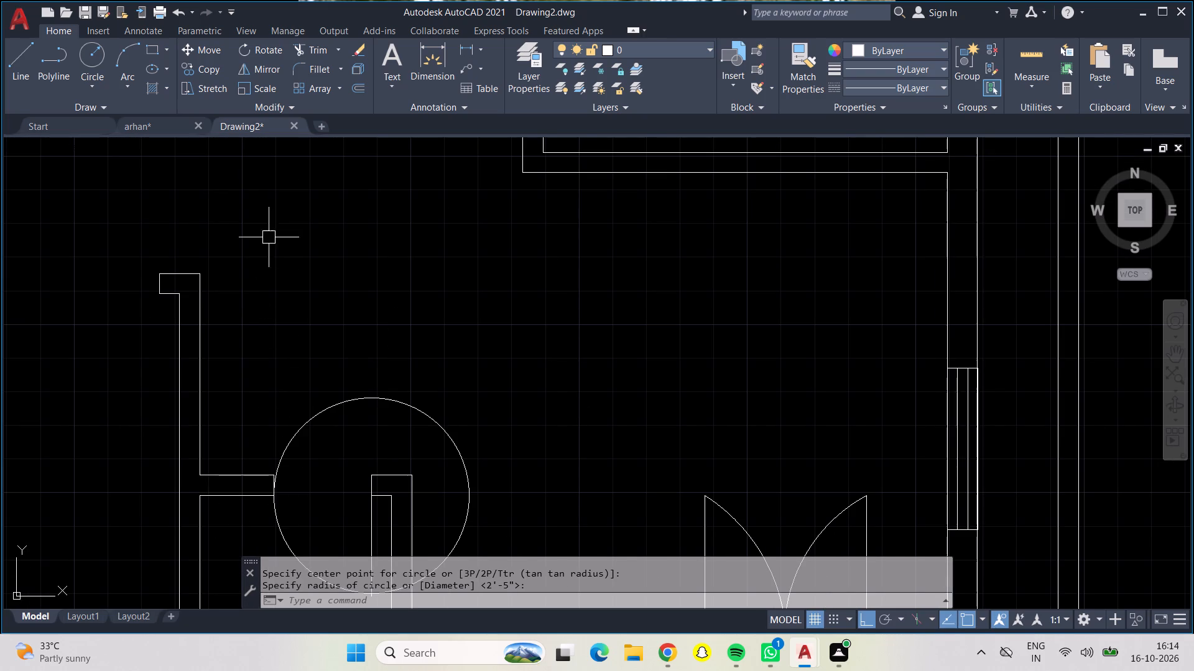
pyautogui.click(303, 53)
pyautogui.click(309, 422)
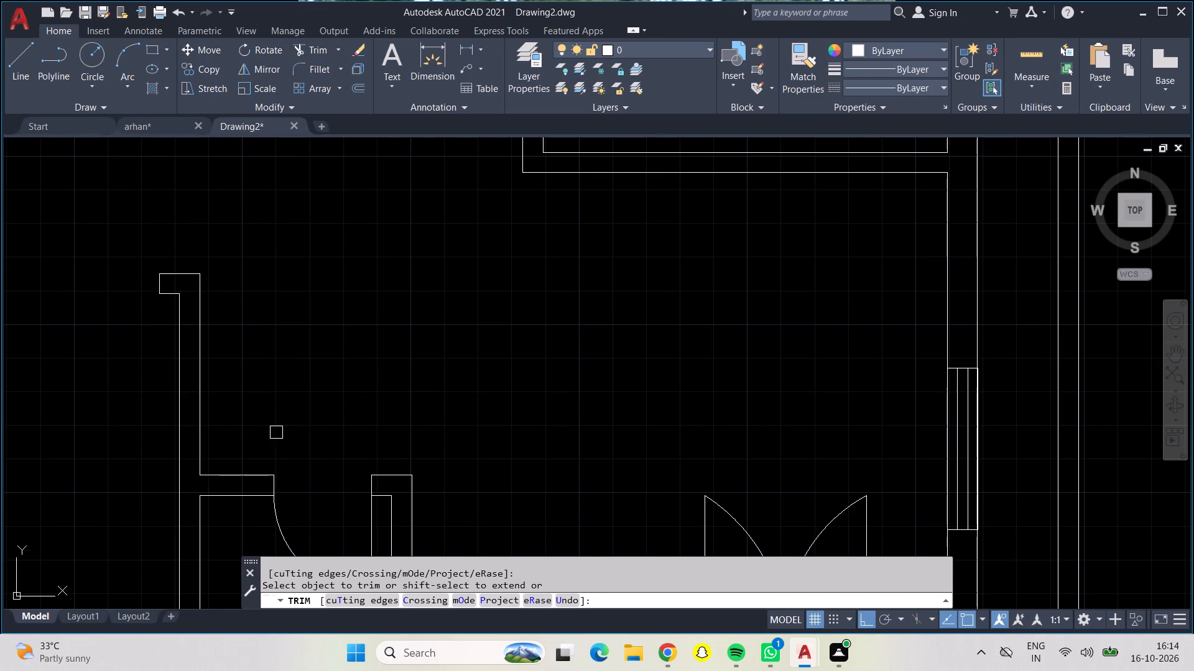
pyautogui.scroll(-1, 320, 481)
pyautogui.moveTo(320, 481); pyautogui.dragTo(320, 480, button='middle')
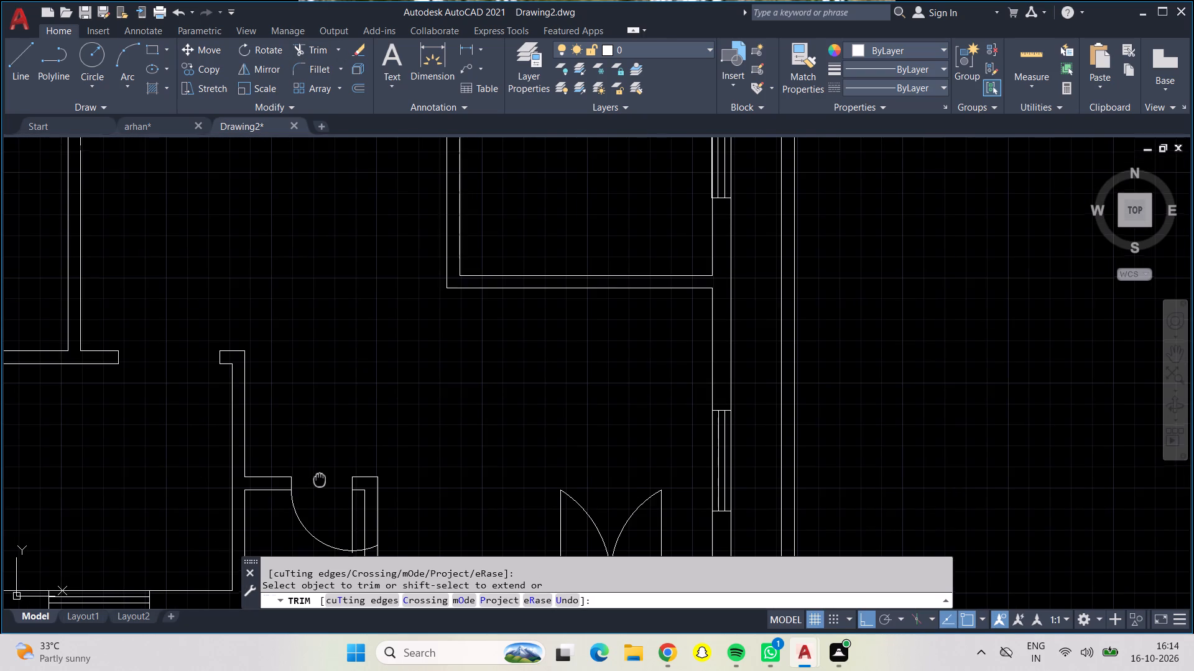
pyautogui.moveTo(320, 480); pyautogui.dragTo(318, 461, button='middle')
pyautogui.moveTo(313, 543); pyautogui.dragTo(307, 509, button='middle')
pyautogui.scroll(4, 339, 518)
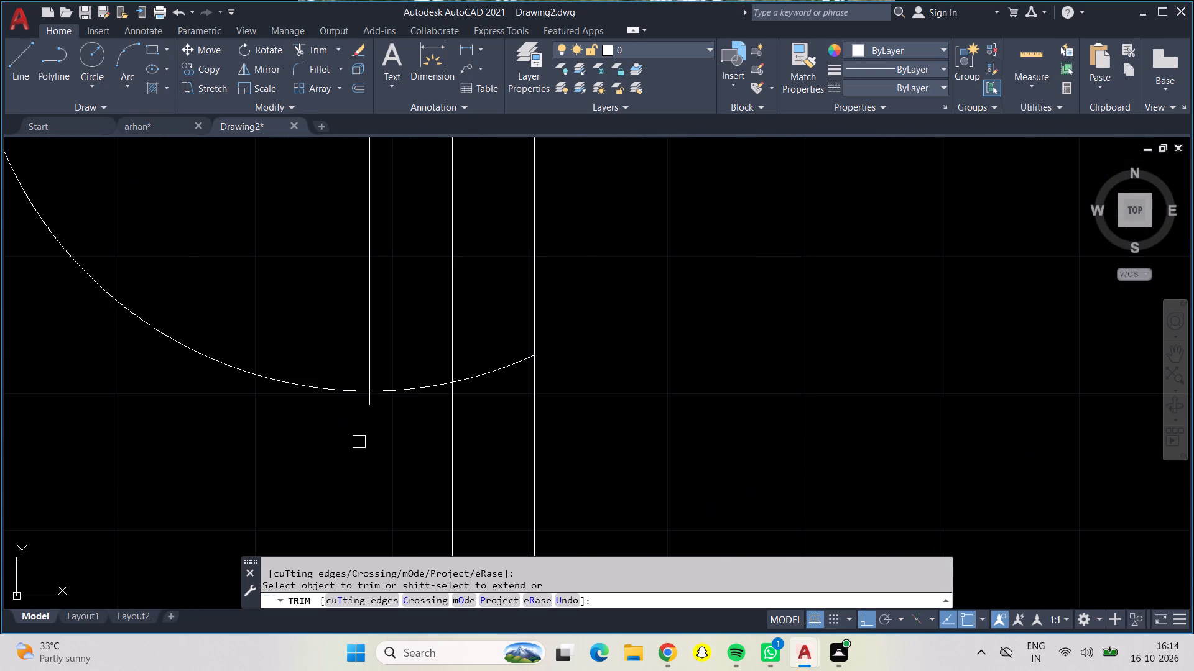
pyautogui.click(373, 408)
pyautogui.click(409, 390)
pyautogui.click(484, 378)
# Trim the small left-hand room's swing circle to a quarter arc between the wall stub and the door leaf's end.
pyautogui.scroll(-3, 472, 396)
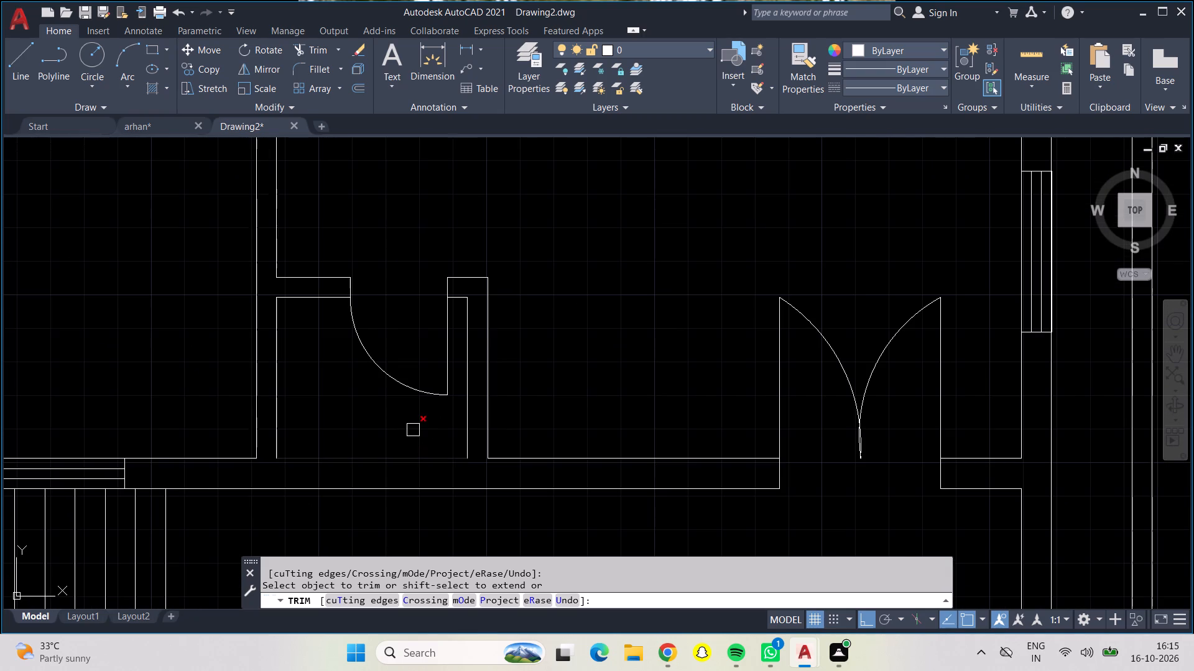
pyautogui.moveTo(417, 299); pyautogui.dragTo(437, 582, button='middle')
pyautogui.scroll(-1, 414, 370)
pyautogui.scroll(1, 414, 369)
pyautogui.moveTo(414, 369); pyautogui.dragTo(412, 394, button='middle')
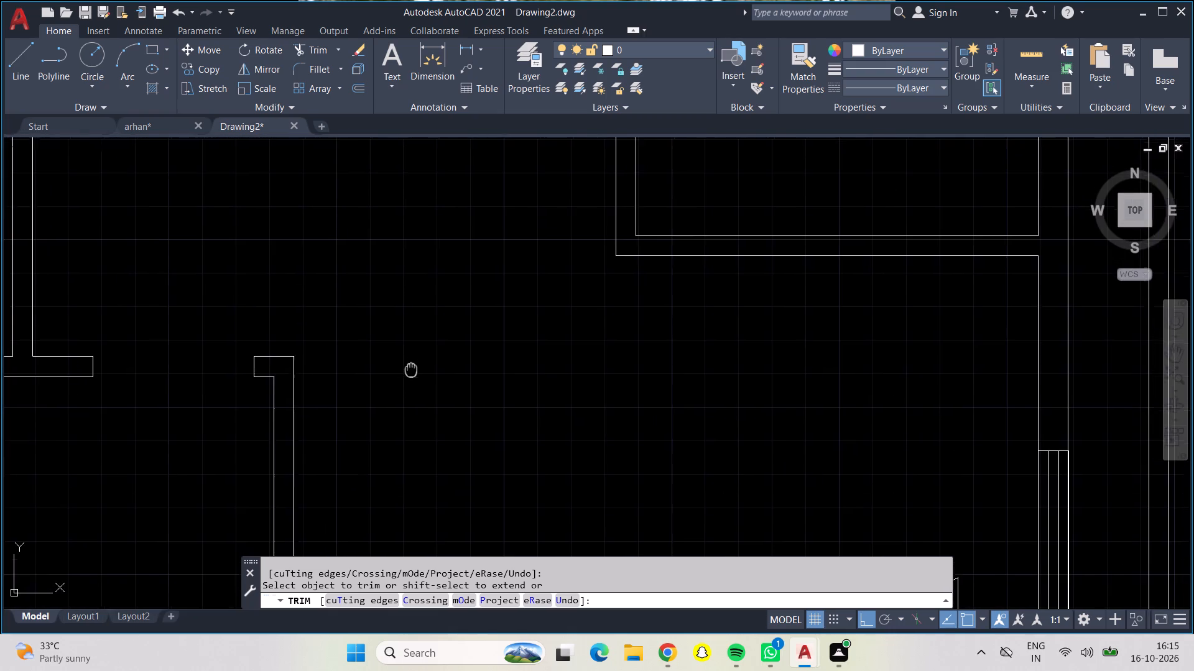
pyautogui.moveTo(412, 394); pyautogui.dragTo(402, 643, button='middle')
pyautogui.scroll(-1, 354, 424)
pyautogui.moveTo(276, 325); pyautogui.dragTo(368, 452, button='middle')
pyautogui.scroll(1, 342, 399)
pyautogui.scroll(-1, 342, 399)
pyautogui.scroll(2, 342, 399)
pyautogui.click(383, 316)
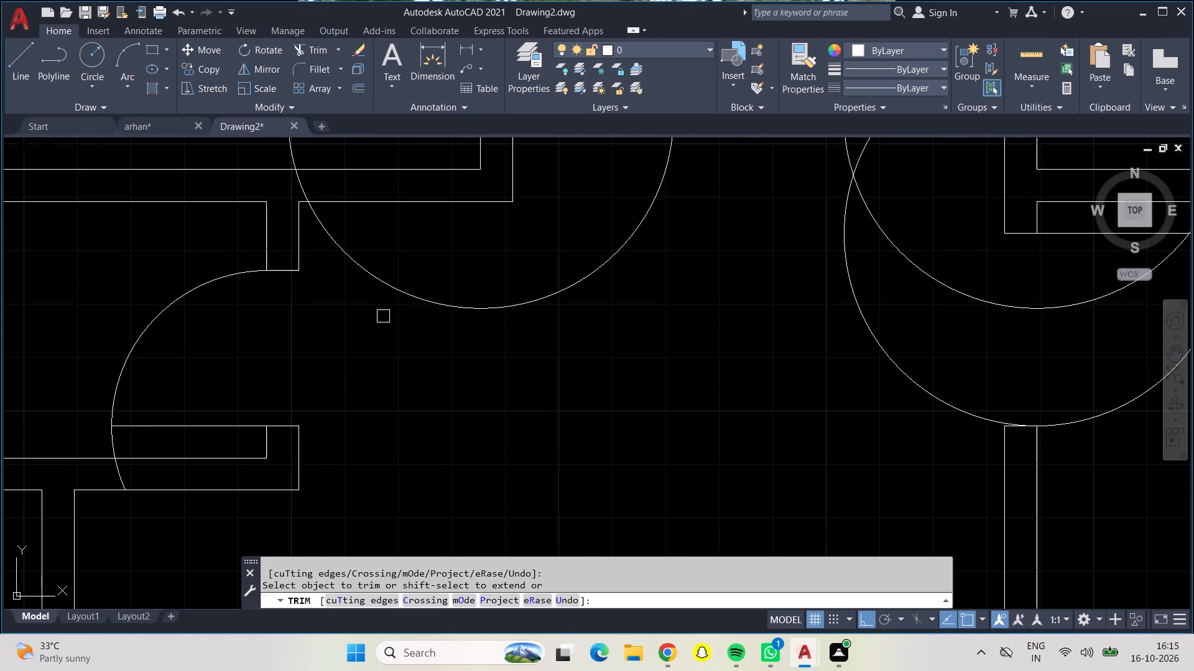
pyautogui.click(123, 475)
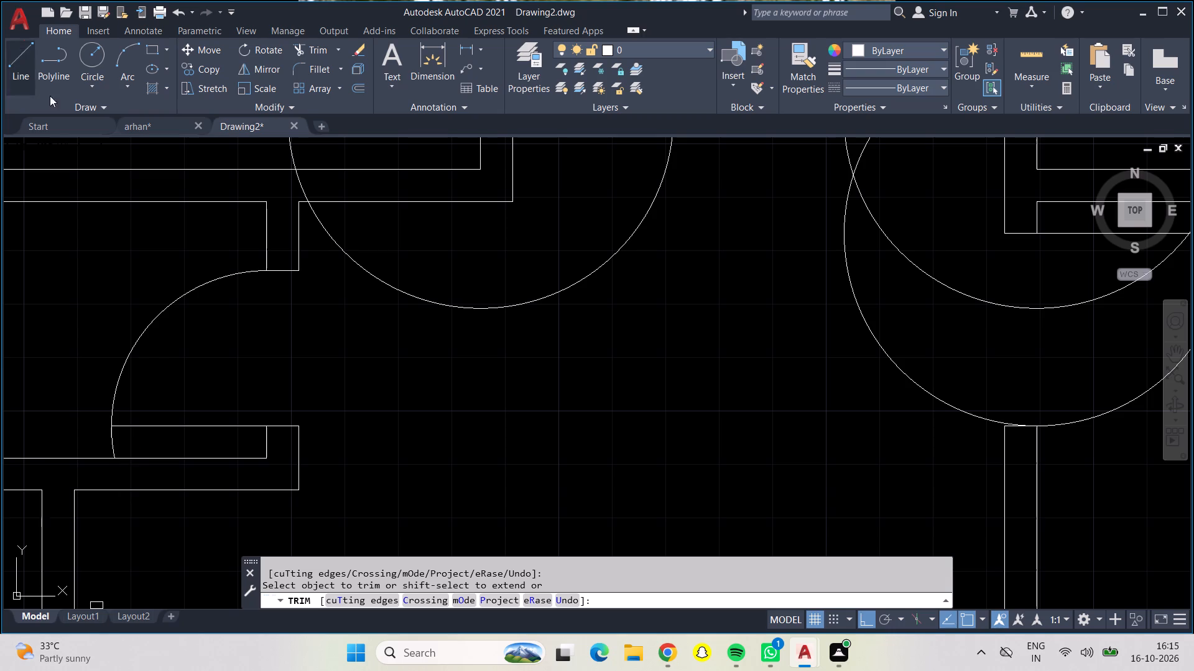
pyautogui.click(108, 440)
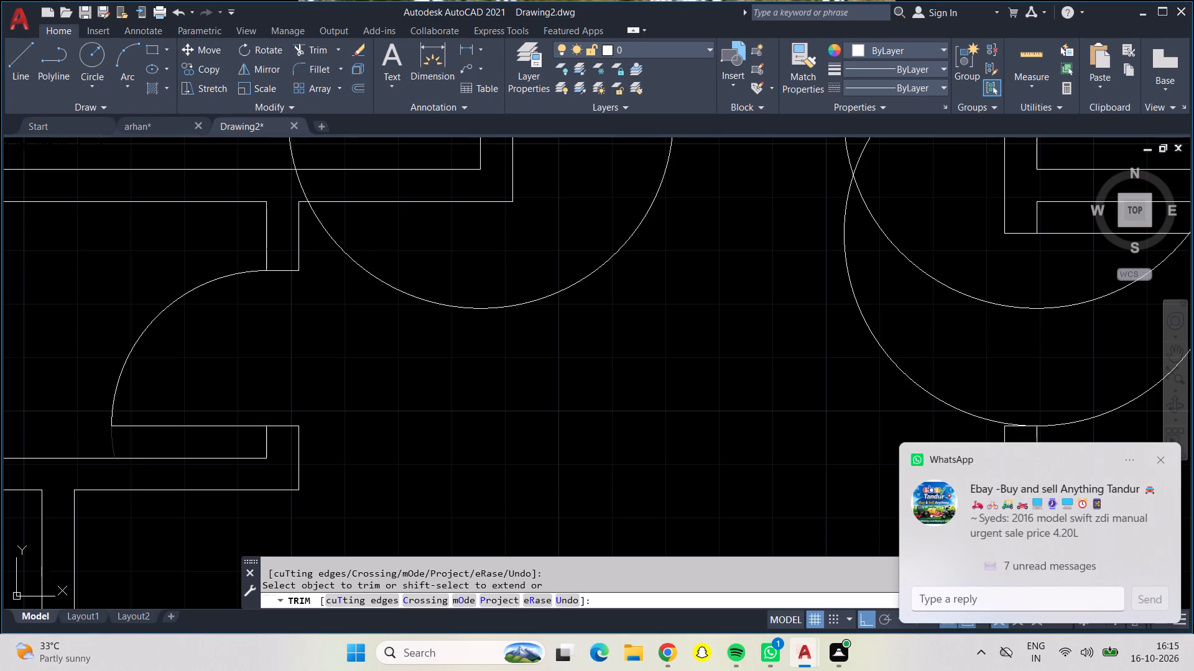
# Trim the left bedroom door's swing circle to a quarter arc from the leaf's end to the wall end above.
pyautogui.scroll(-1, 399, 319)
pyautogui.moveTo(399, 319); pyautogui.dragTo(399, 334, button='middle')
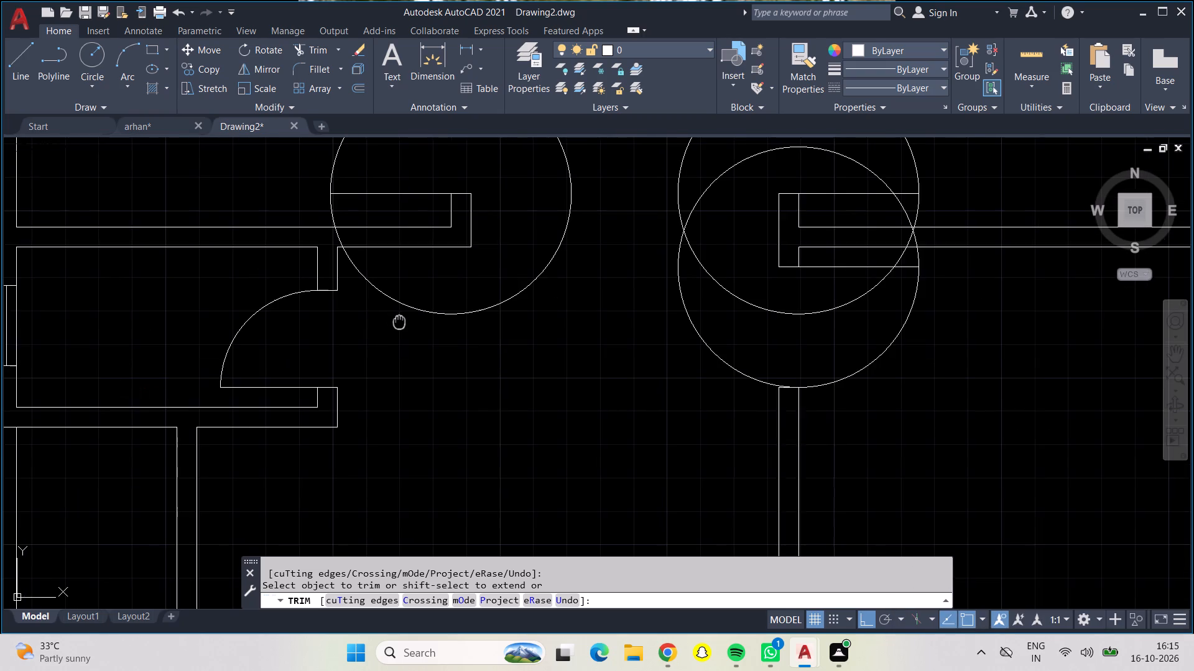
pyautogui.moveTo(399, 334); pyautogui.dragTo(402, 411, button='middle')
pyautogui.click(392, 383)
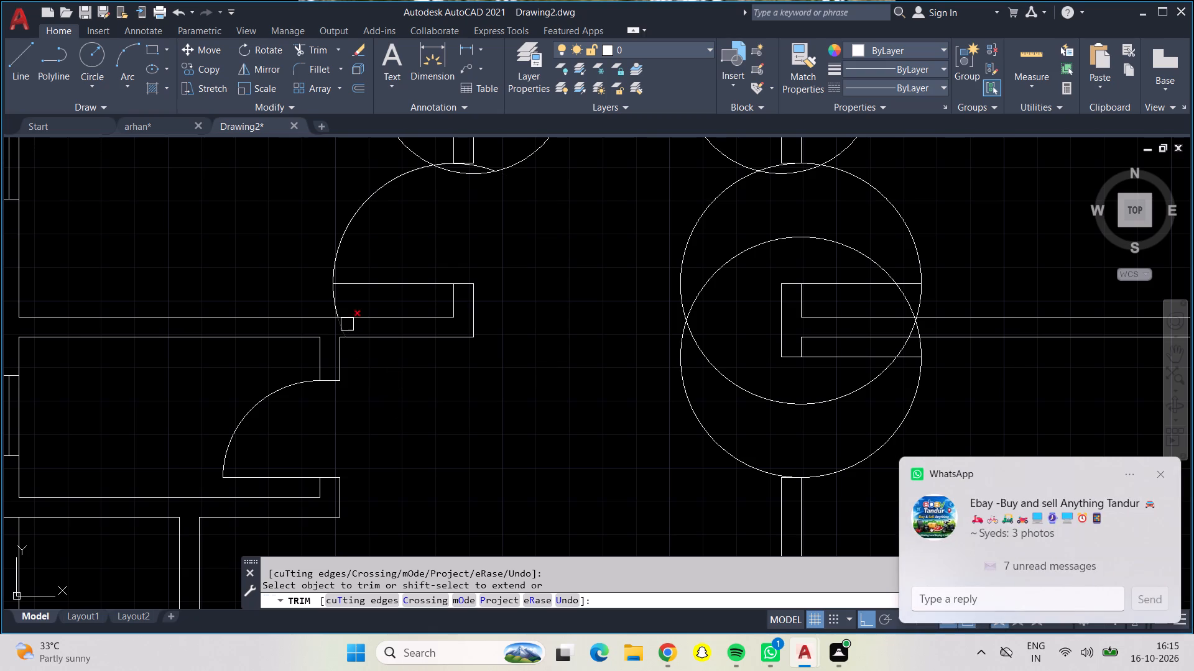
pyautogui.click(347, 324)
pyautogui.click(330, 301)
pyautogui.click(483, 162)
# Trim the left central bathroom door's swing circle to a quarter arc inside the bathroom, removing the leftover piece outside the wall.
pyautogui.scroll(1, 514, 208)
pyautogui.moveTo(517, 208); pyautogui.dragTo(535, 453, button='middle')
pyautogui.scroll(-1, 521, 393)
pyautogui.click(521, 393)
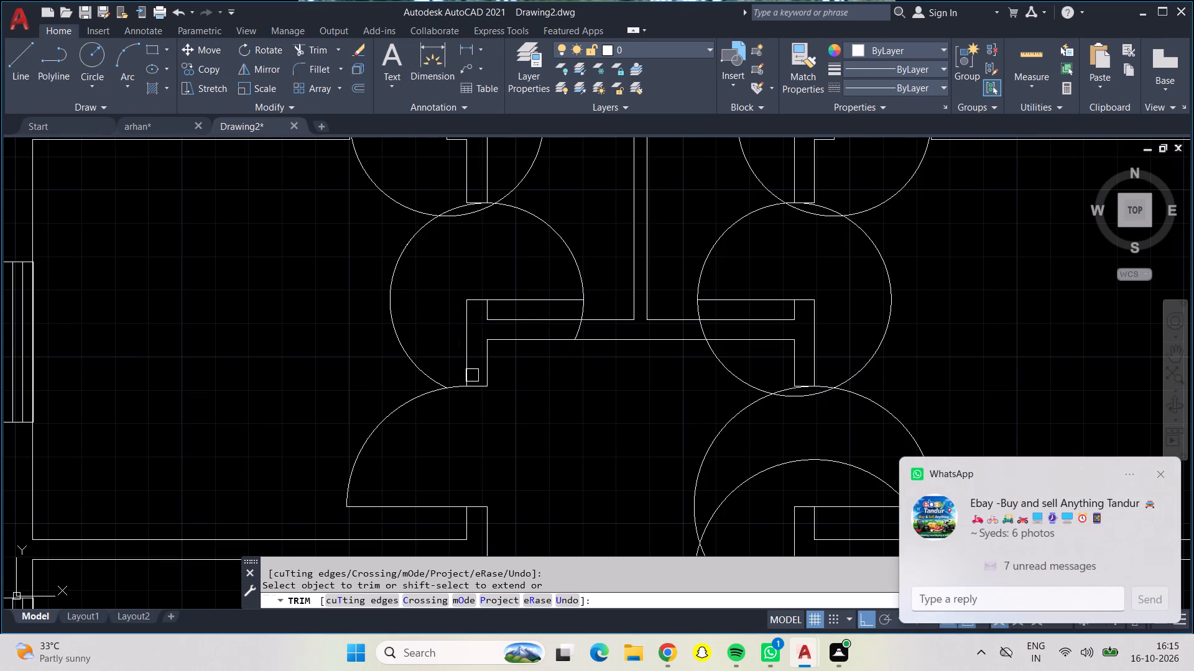
pyautogui.click(413, 352)
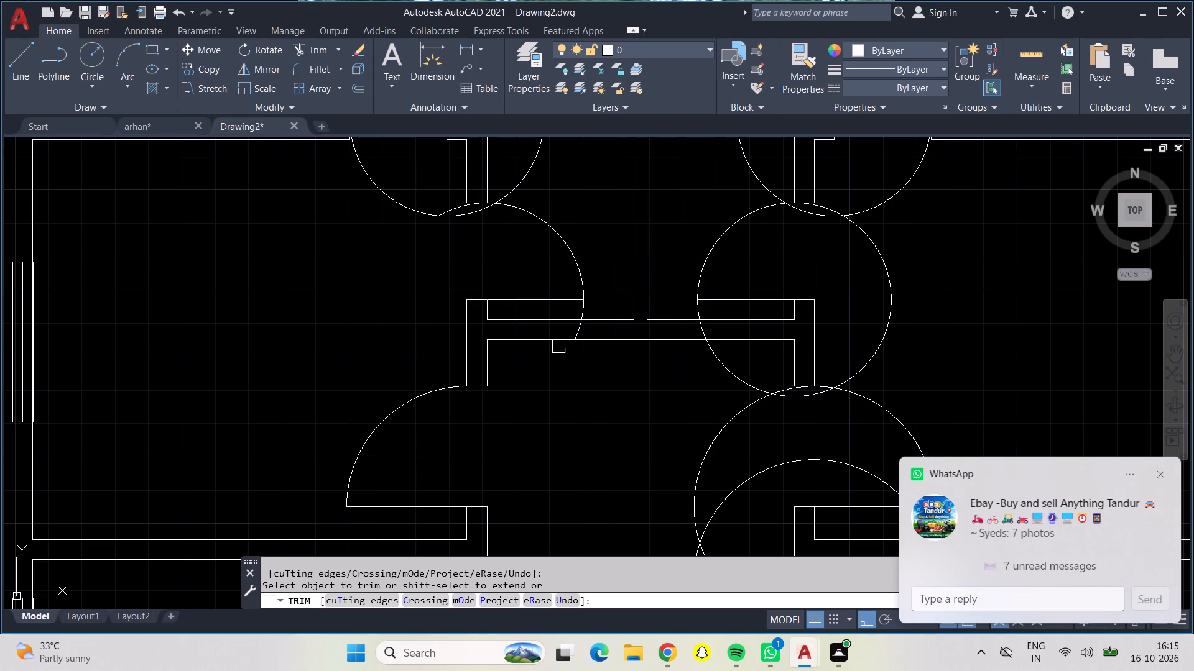
pyautogui.click(569, 329)
pyautogui.click(580, 330)
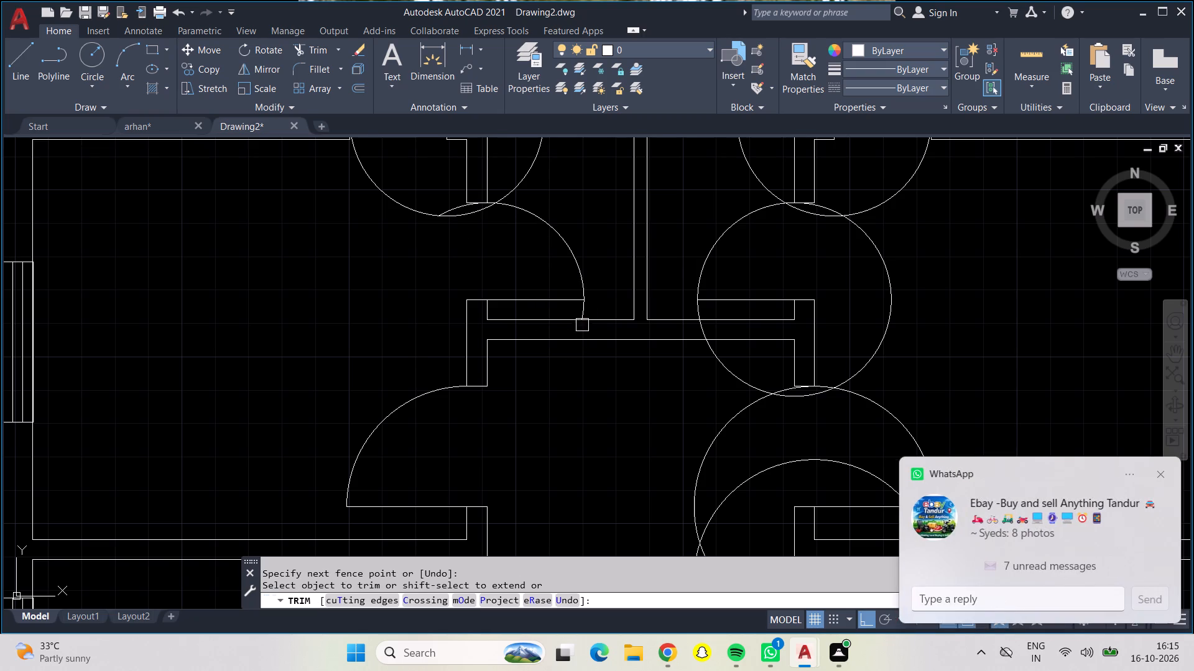
pyautogui.click(581, 313)
pyautogui.moveTo(490, 240); pyautogui.dragTo(503, 326, button='middle')
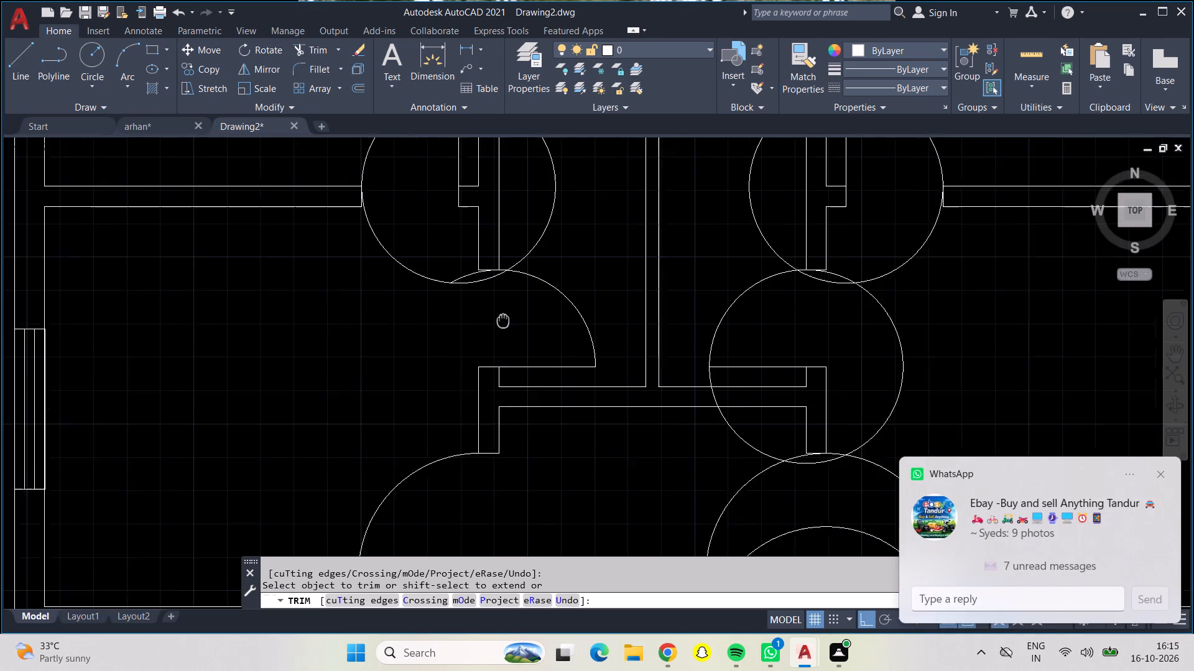
pyautogui.moveTo(503, 326); pyautogui.dragTo(503, 326, button='middle')
pyautogui.click(467, 298)
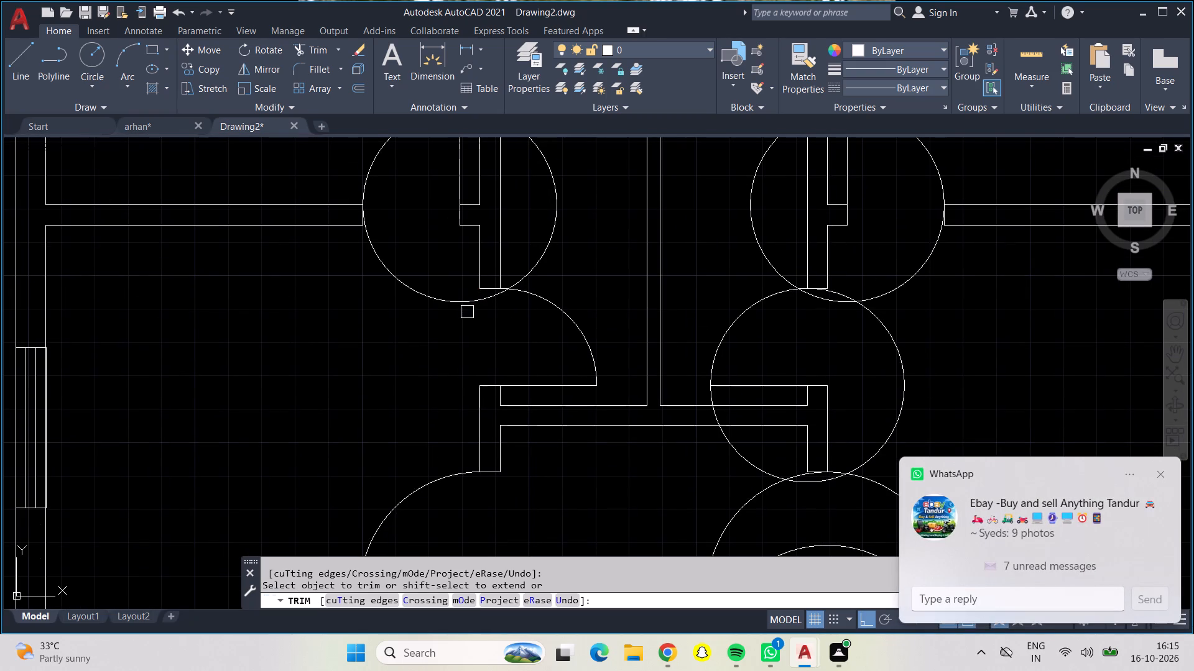
# Trim the swing circle of the upper left door above the bathroom door to a quarter arc ending at the leaf's tip.
pyautogui.click(467, 301)
pyautogui.click(544, 239)
pyautogui.scroll(-1, 555, 244)
pyautogui.moveTo(555, 244); pyautogui.dragTo(555, 244, button='middle')
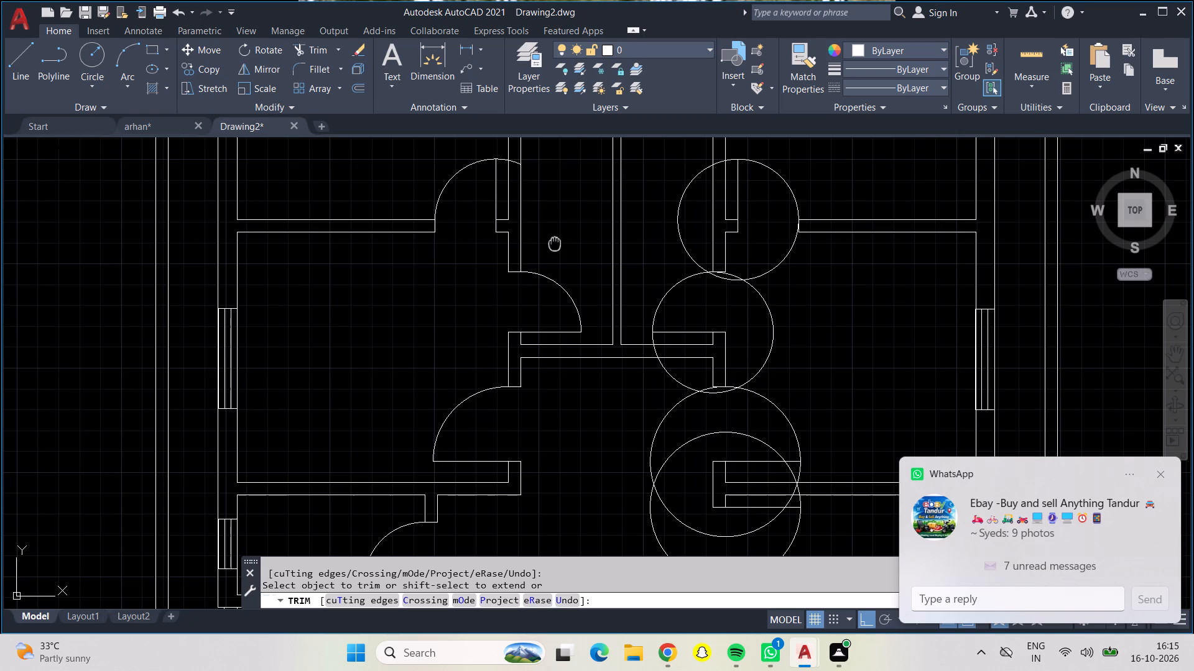
pyautogui.moveTo(555, 244); pyautogui.dragTo(548, 341, button='middle')
pyautogui.scroll(3, 490, 273)
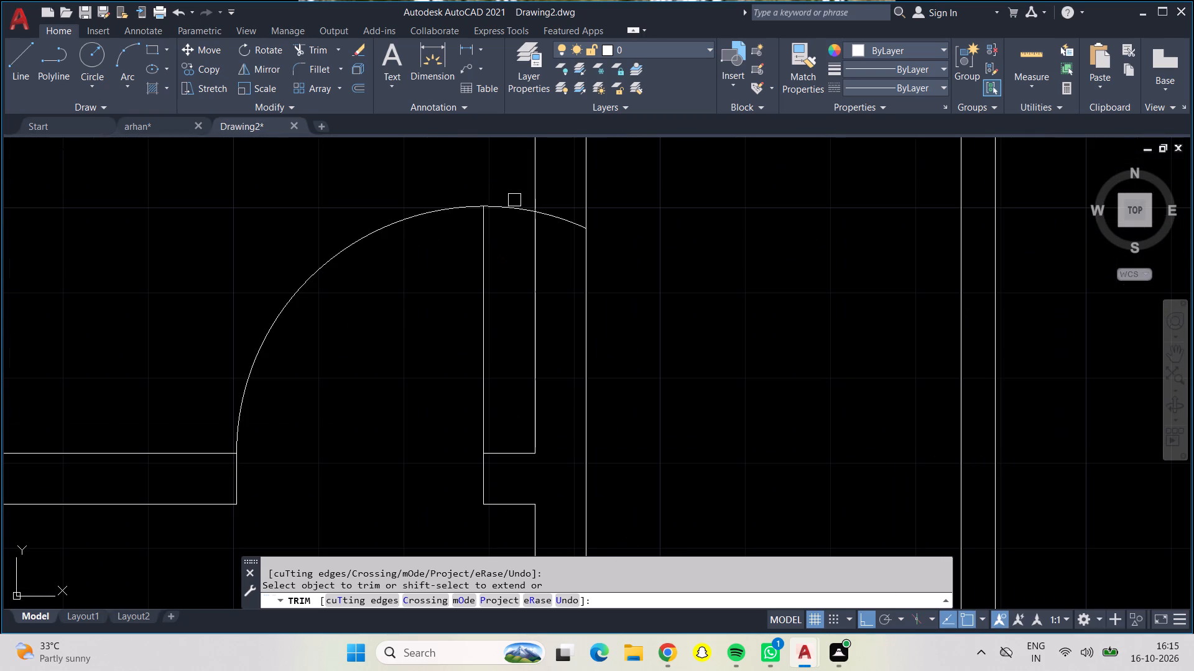
pyautogui.click(513, 208)
pyautogui.click(556, 219)
# Trim the upper right door's swing circle to a quarter arc between the leaf's tip and the wall end.
pyautogui.scroll(-2, 561, 227)
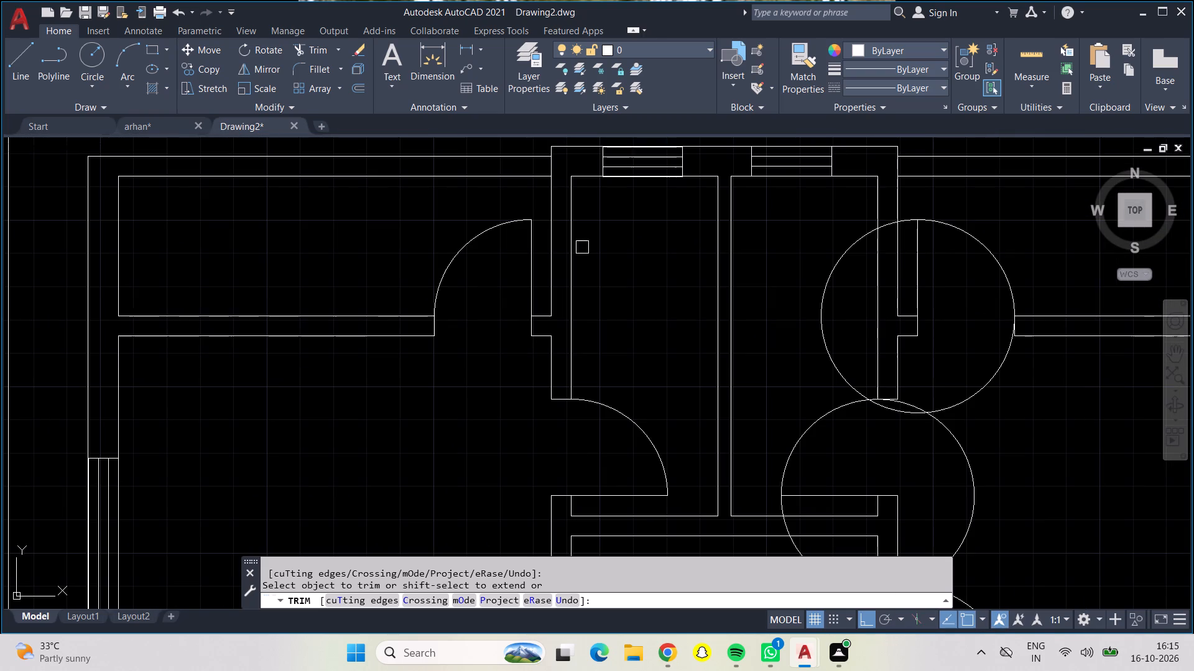
pyautogui.moveTo(608, 290); pyautogui.dragTo(468, 245, button='middle')
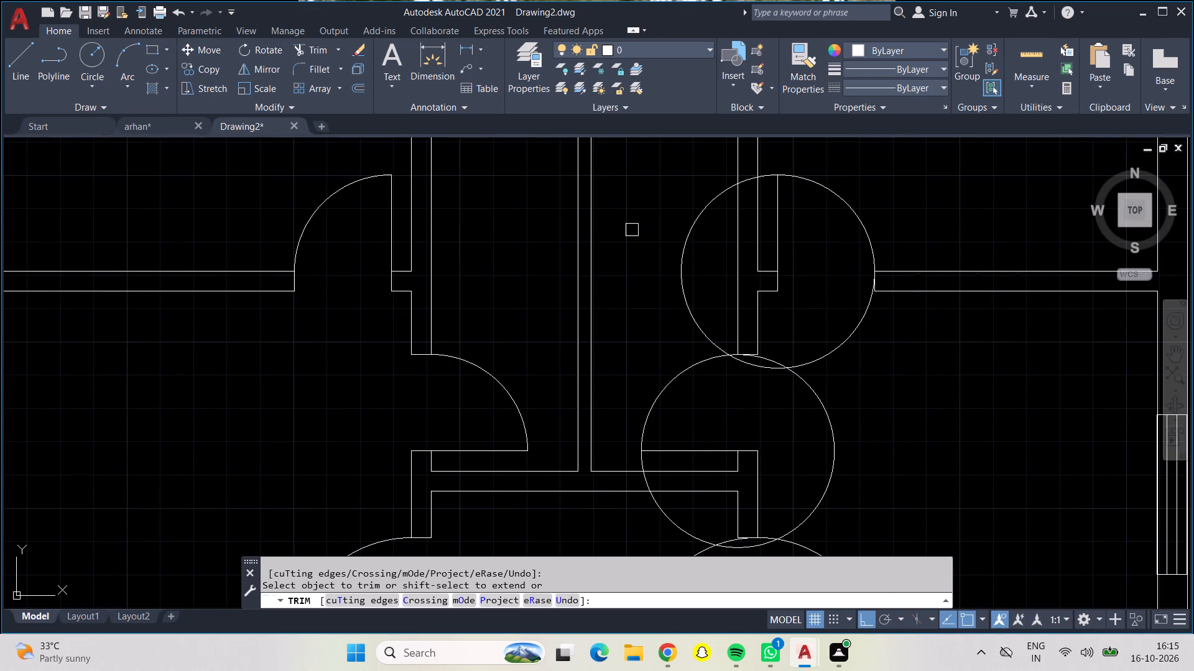
pyautogui.click(683, 247)
pyautogui.scroll(2, 747, 175)
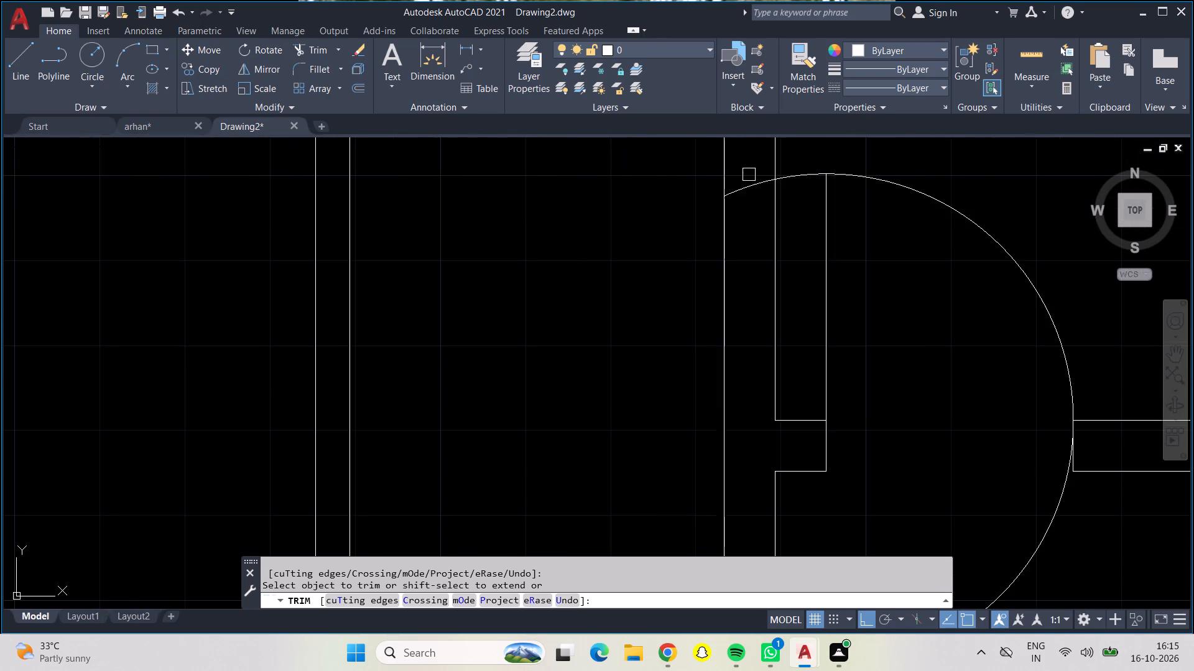
pyautogui.click(759, 183)
pyautogui.click(803, 181)
pyautogui.moveTo(919, 313); pyautogui.dragTo(881, 230, button='middle')
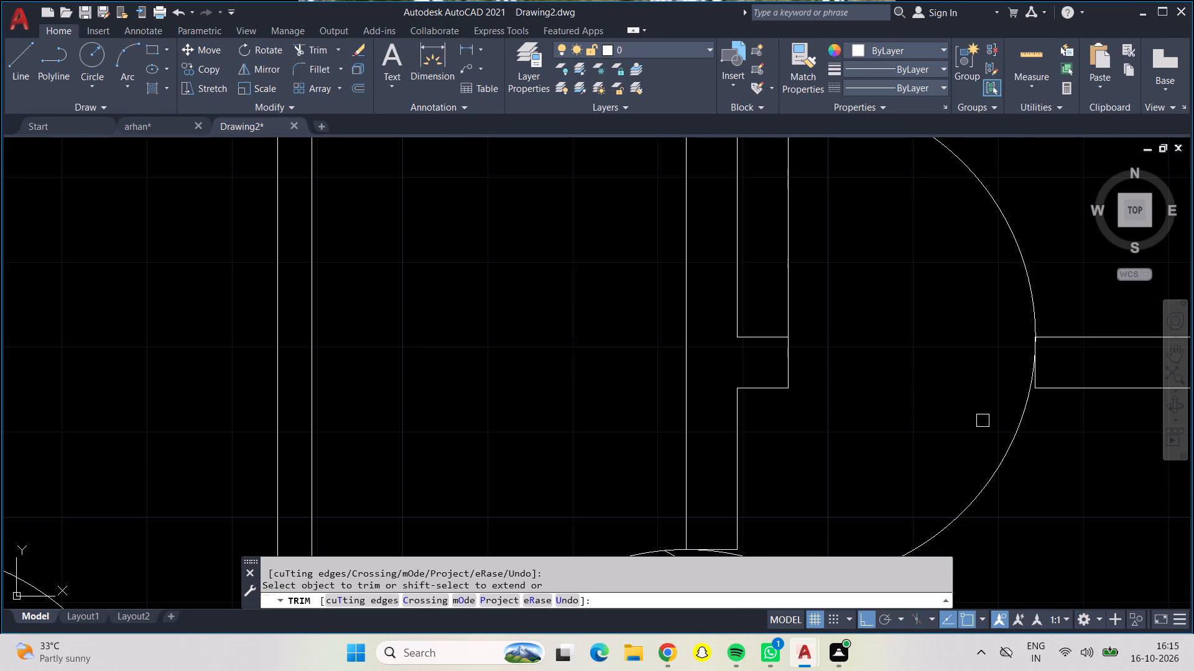
pyautogui.moveTo(997, 466); pyautogui.dragTo(974, 455)
pyautogui.scroll(-2, 921, 424)
# Trim the right central bathroom door's swing circle to a quarter arc inside the bathroom, removing the pieces outside and below the leaf.
pyautogui.moveTo(920, 424); pyautogui.dragTo(879, 346, button='middle')
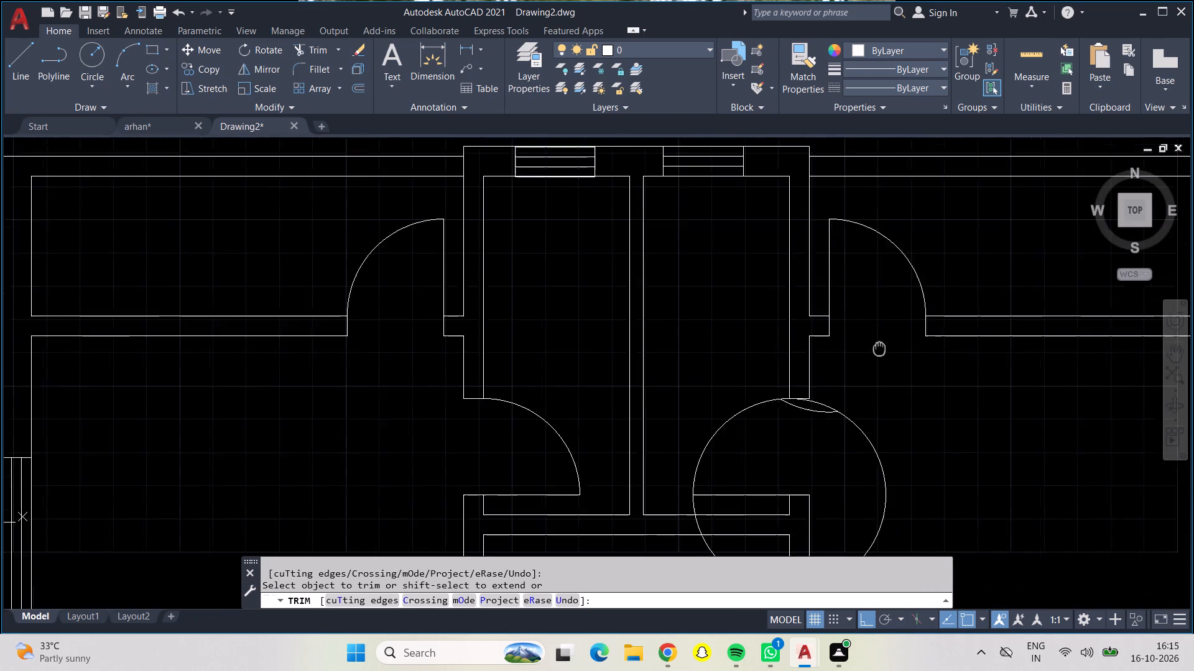
pyautogui.moveTo(879, 346); pyautogui.dragTo(872, 319, button='middle')
pyautogui.moveTo(870, 299); pyautogui.dragTo(859, 262, button='middle')
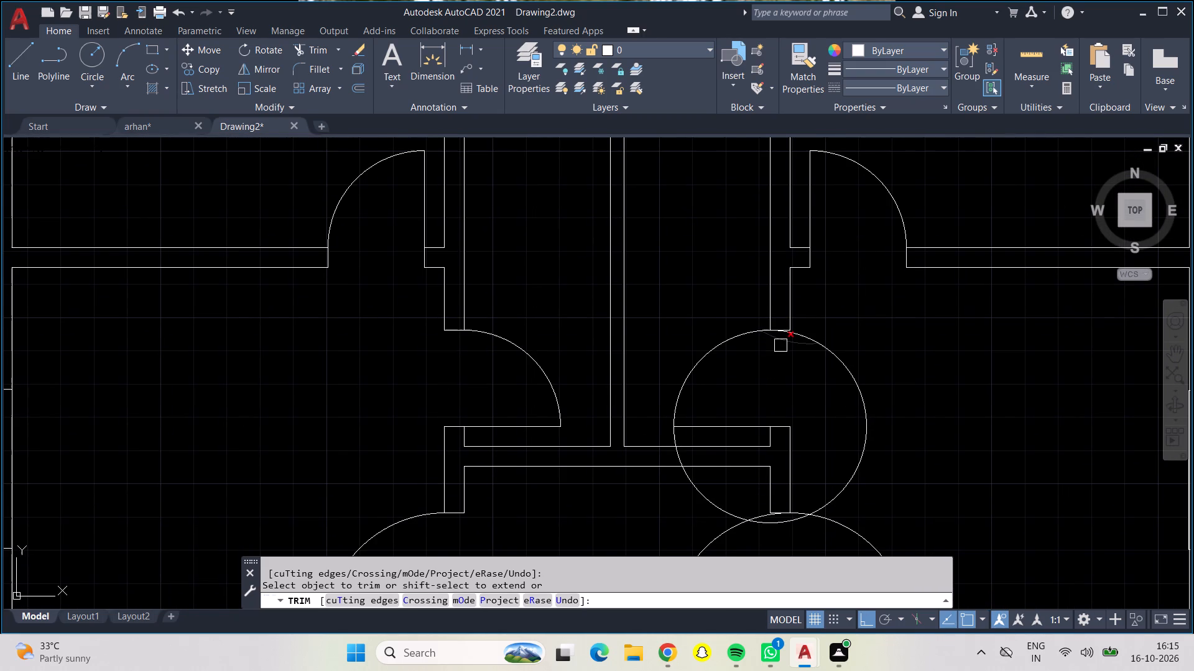
pyautogui.click(780, 345)
pyautogui.click(816, 344)
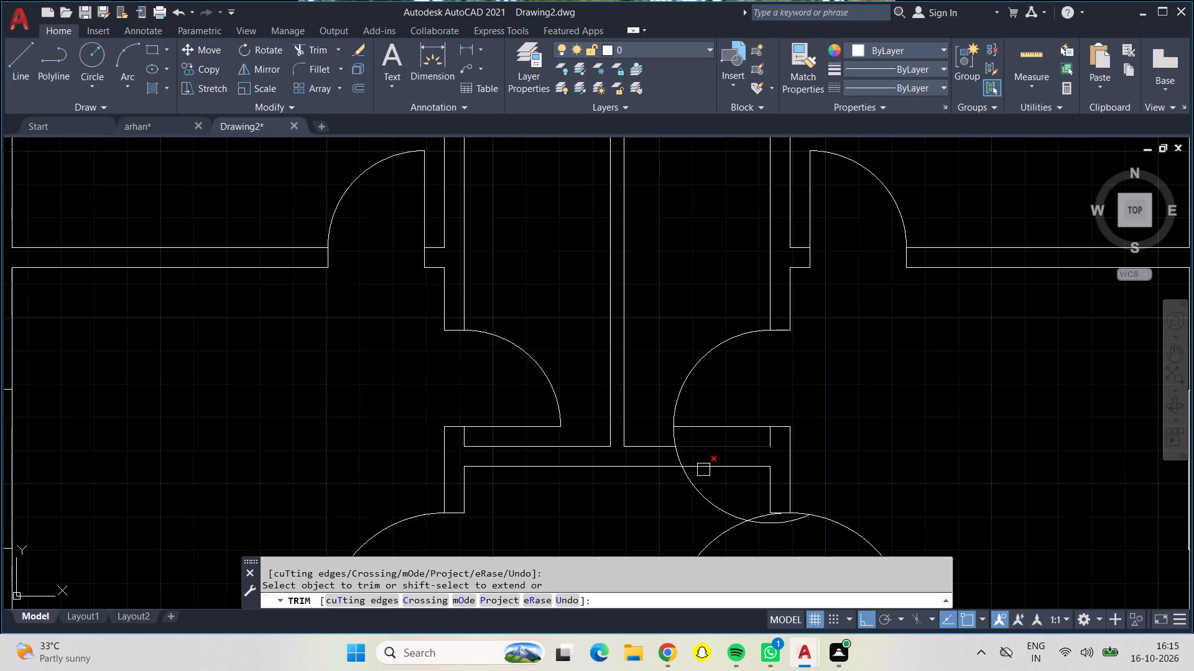
pyautogui.click(695, 481)
pyautogui.scroll(1, 683, 454)
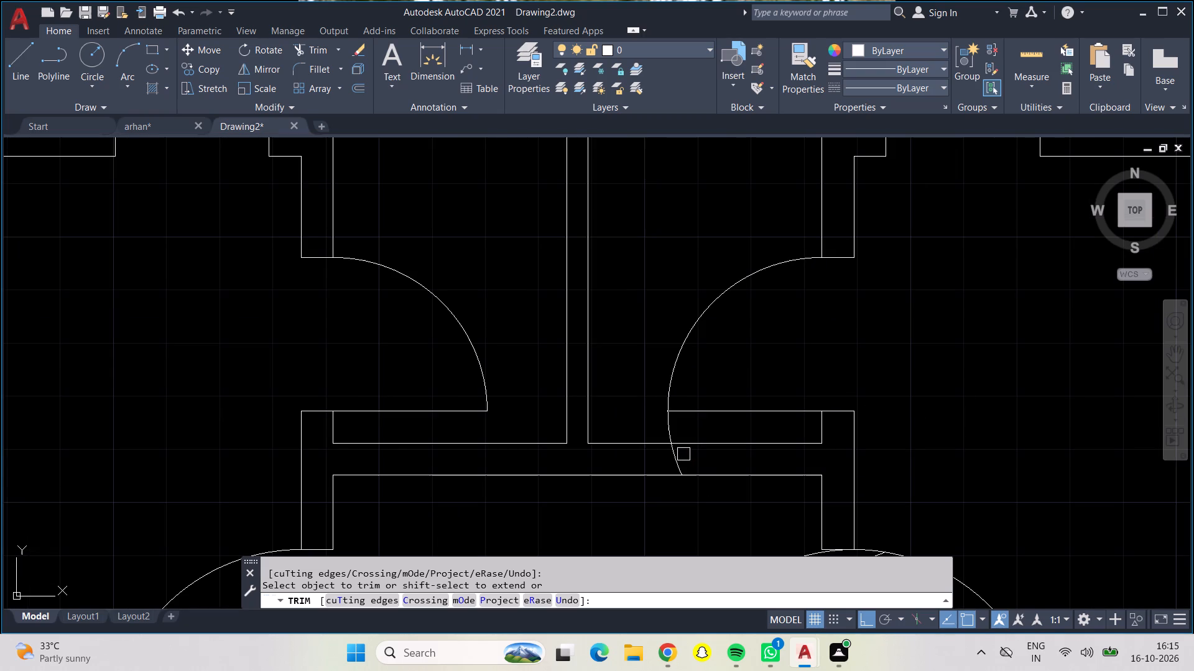
pyautogui.click(672, 455)
pyautogui.click(676, 421)
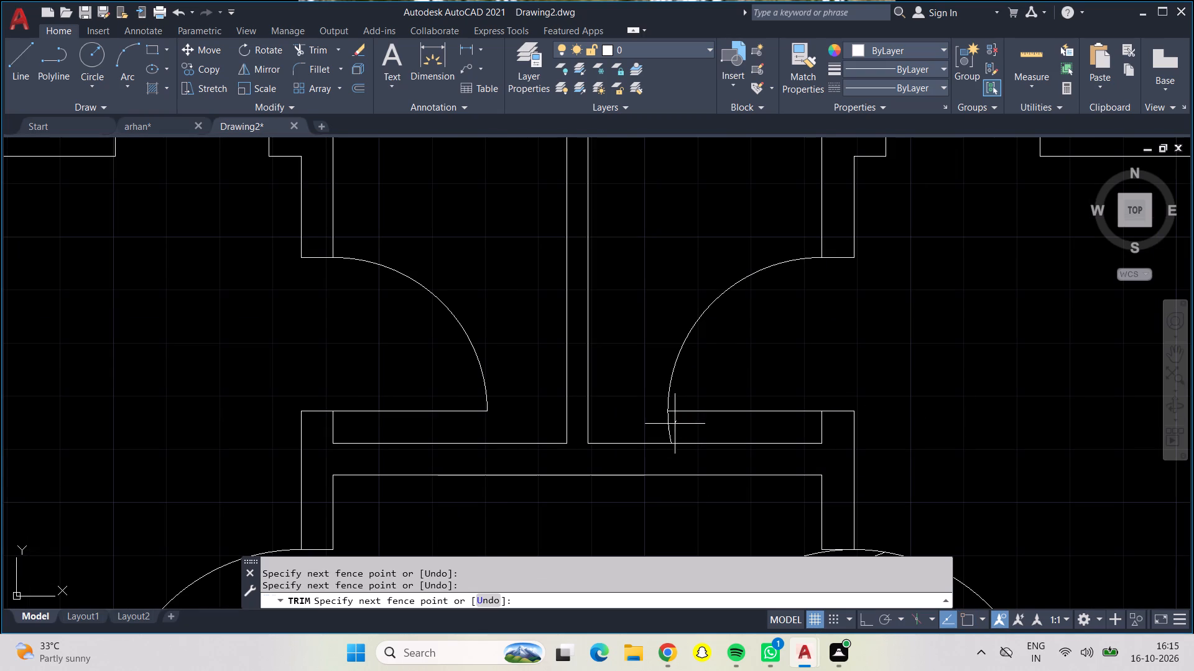
pyautogui.click(663, 425)
# Trim away the corridor-side portions of the two overlapping swing circles at the right bedroom door and the door below it.
pyautogui.scroll(-2, 660, 442)
pyautogui.moveTo(675, 486); pyautogui.dragTo(647, 419, button='middle')
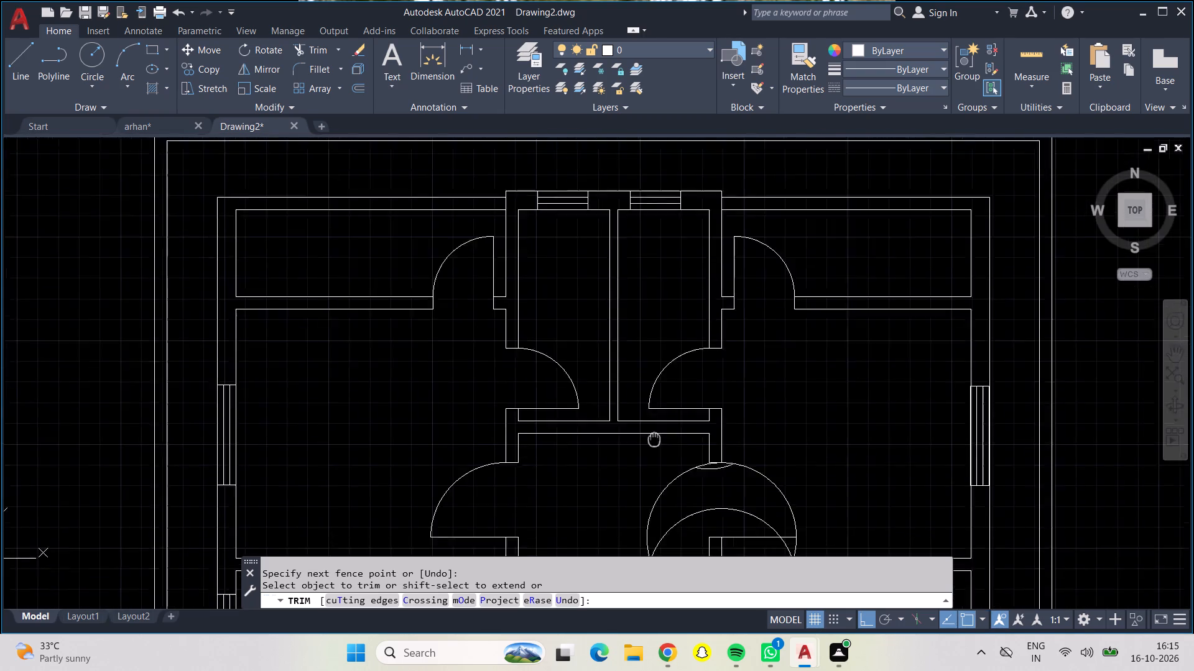
pyautogui.moveTo(647, 419); pyautogui.dragTo(622, 288, button='middle')
pyautogui.click(692, 311)
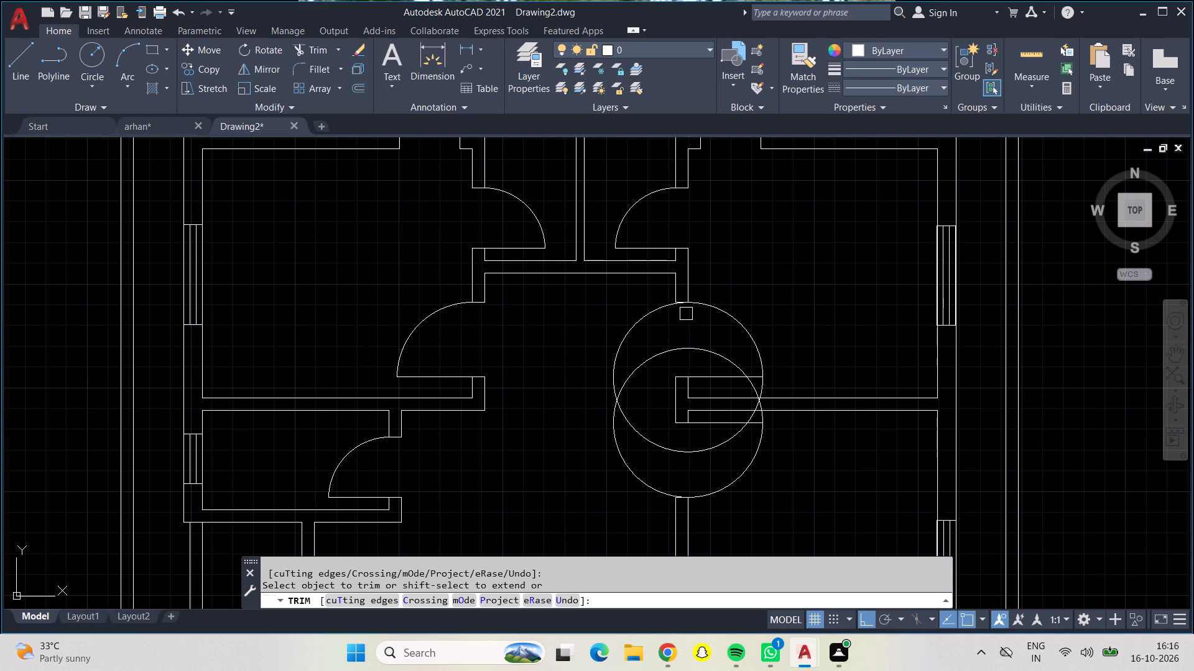
pyautogui.click(640, 316)
pyautogui.click(659, 350)
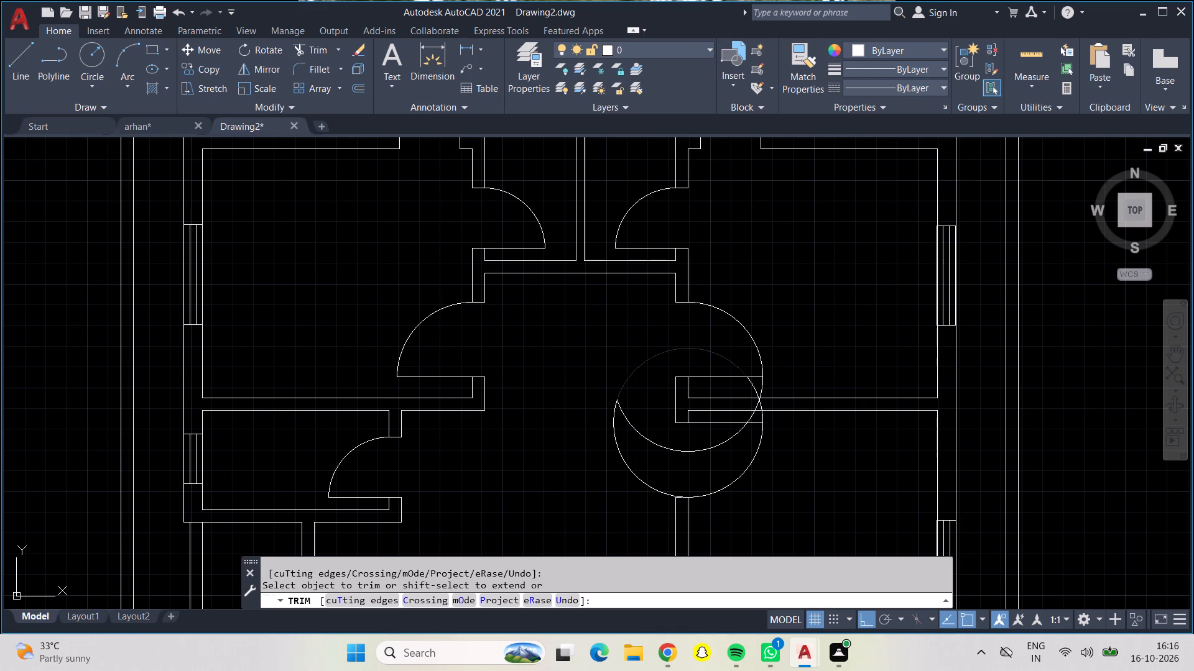
pyautogui.click(628, 418)
pyautogui.click(621, 409)
# Trim the leftover arc pieces between the two right-hand door leaves and across the partition wall, leaving two quarter arcs.
pyautogui.scroll(1, 768, 391)
pyautogui.moveTo(782, 388); pyautogui.dragTo(757, 387)
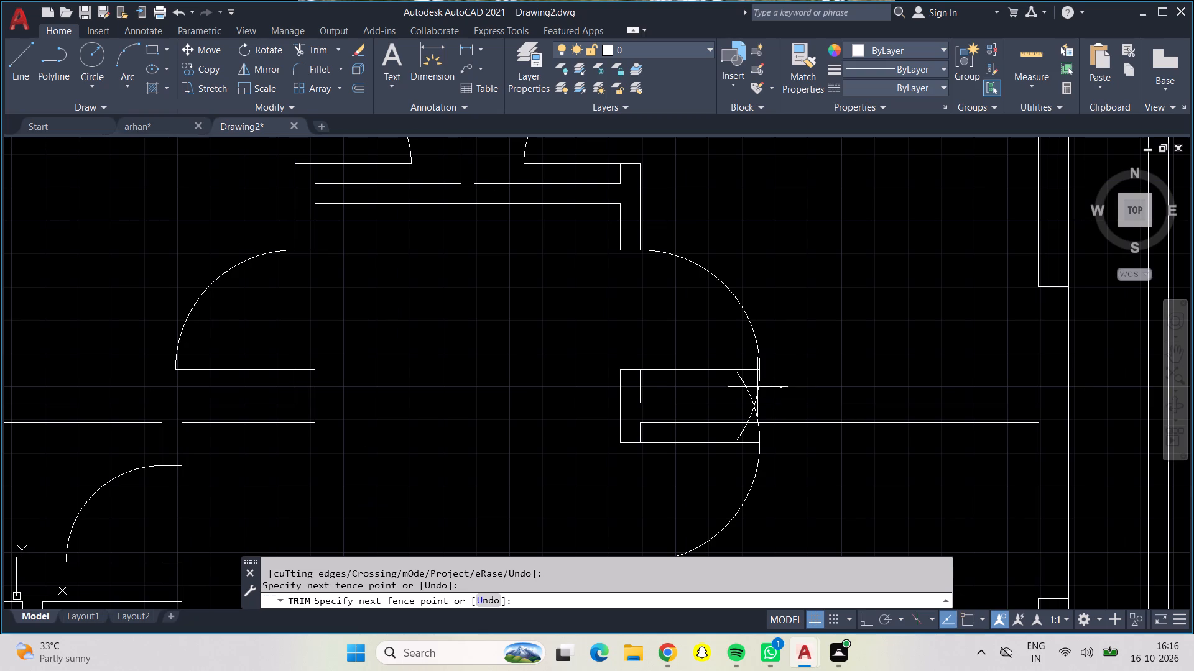
pyautogui.moveTo(757, 387); pyautogui.dragTo(741, 385)
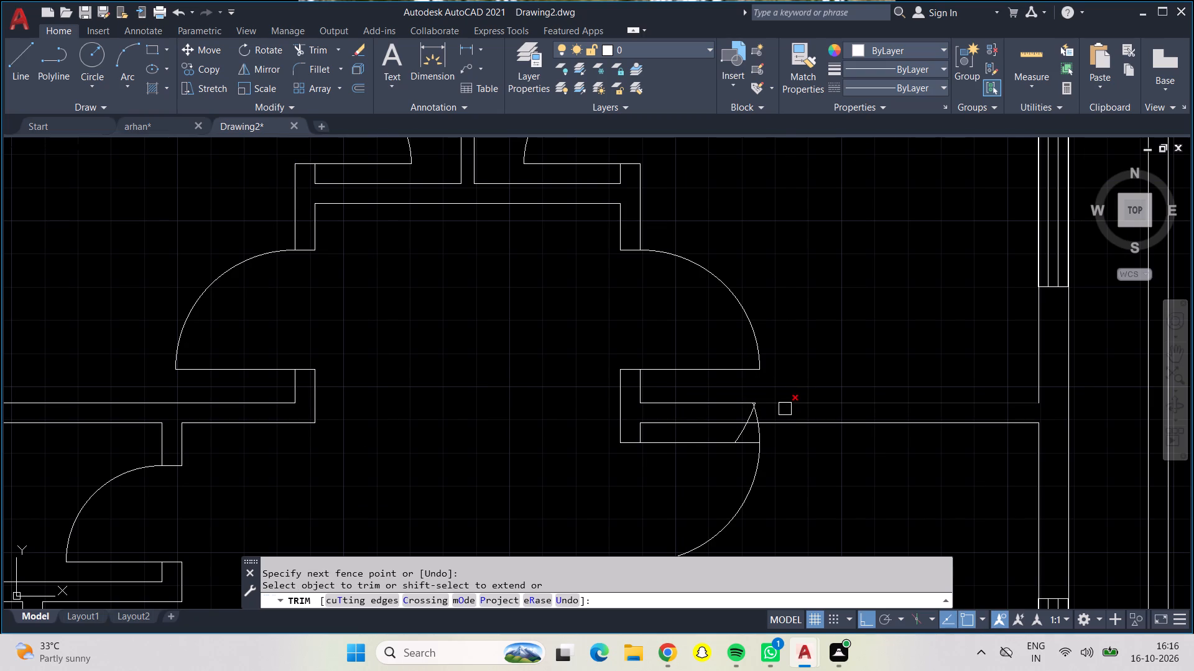
pyautogui.moveTo(783, 414); pyautogui.dragTo(746, 414)
pyautogui.scroll(4, 756, 409)
pyautogui.doubleClick(751, 390)
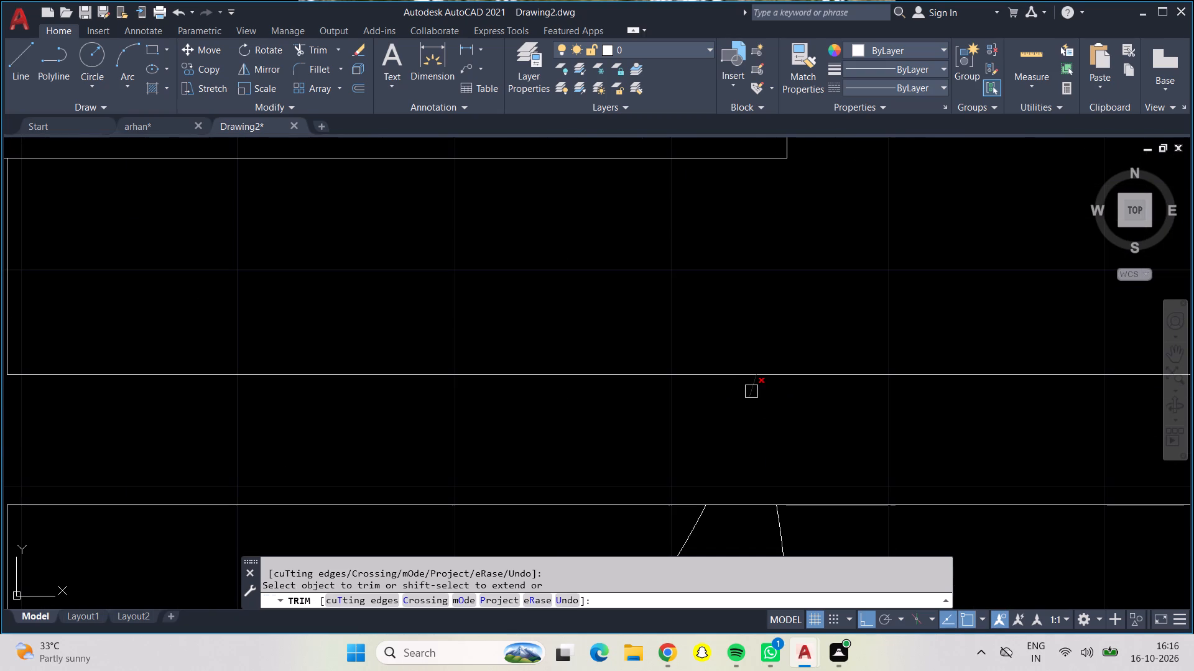
pyautogui.click(751, 391)
pyautogui.scroll(-2, 747, 401)
pyautogui.moveTo(747, 401); pyautogui.dragTo(734, 378, button='middle')
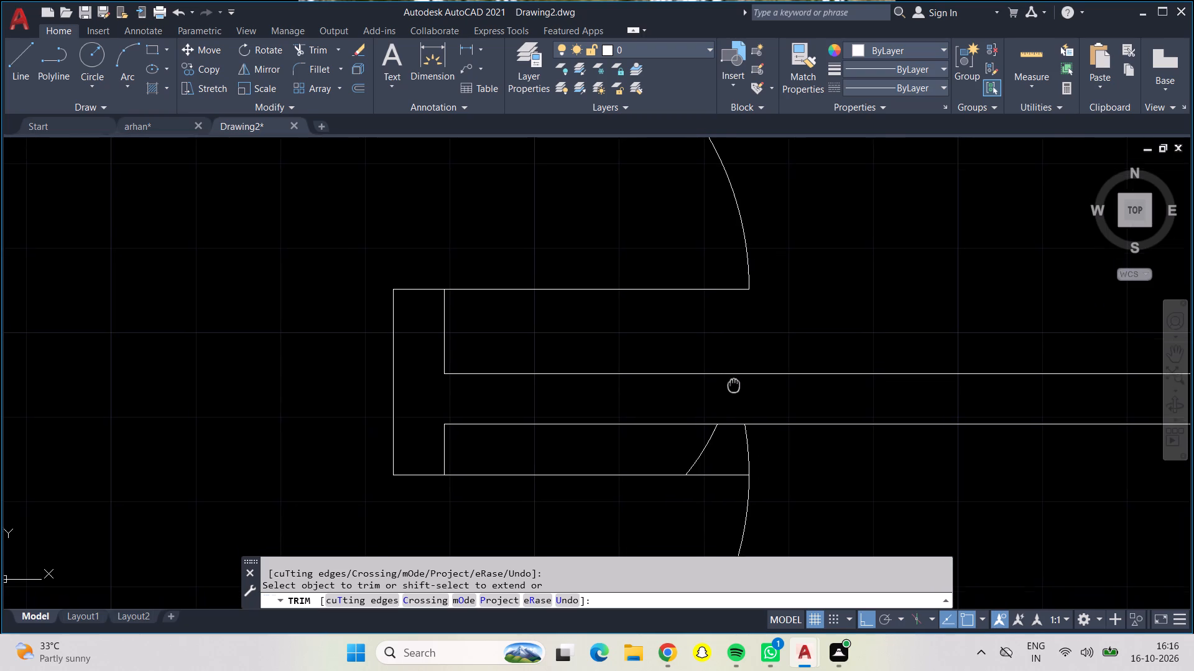
pyautogui.moveTo(734, 378); pyautogui.dragTo(746, 316, button='middle')
pyautogui.moveTo(701, 377); pyautogui.dragTo(740, 371)
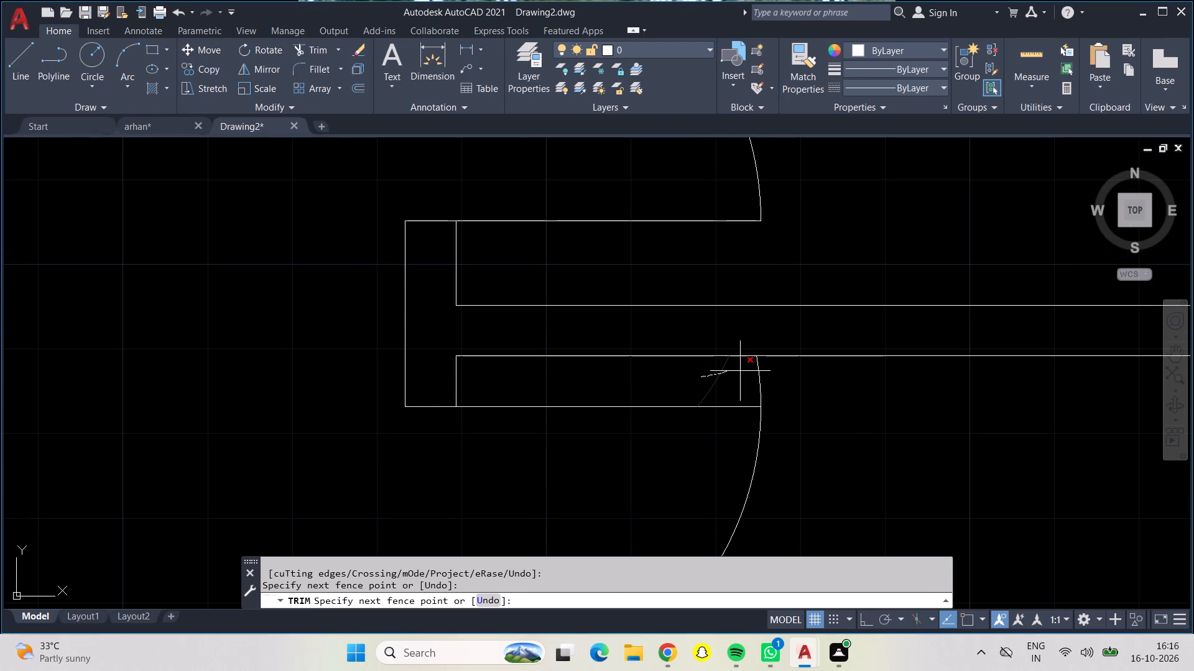
pyautogui.moveTo(740, 371); pyautogui.dragTo(743, 371)
pyautogui.scroll(-1, 744, 371)
pyautogui.click(752, 374)
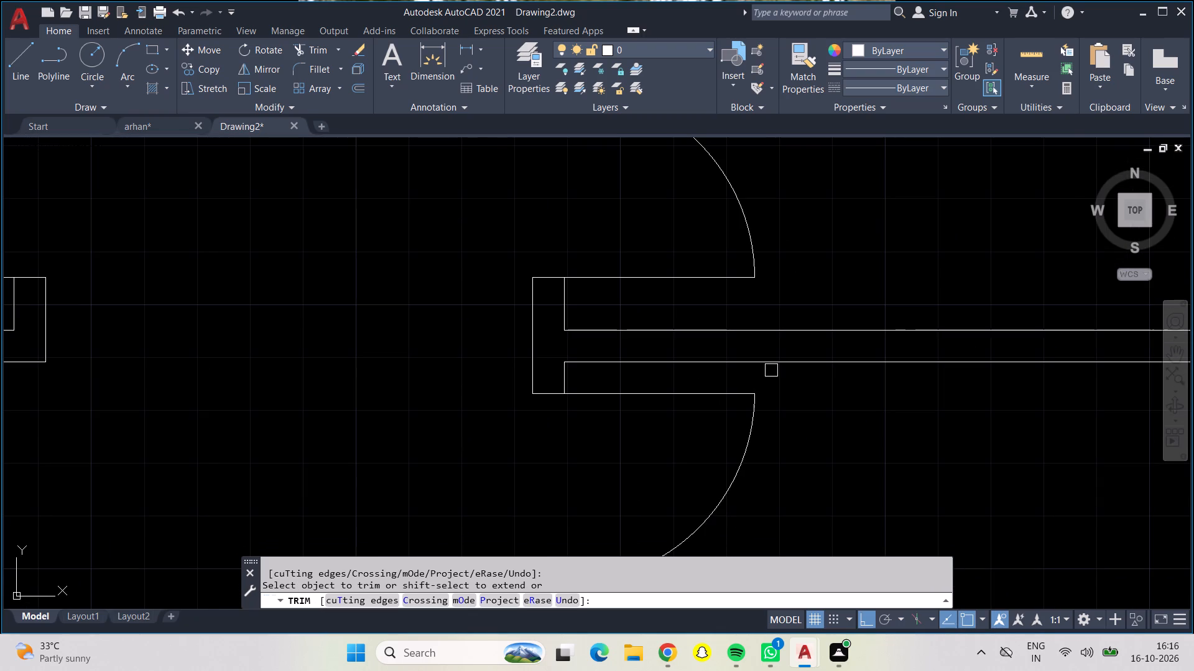
# Check the door swings across the whole floor plan and end the trimming.
pyautogui.scroll(-2, 771, 370)
pyautogui.scroll(1, 555, 438)
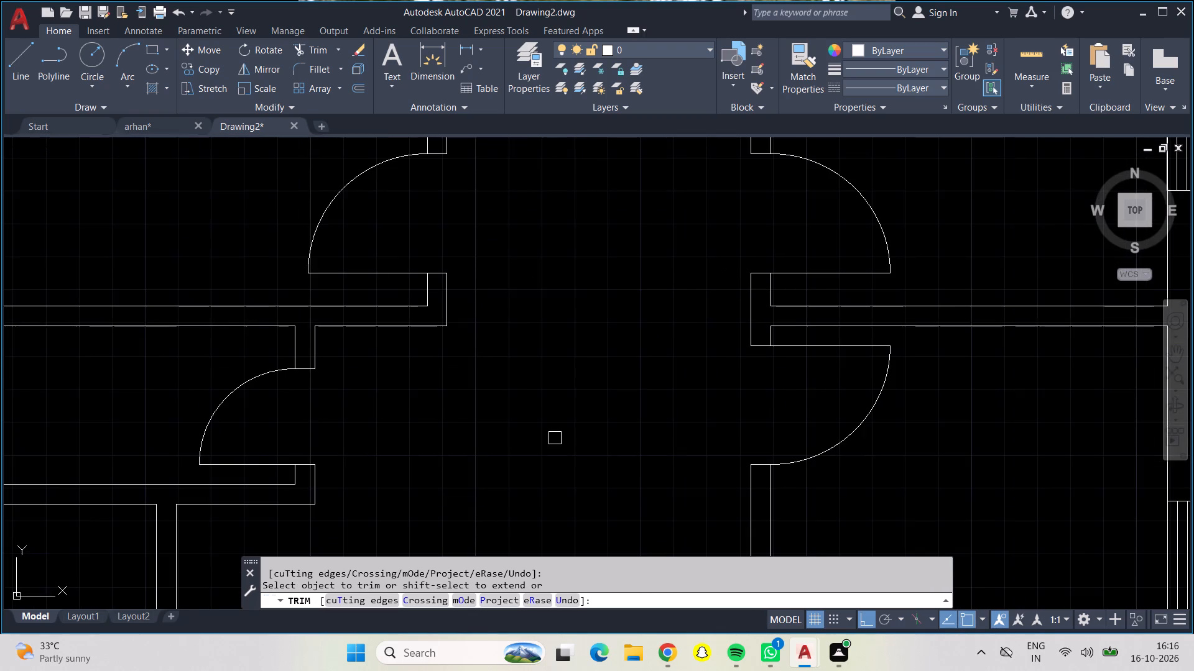
pyautogui.scroll(-2, 555, 438)
pyautogui.moveTo(555, 438); pyautogui.dragTo(553, 293, button='middle')
pyautogui.moveTo(554, 281); pyautogui.dragTo(554, 265, button='middle')
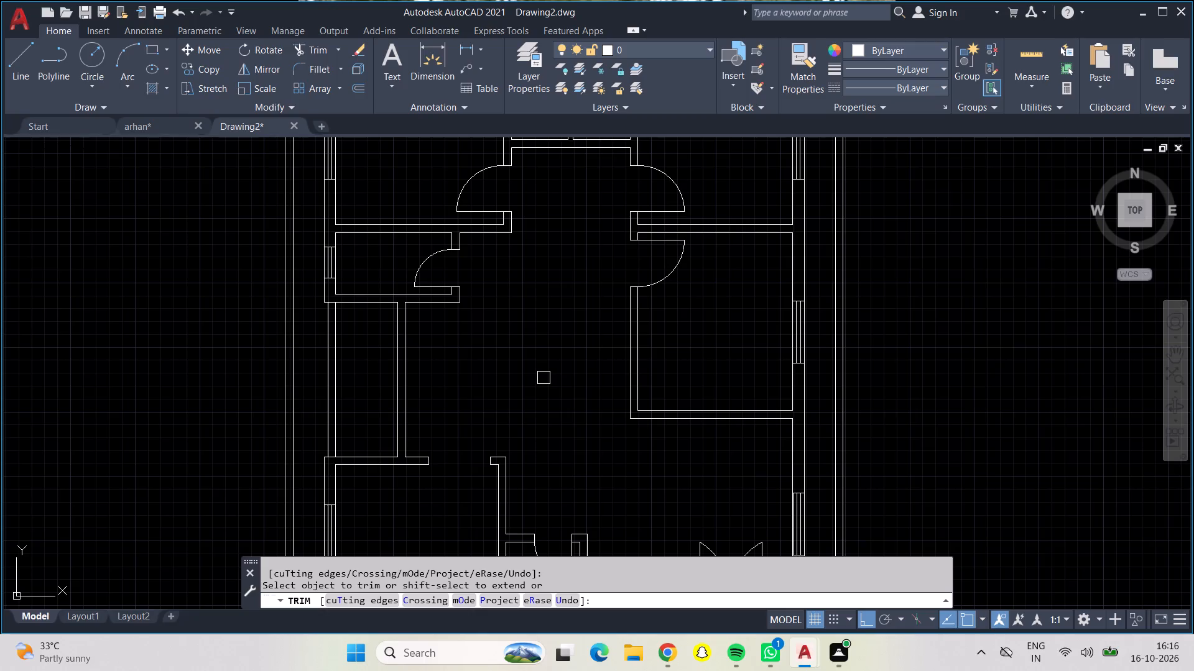
pyautogui.moveTo(544, 378); pyautogui.dragTo(532, 290, button='middle')
pyautogui.scroll(-2, 532, 290)
pyautogui.moveTo(532, 295); pyautogui.dragTo(540, 380, button='middle')
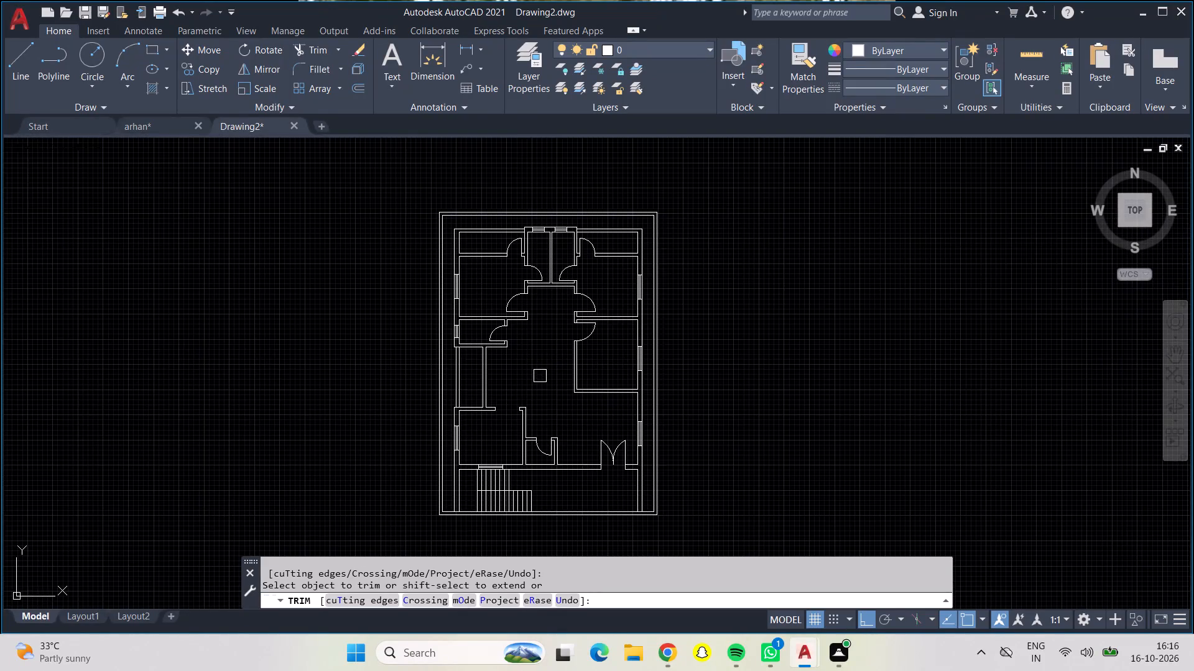
pyautogui.scroll(2, 540, 373)
pyautogui.moveTo(547, 341); pyautogui.dragTo(551, 418, button='middle')
pyautogui.moveTo(546, 380); pyautogui.dragTo(555, 441, button='middle')
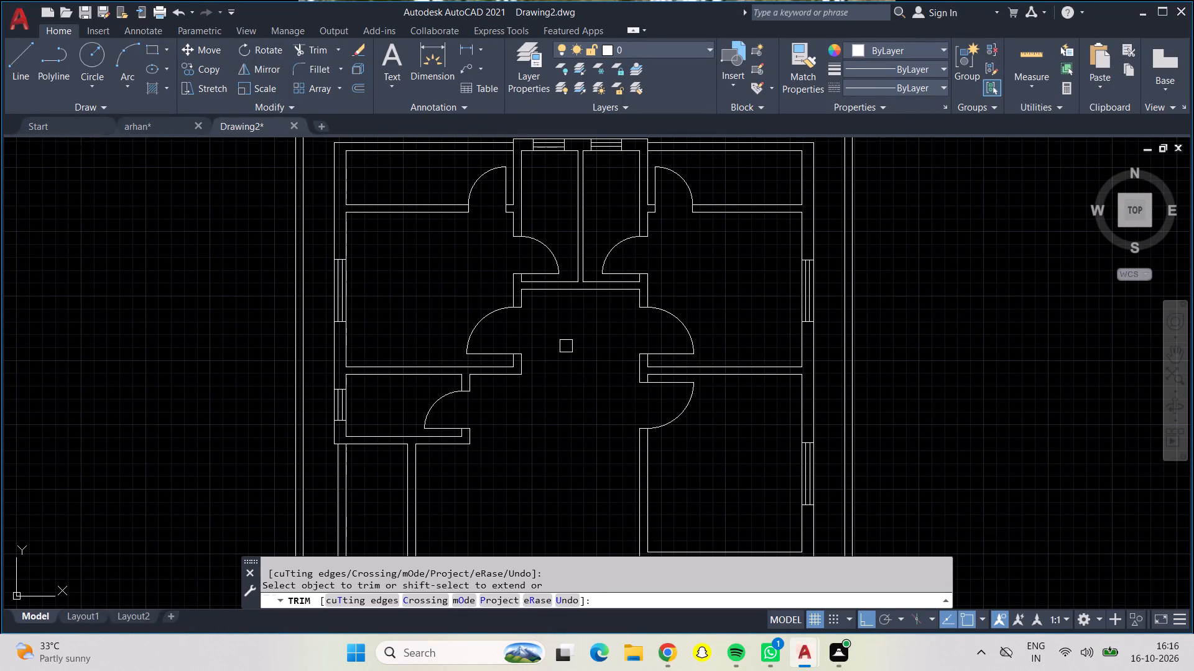
pyautogui.moveTo(566, 346); pyautogui.dragTo(590, 497, button='middle')
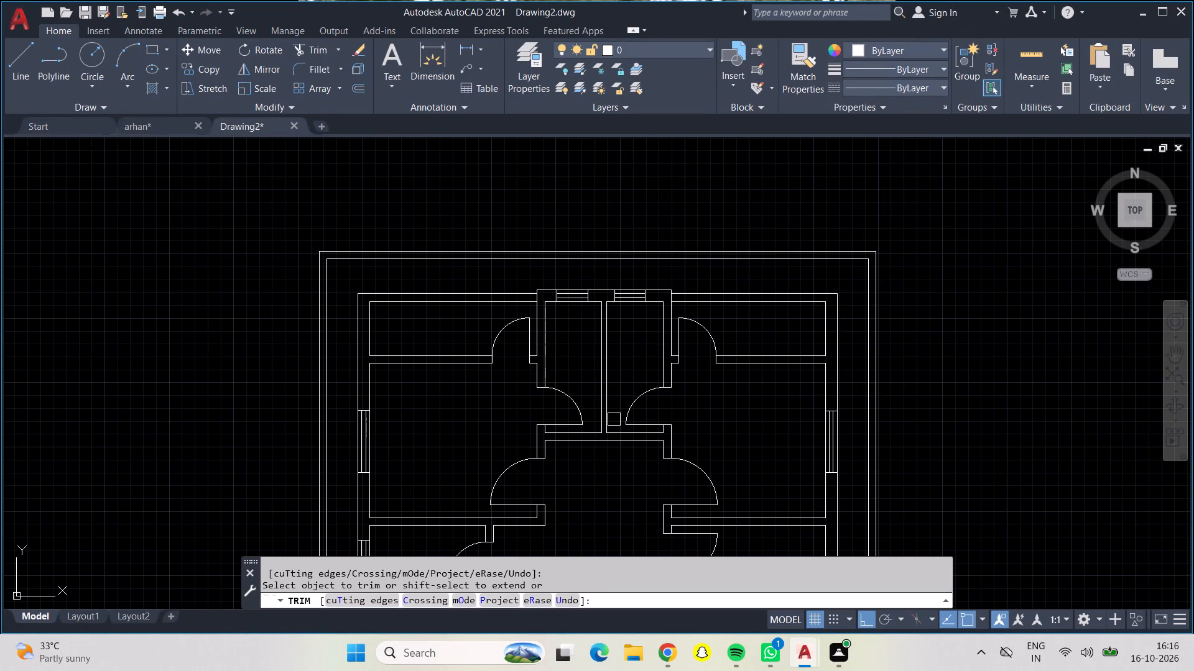
pyautogui.press('Escape')
# Offset the leaf lines of the two upper doors and the two central bathroom doors 2" toward their swing arcs.
pyautogui.press('o')
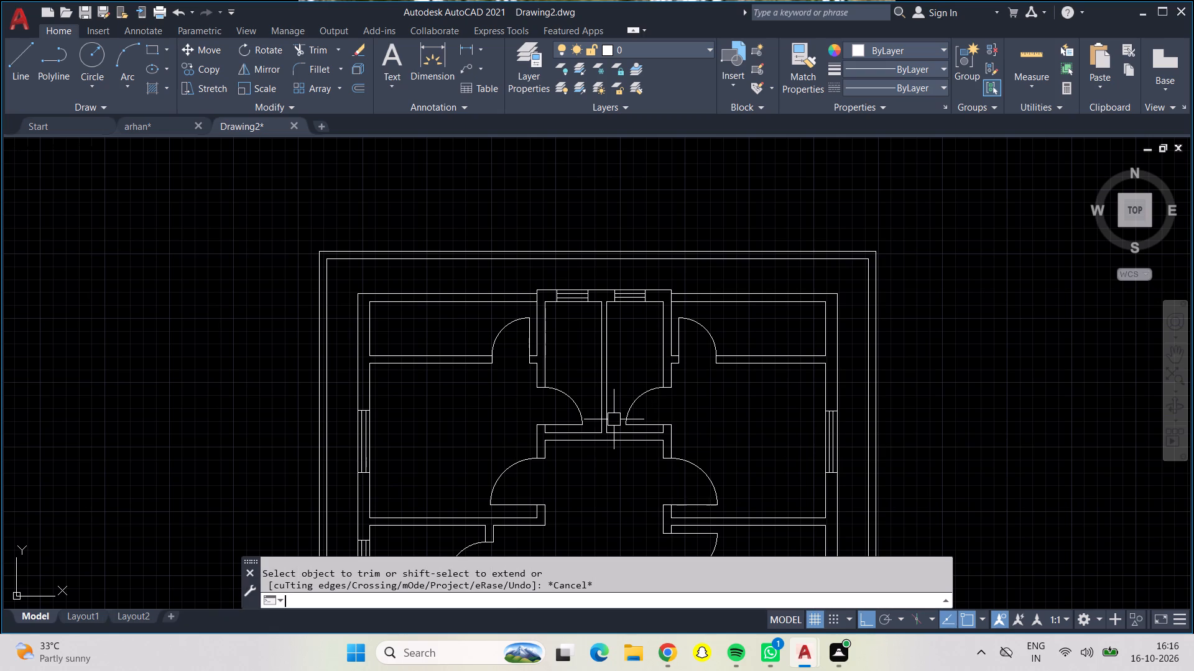
pyautogui.press('Return')
pyautogui.write('2"')
pyautogui.hotkey('shift', 'Return')
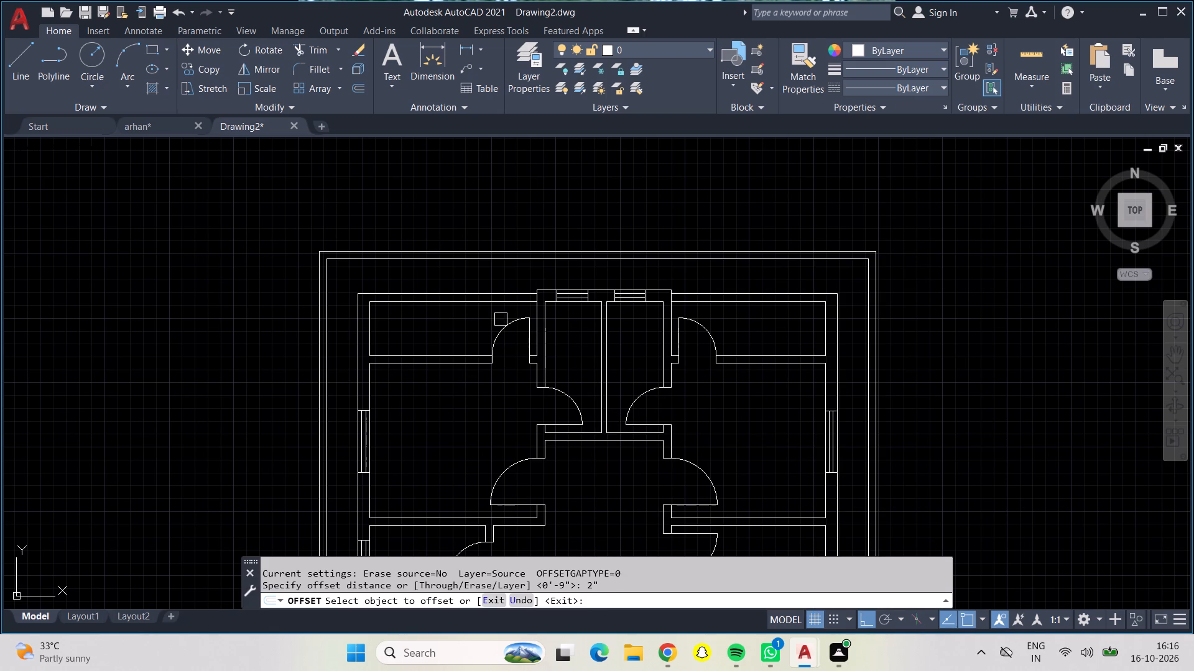
pyautogui.scroll(1, 539, 344)
pyautogui.click(522, 340)
pyautogui.click(496, 329)
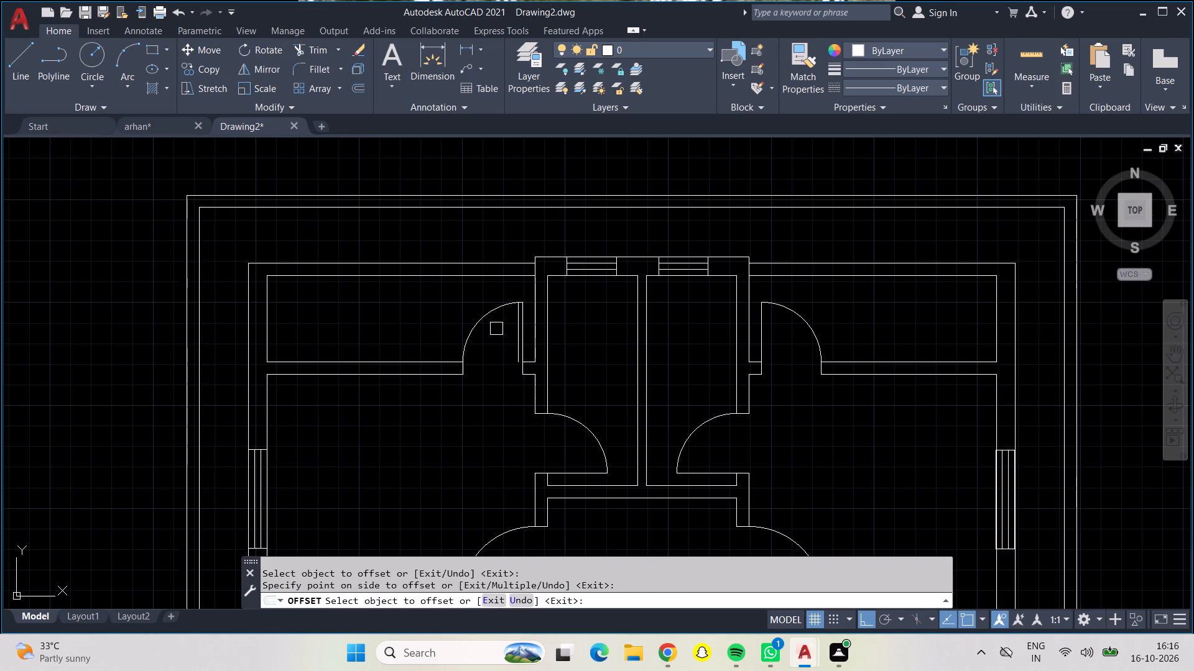
pyautogui.click(582, 468)
pyautogui.click(570, 447)
pyautogui.click(708, 472)
pyautogui.click(715, 453)
pyautogui.click(761, 328)
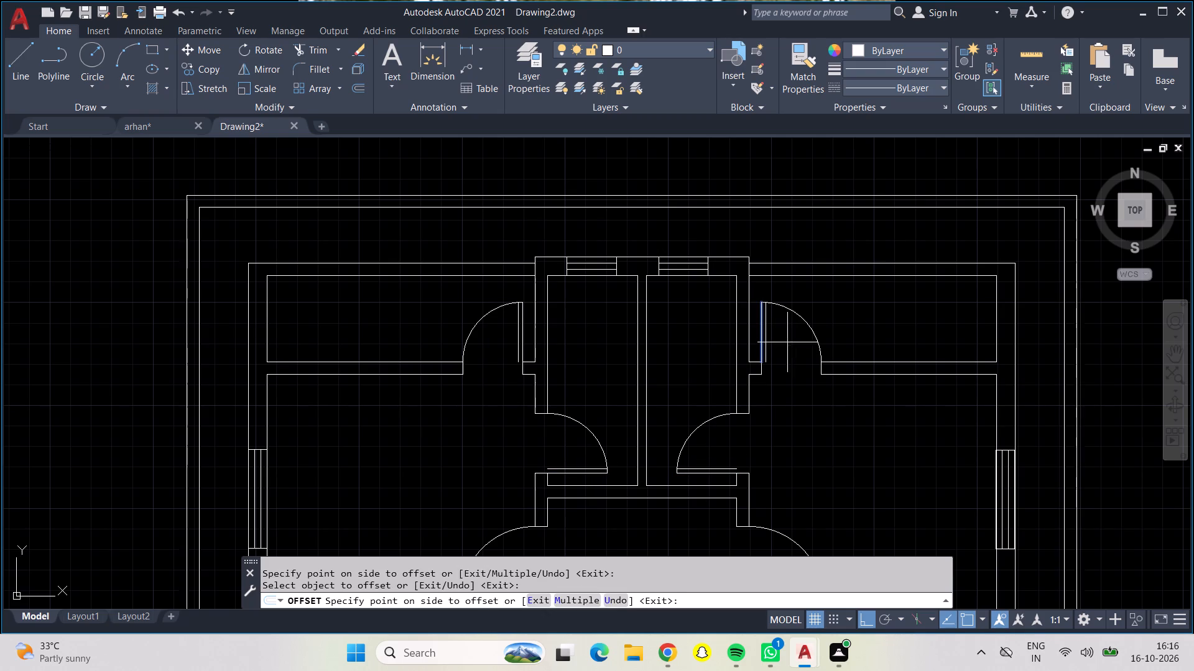
pyautogui.click(788, 342)
# Offset the short wall-end lines at the two bathroom doors and two upper doors 2" toward the openings, continuing the leaf lines.
pyautogui.scroll(1, 743, 473)
pyautogui.scroll(-1, 743, 473)
pyautogui.scroll(2, 743, 473)
pyautogui.click(744, 473)
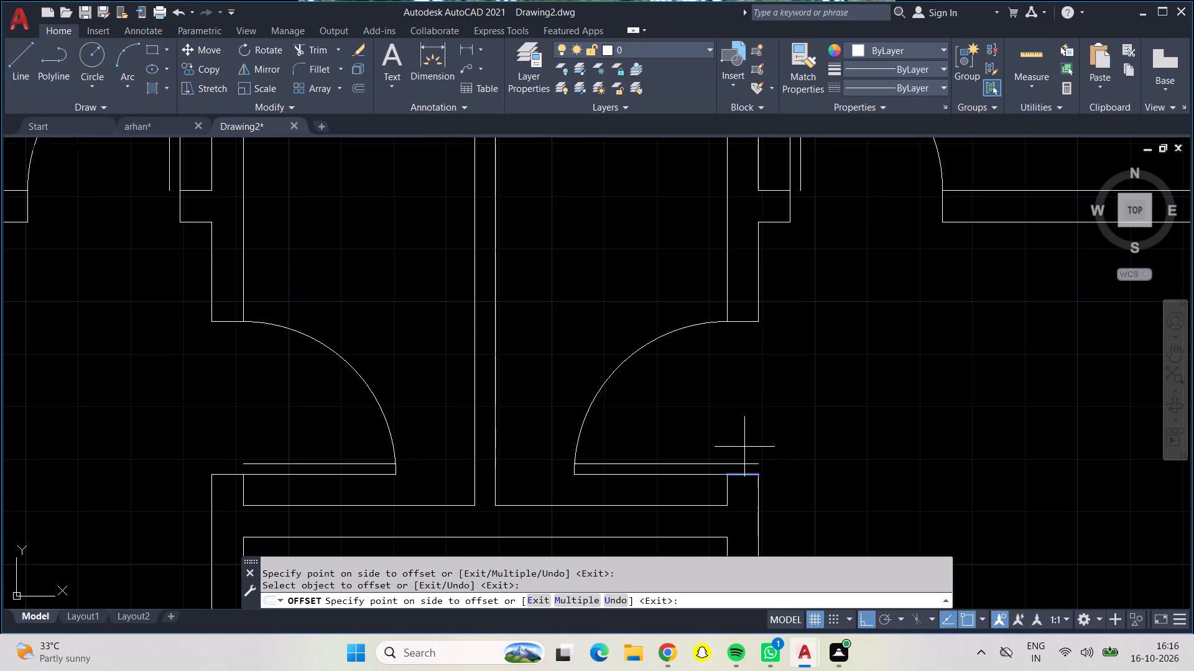
pyautogui.click(744, 446)
pyautogui.click(784, 206)
pyautogui.click(790, 208)
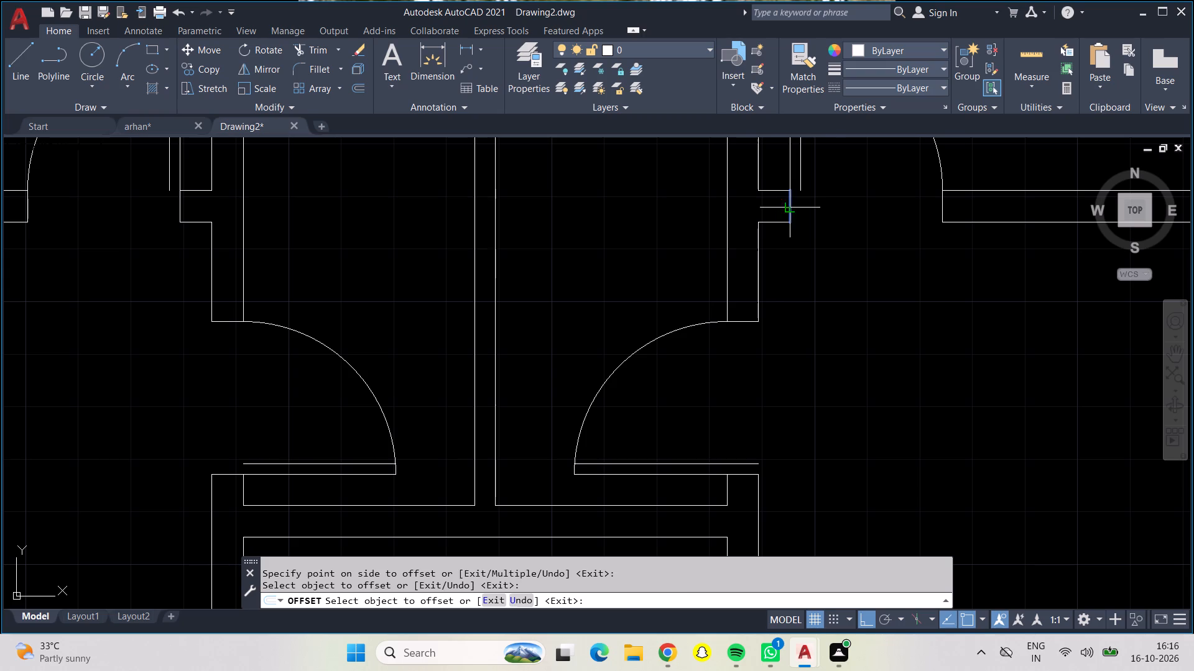
pyautogui.click(818, 217)
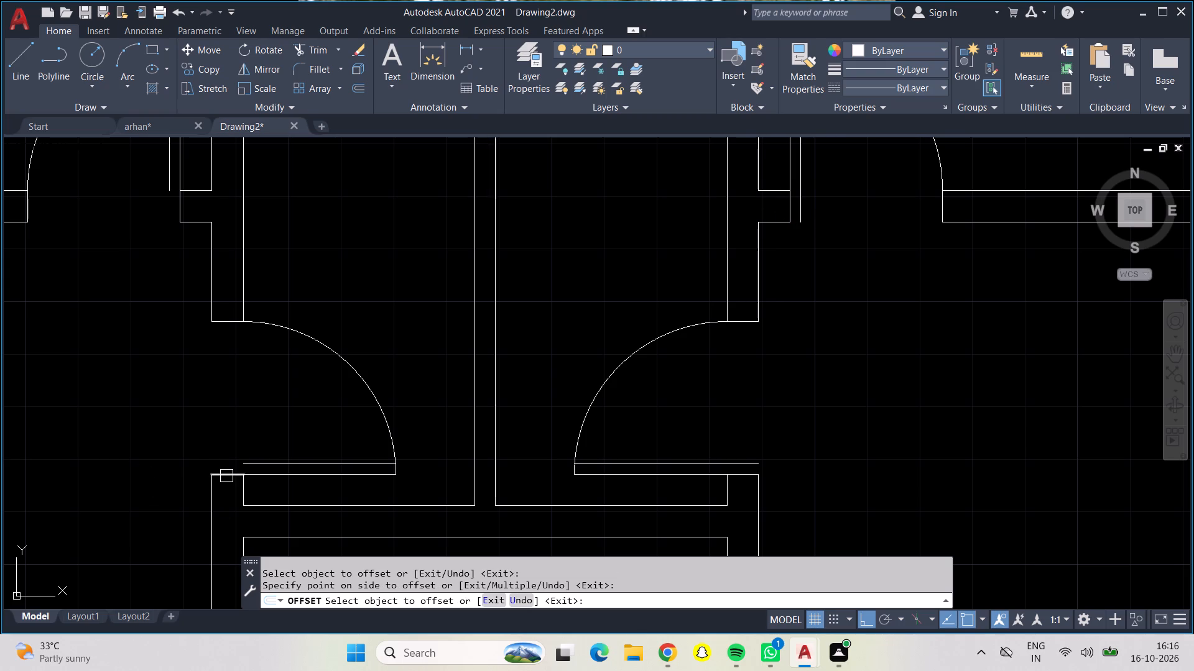
pyautogui.click(227, 476)
pyautogui.click(223, 457)
pyautogui.moveTo(238, 435); pyautogui.dragTo(295, 508, button='middle')
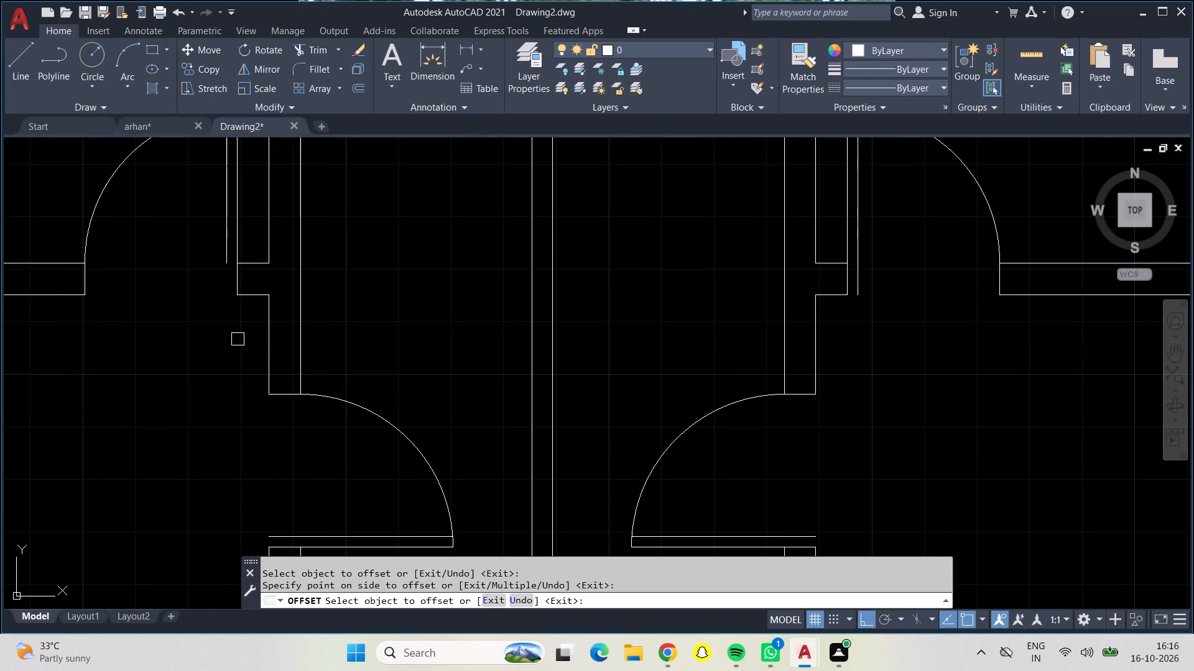
pyautogui.moveTo(242, 285); pyautogui.dragTo(228, 285)
pyautogui.click(169, 269)
# Offset the leaf lines and adjoining wall-end lines of the two facing bedroom doors below the bathrooms 2" toward their swing arcs.
pyautogui.scroll(-1, 184, 303)
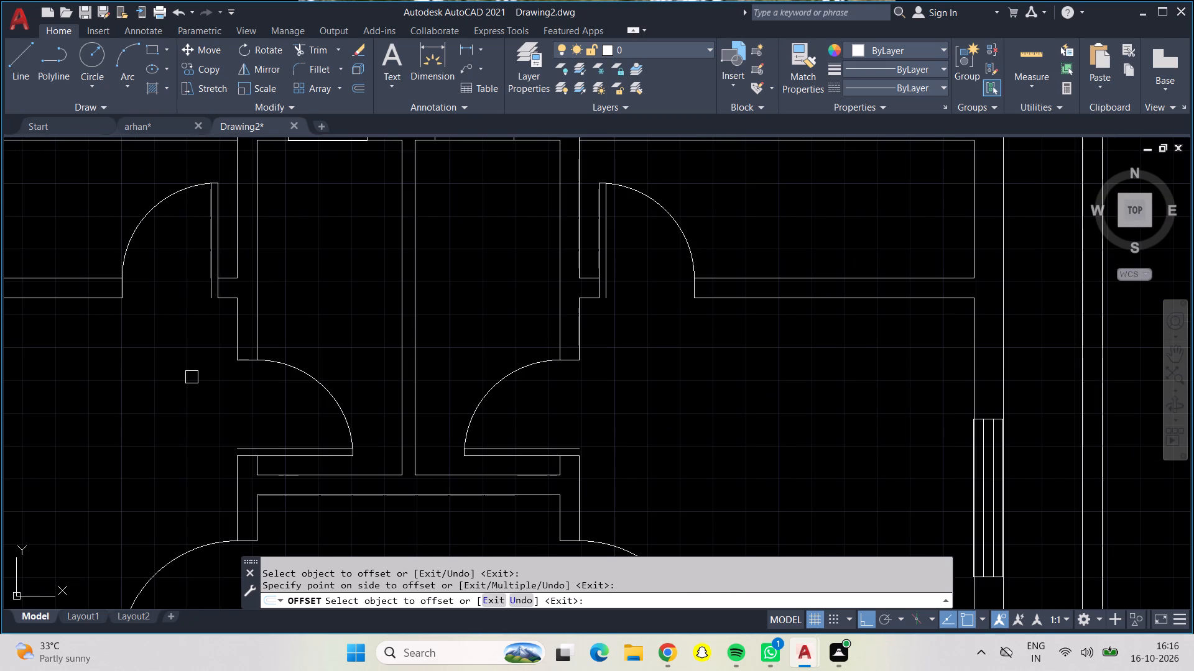
pyautogui.moveTo(193, 377); pyautogui.dragTo(226, 183, button='middle')
pyautogui.scroll(-1, 226, 183)
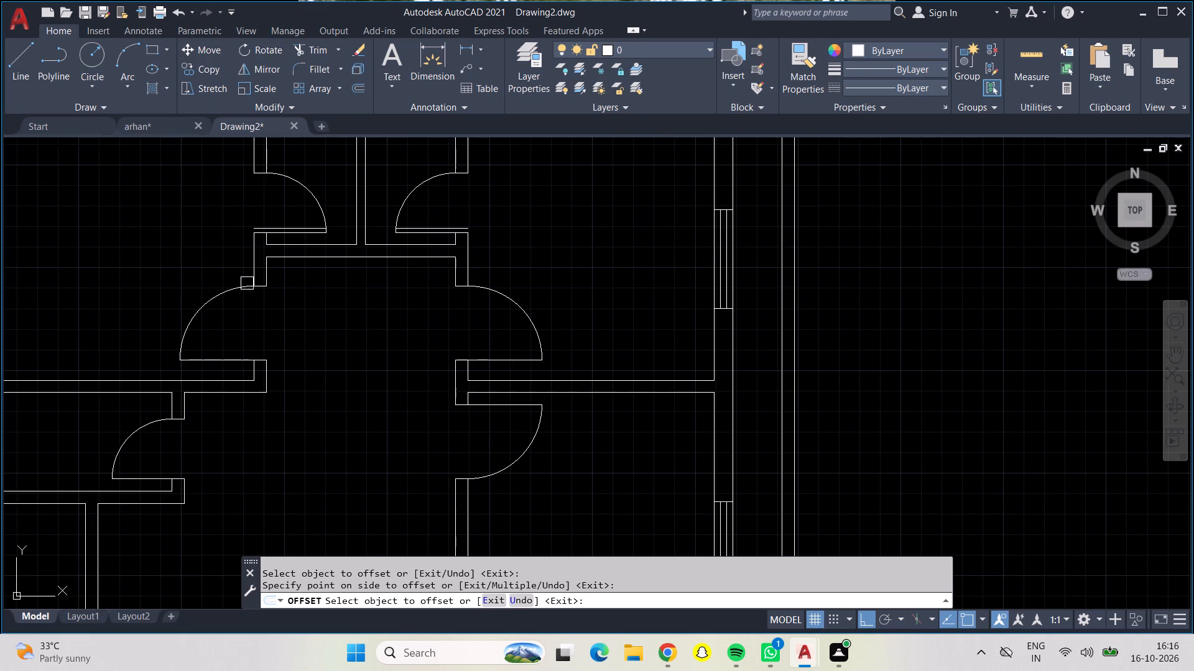
pyautogui.scroll(2, 244, 356)
pyautogui.click(244, 368)
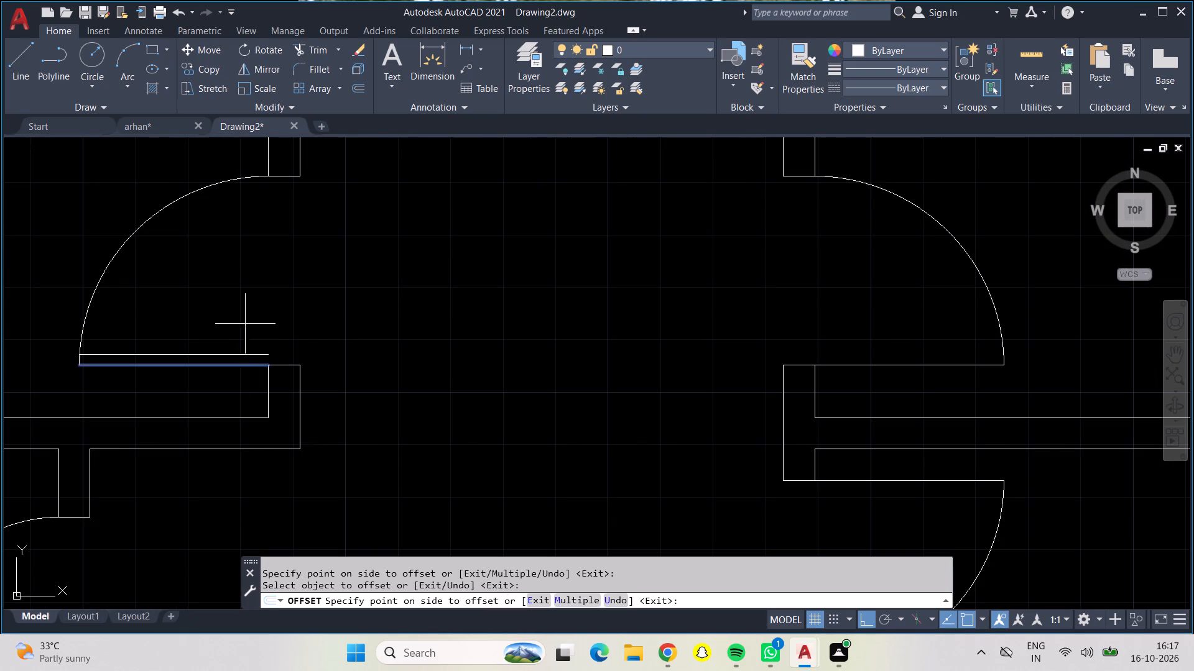
pyautogui.click(245, 324)
pyautogui.click(283, 366)
pyautogui.click(287, 335)
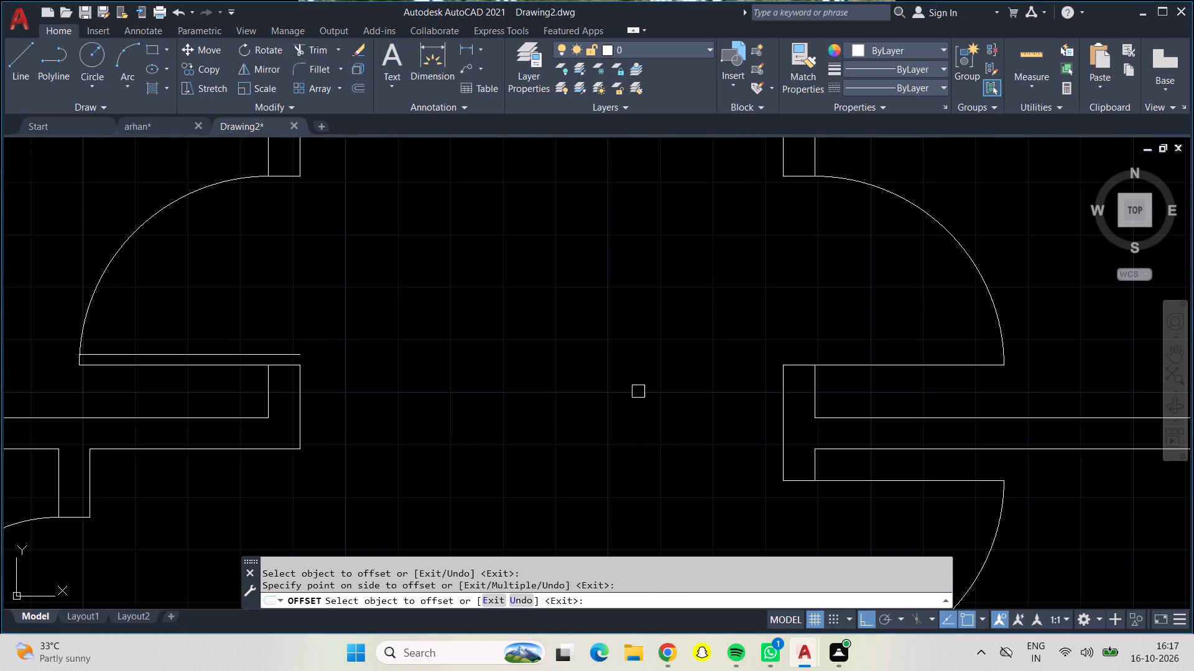
pyautogui.click(808, 363)
pyautogui.click(779, 337)
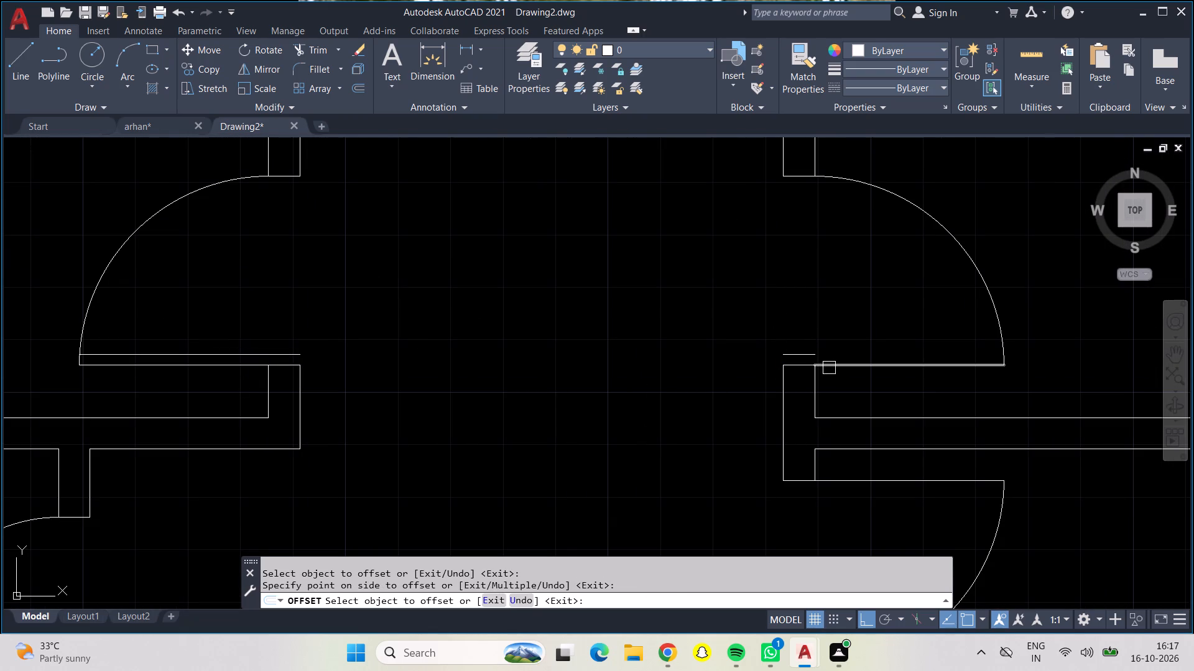
pyautogui.moveTo(829, 368); pyautogui.dragTo(822, 367)
pyautogui.click(812, 337)
# Offset the wall-end line and leaf line of the right-hand door below the partition wall 2" toward its swing arc.
pyautogui.moveTo(689, 468); pyautogui.dragTo(638, 309, button='middle')
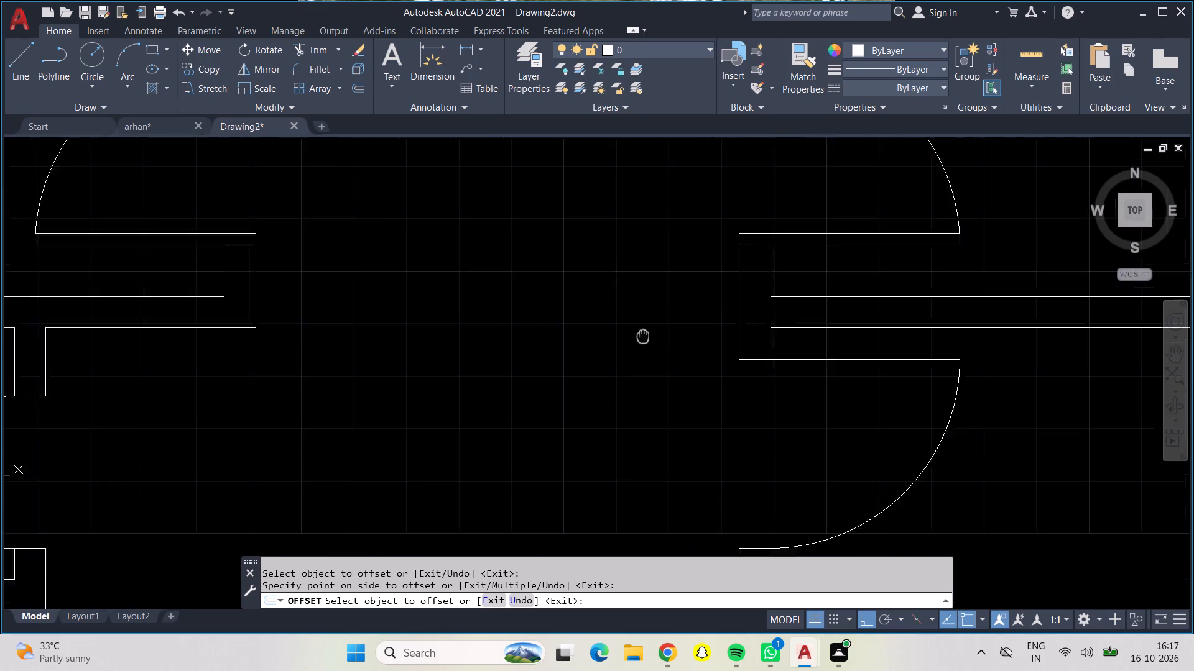
pyautogui.moveTo(638, 309); pyautogui.dragTo(618, 236, button='middle')
pyautogui.click(729, 247)
pyautogui.click(743, 303)
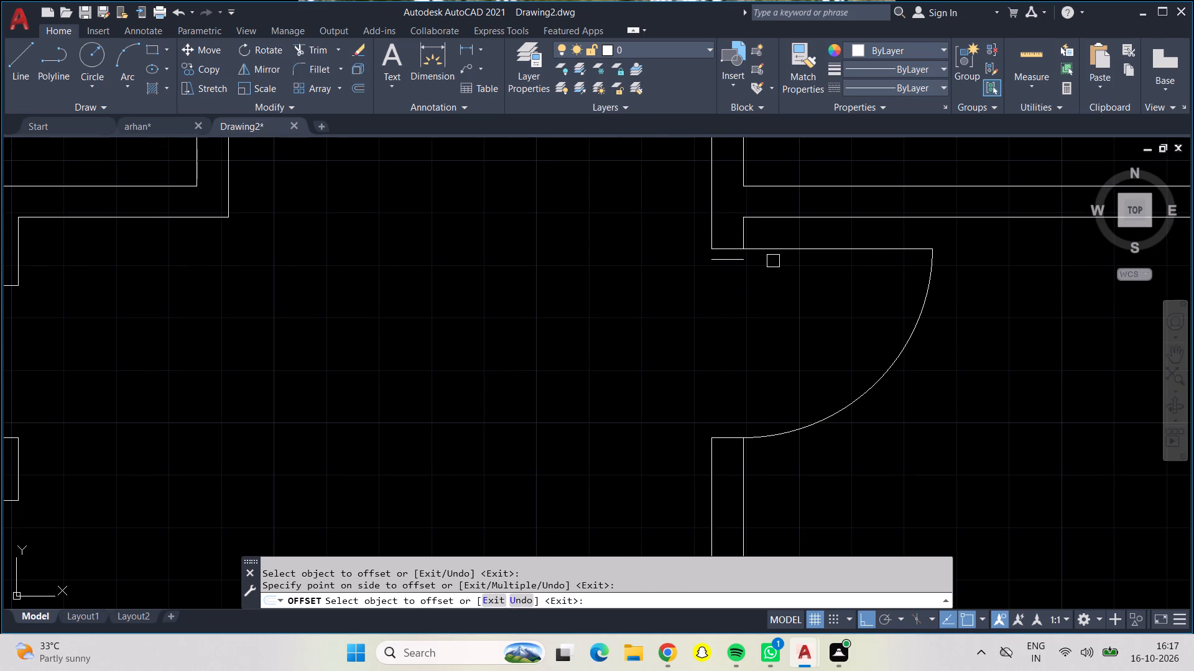
pyautogui.click(779, 248)
pyautogui.click(788, 295)
# Offset the leaf line and wall-end line of the small left-hand room's door 2" toward its swing arc.
pyautogui.scroll(-1, 772, 301)
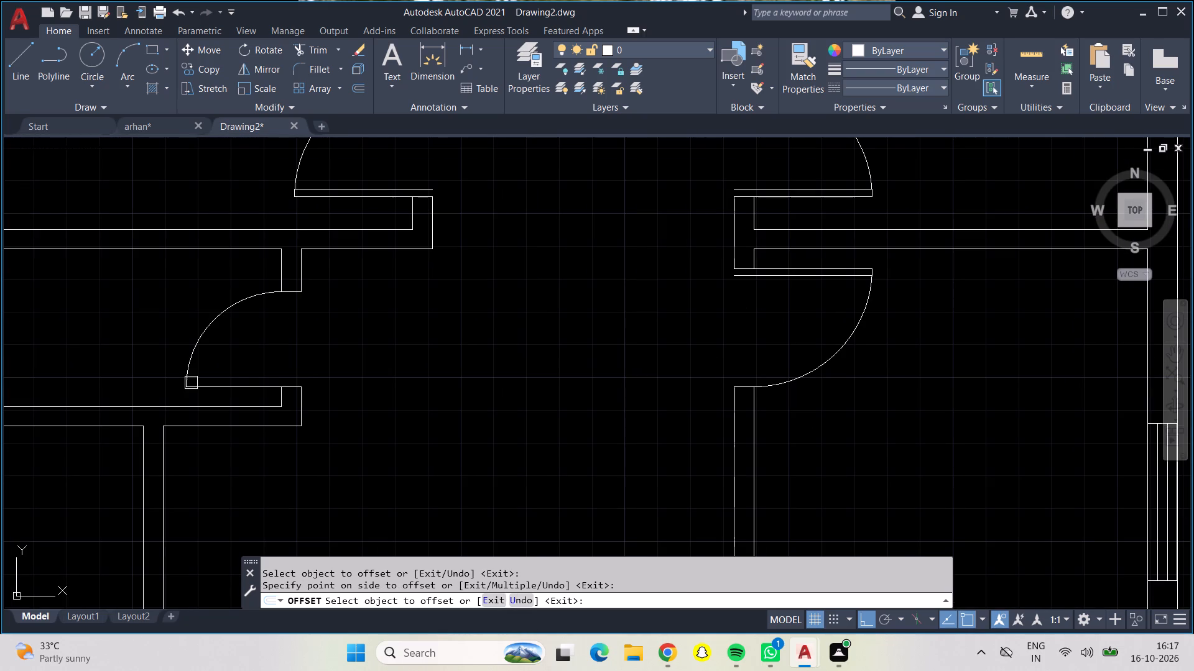
pyautogui.click(256, 383)
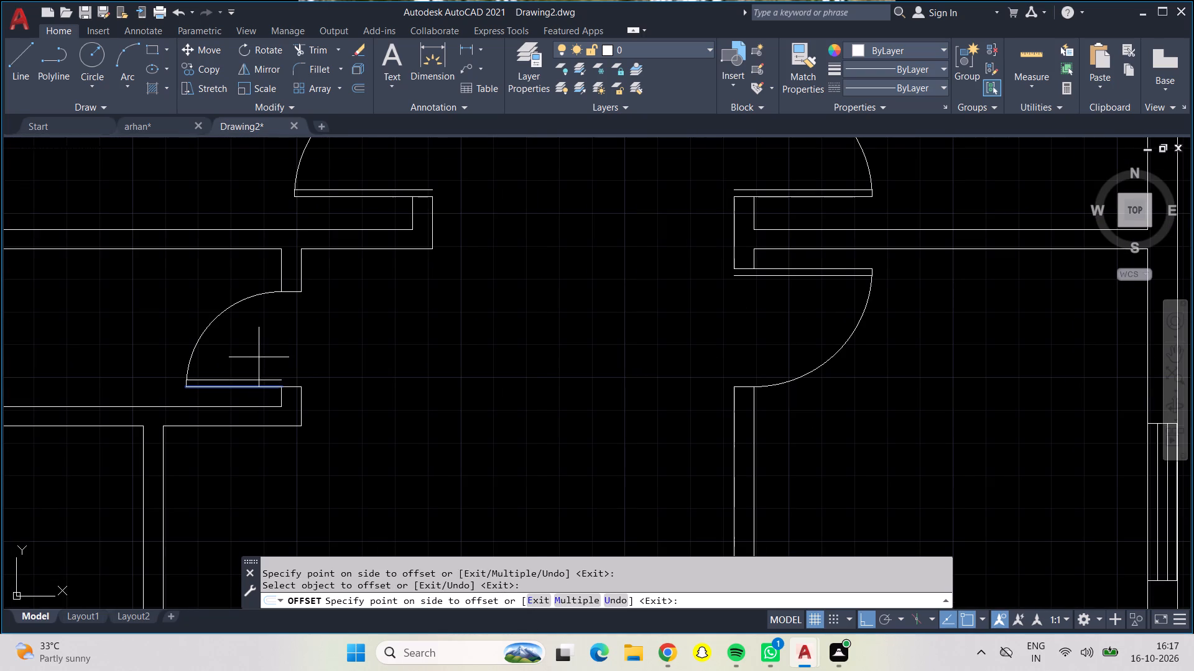
pyautogui.click(259, 357)
pyautogui.click(295, 388)
pyautogui.click(301, 365)
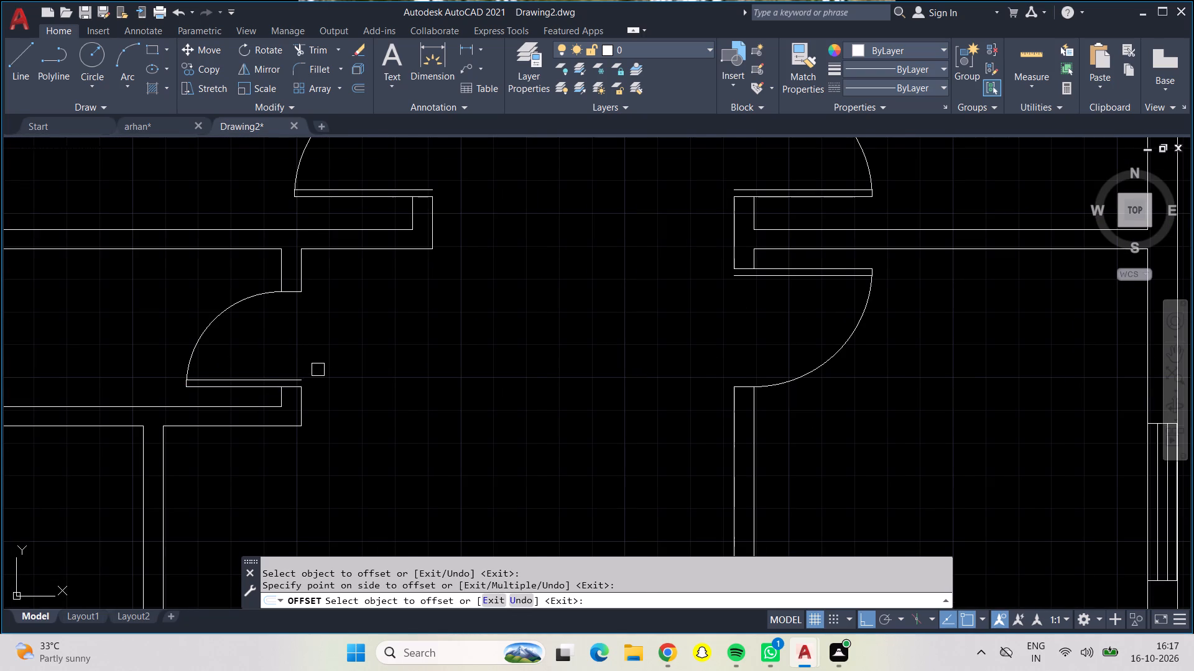
# Offset the leaf and wall-end lines of the small lower room's door beside the double door 2" inward, and finish offsetting.
pyautogui.scroll(-2, 318, 370)
pyautogui.moveTo(307, 363); pyautogui.dragTo(292, 280, button='middle')
pyautogui.moveTo(348, 386); pyautogui.dragTo(342, 179, button='middle')
pyautogui.scroll(-1, 404, 337)
pyautogui.scroll(1, 404, 337)
pyautogui.scroll(-1, 403, 337)
pyautogui.scroll(4, 402, 336)
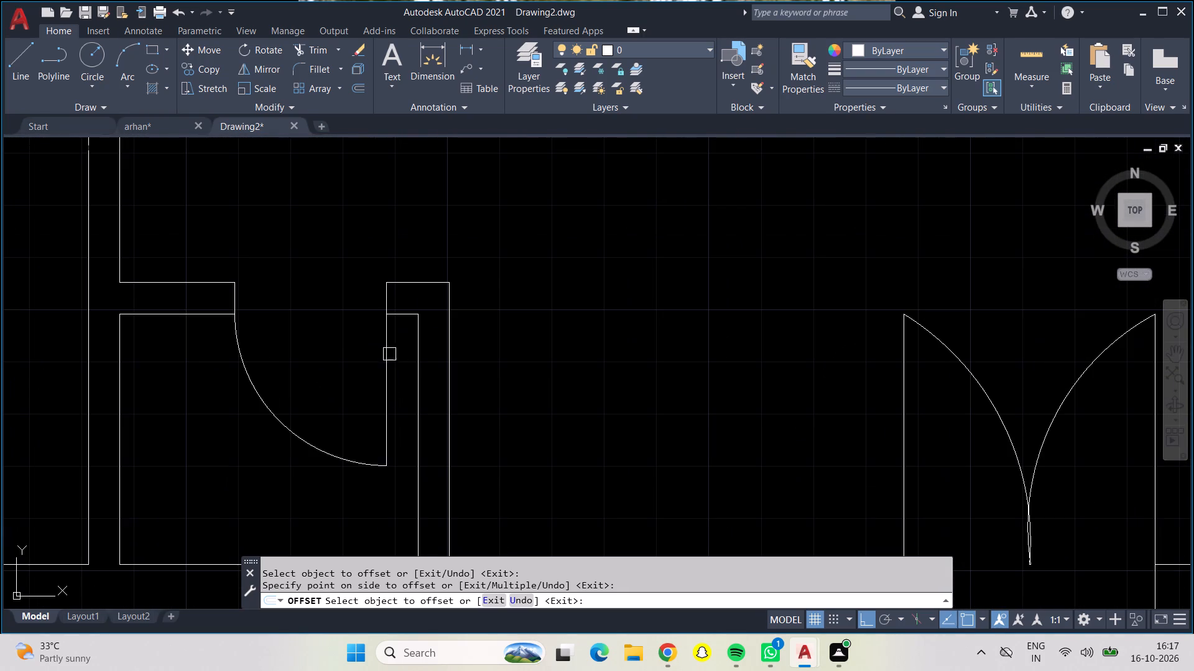
pyautogui.click(384, 353)
pyautogui.click(345, 350)
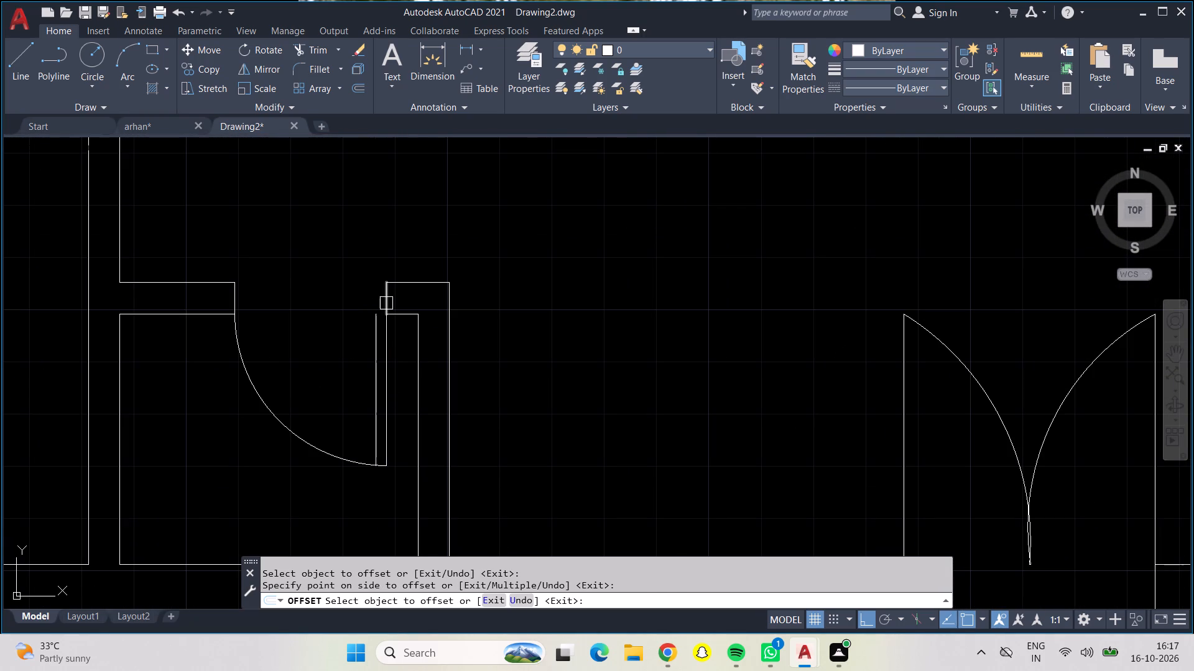
pyautogui.click(386, 303)
pyautogui.click(329, 312)
pyautogui.scroll(-2, 329, 314)
pyautogui.moveTo(329, 314); pyautogui.dragTo(423, 515, button='middle')
pyautogui.scroll(-1, 409, 452)
pyautogui.moveTo(409, 451); pyautogui.dragTo(524, 488, button='middle')
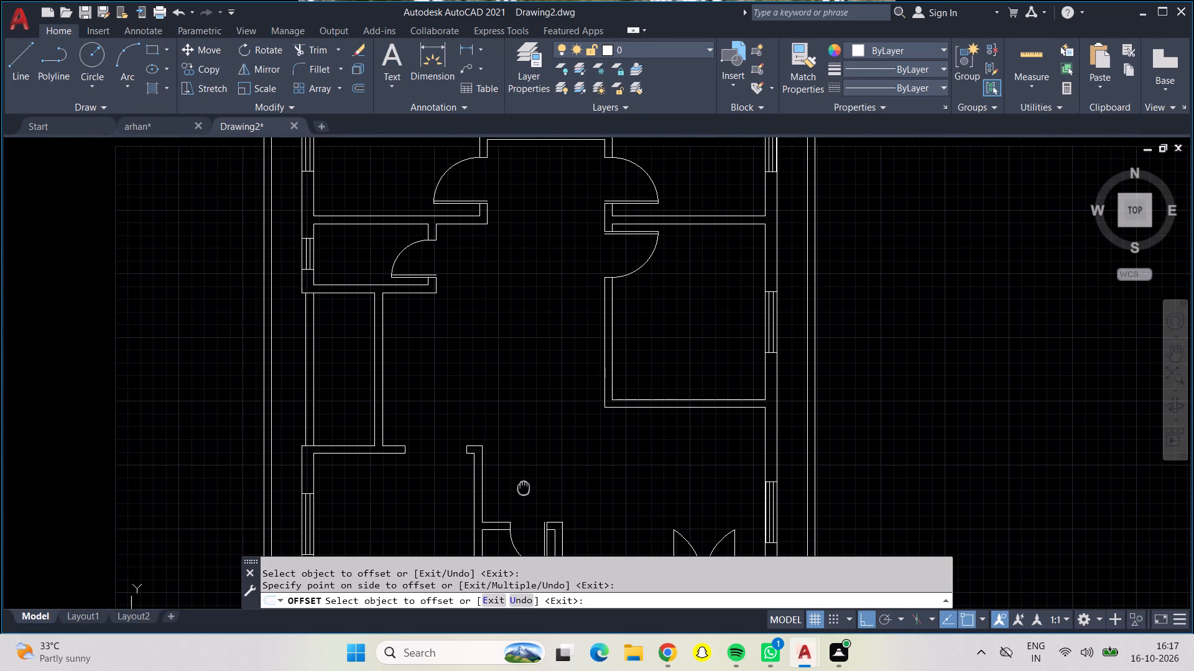
pyautogui.press('Return')
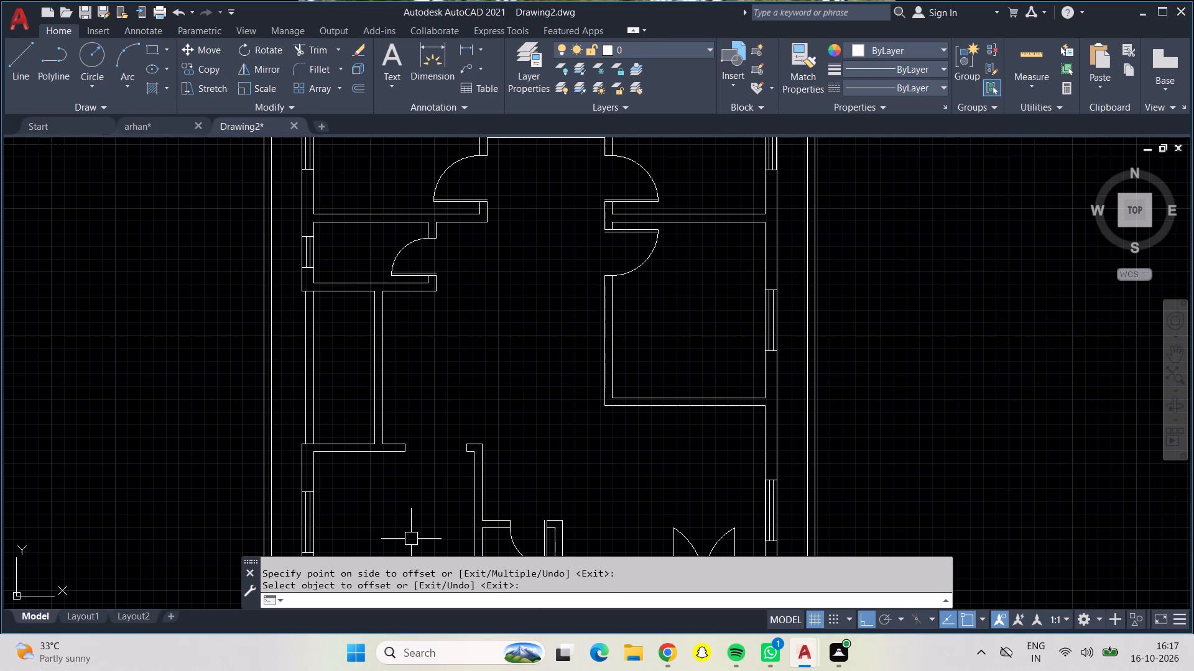
# Draw two crossing diagonal lines between the jamb corners of the doorless opening in the lower-left room's upper wall.
pyautogui.click(9, 67)
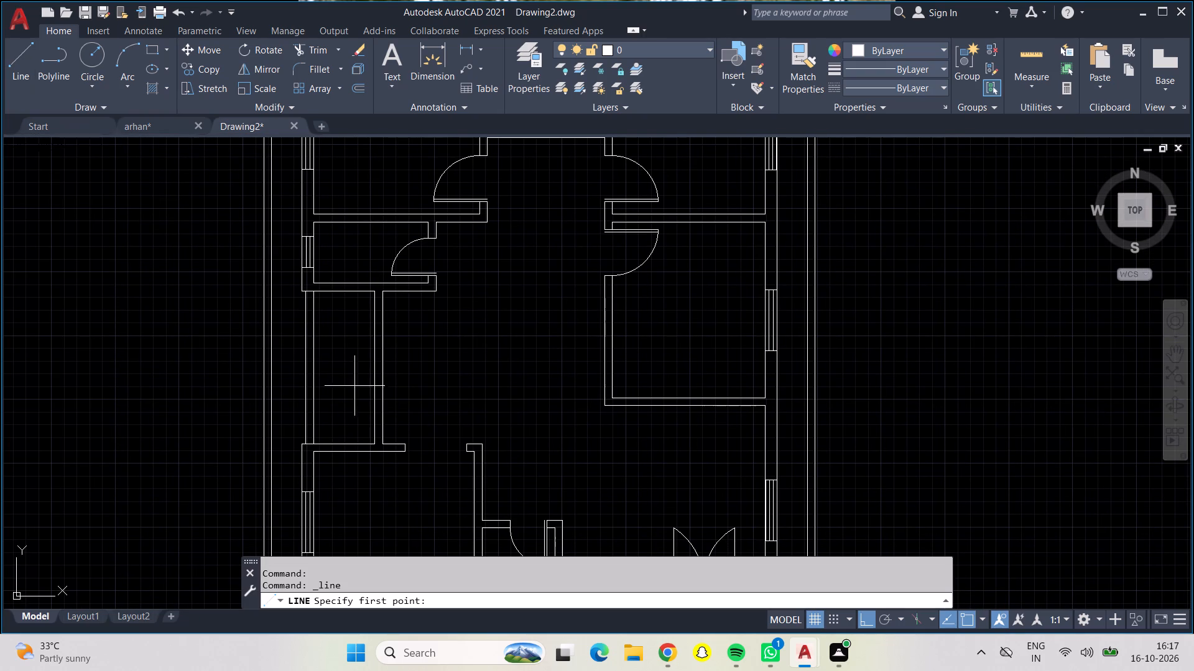
pyautogui.scroll(3, 414, 438)
pyautogui.moveTo(418, 442); pyautogui.dragTo(383, 247, button='middle')
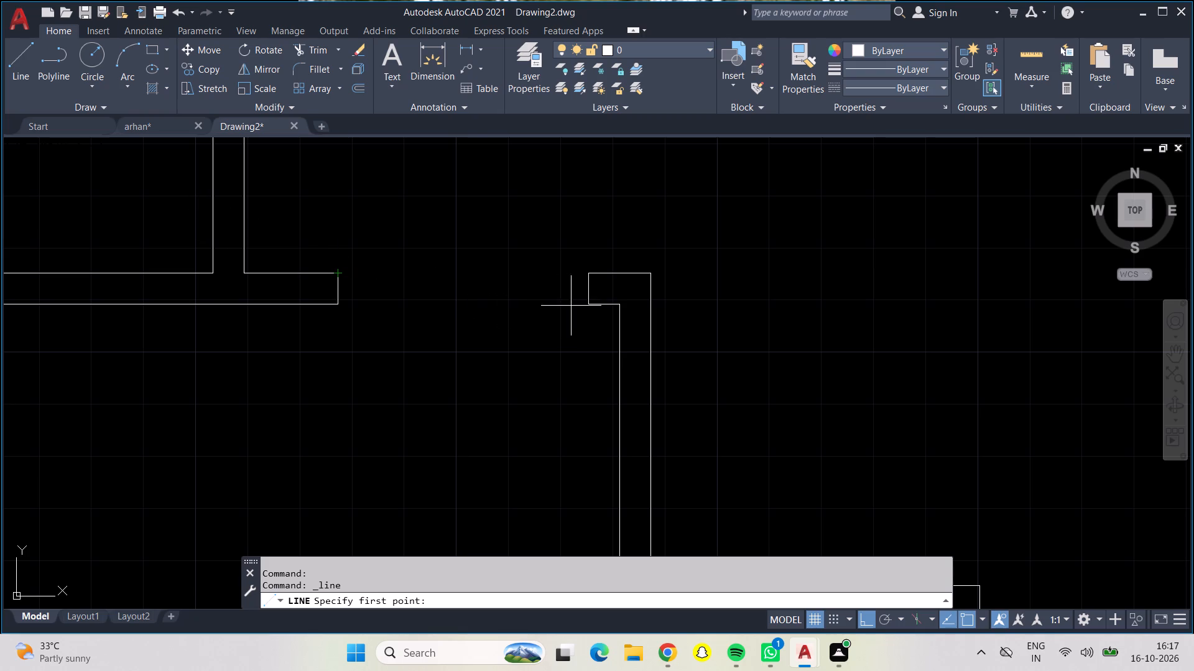
pyautogui.click(590, 308)
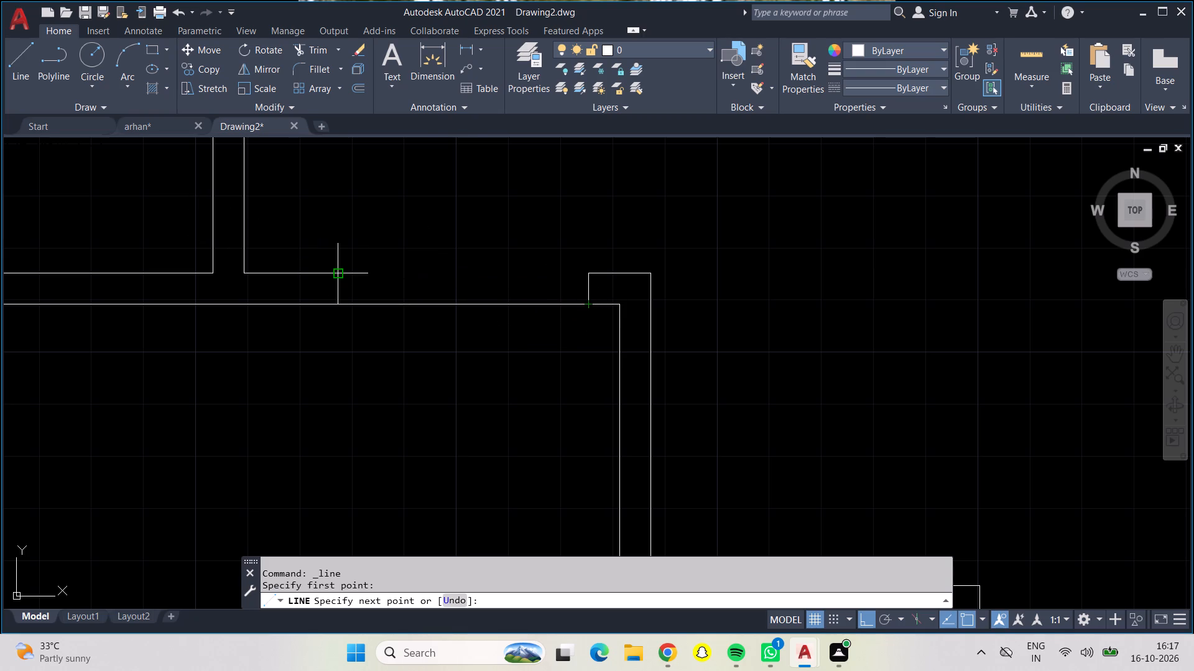
pyautogui.click(335, 276)
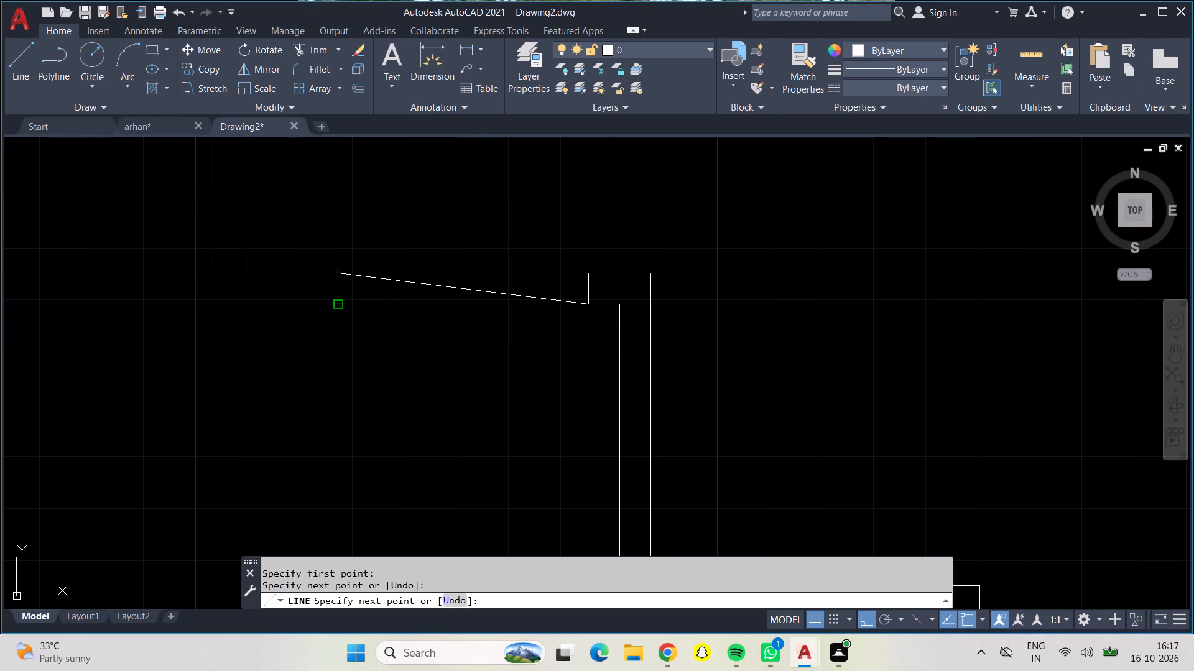
pyautogui.click(341, 304)
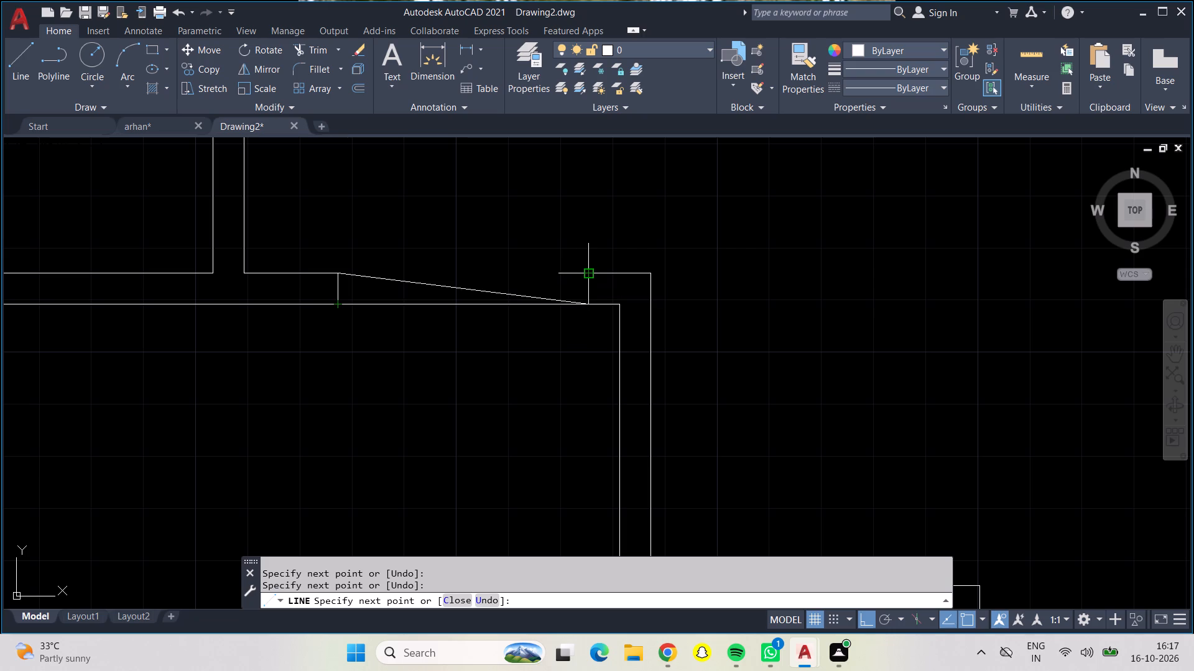
pyautogui.click(584, 275)
pyautogui.press('Return')
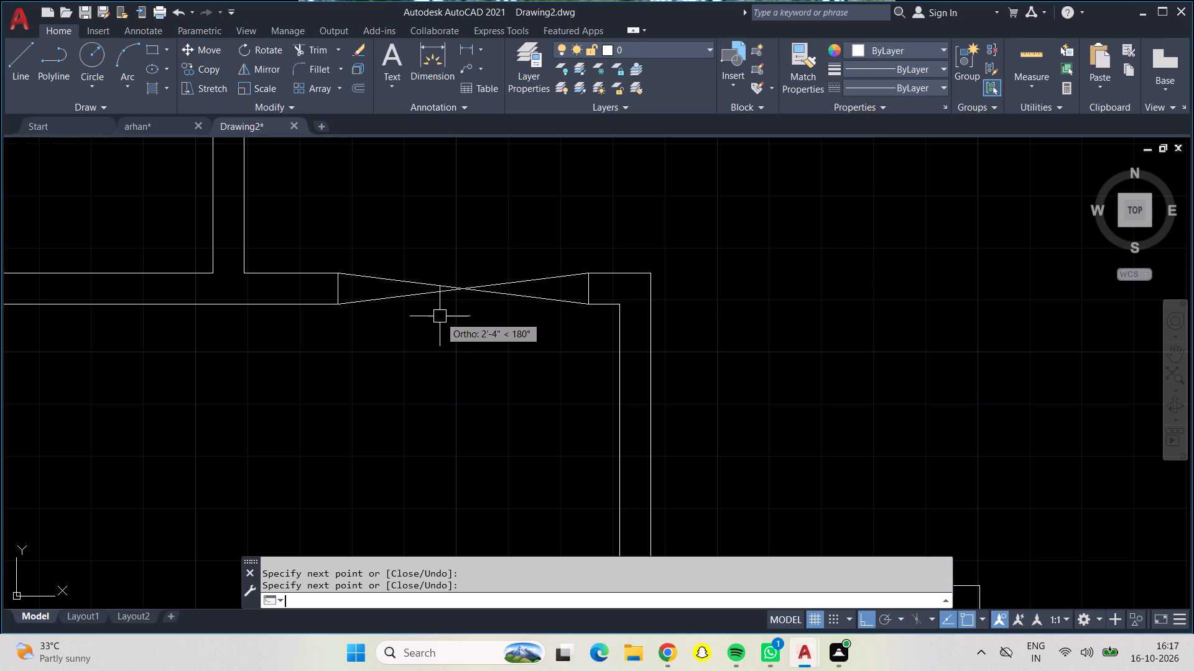
# Review the whole floor plan, checking the door symbols, the crossed opening and the staircase area.
pyautogui.scroll(-2, 440, 316)
pyautogui.scroll(-1, 437, 373)
pyautogui.moveTo(431, 423); pyautogui.dragTo(425, 390, button='middle')
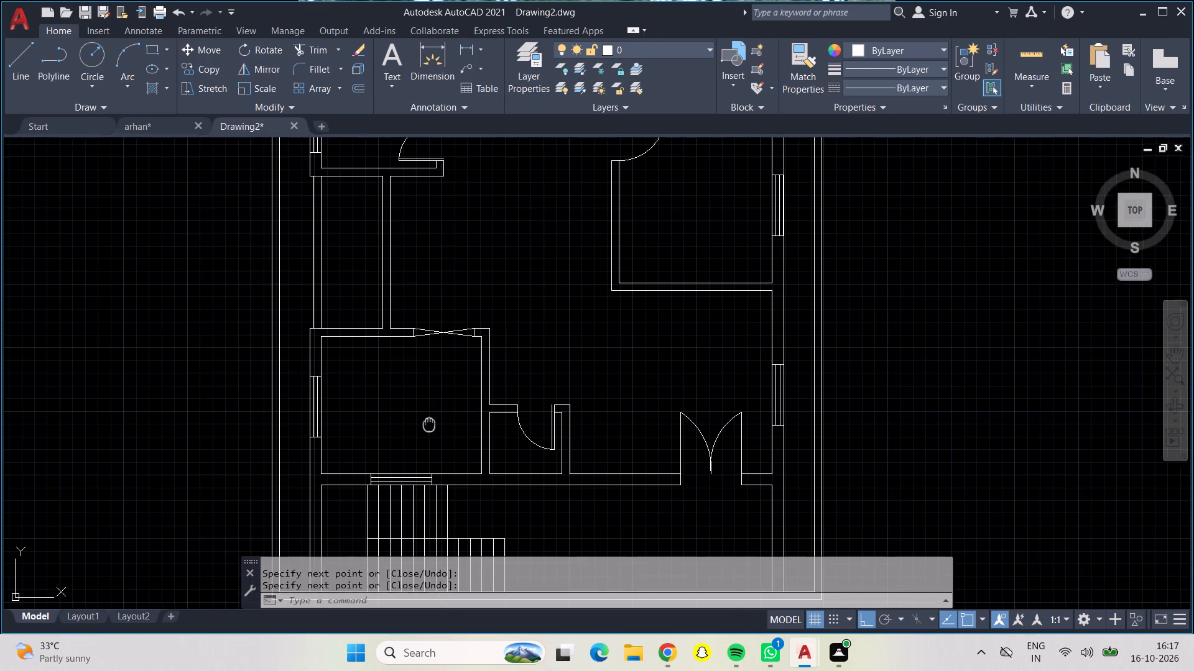
pyautogui.moveTo(425, 390); pyautogui.dragTo(428, 314, button='middle')
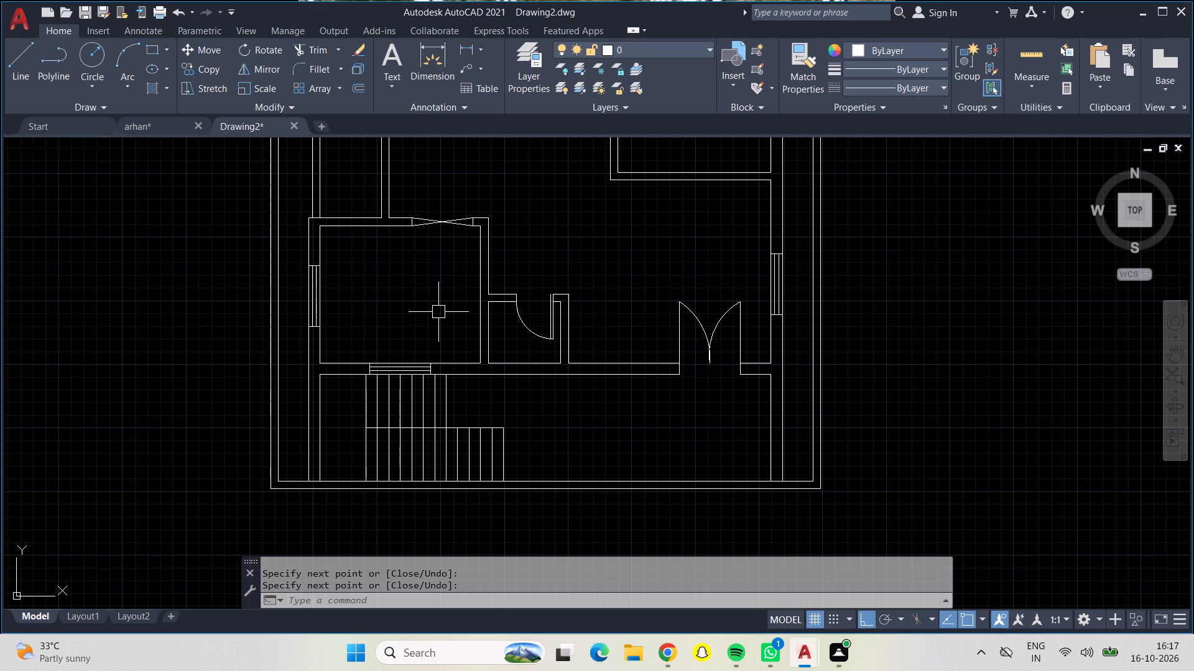
pyautogui.scroll(-1, 420, 232)
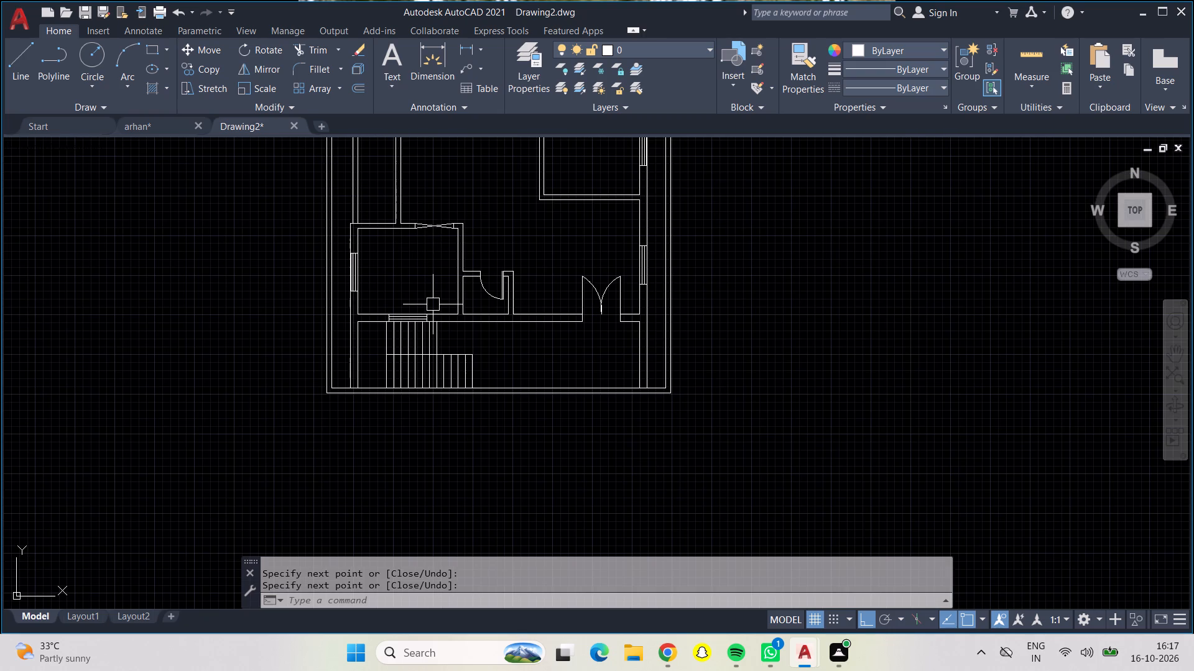
pyautogui.moveTo(432, 273); pyautogui.dragTo(492, 409, button='middle')
pyautogui.scroll(-1, 449, 289)
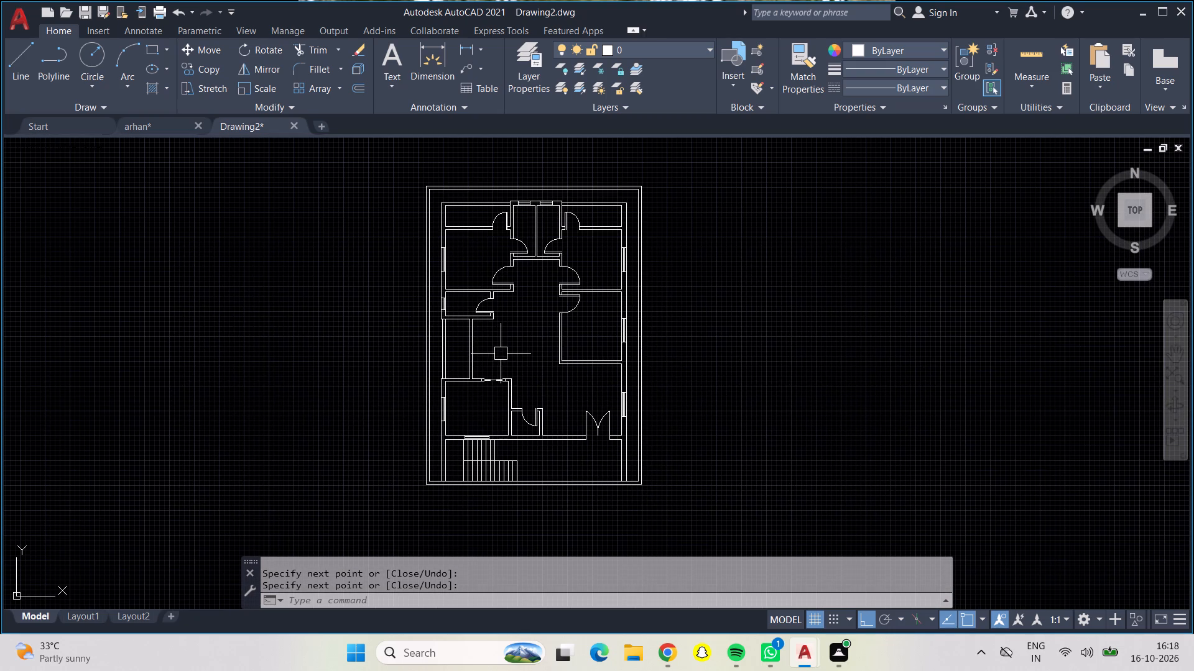
pyautogui.scroll(1, 542, 340)
pyautogui.moveTo(542, 340); pyautogui.dragTo(575, 400, button='middle')
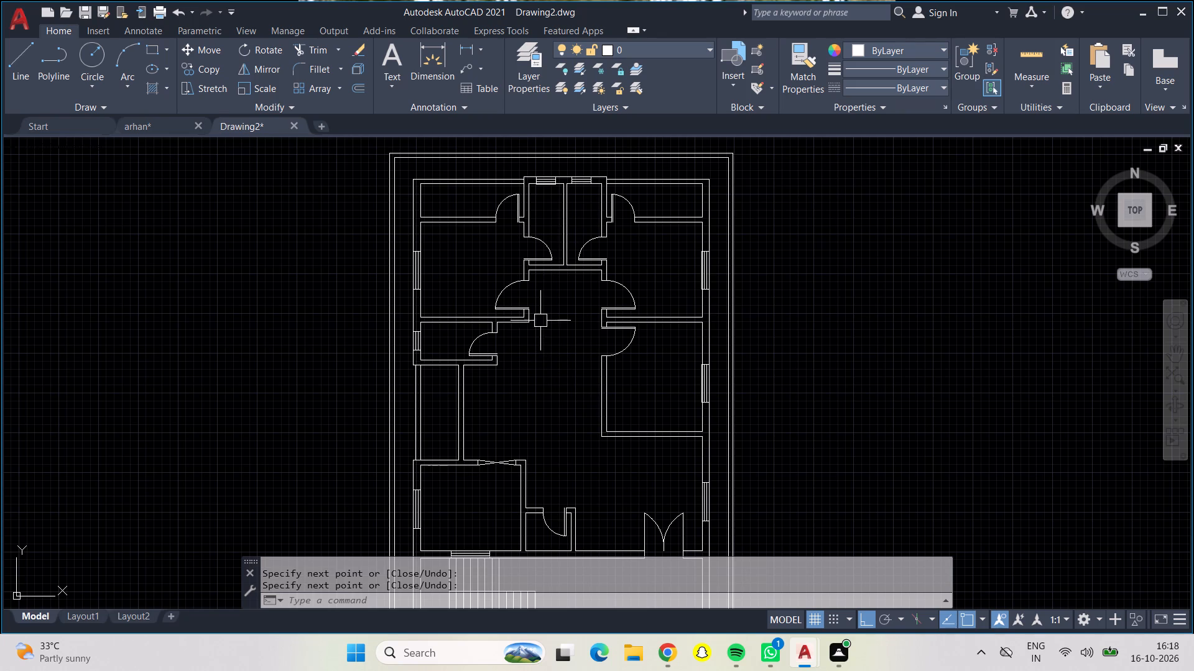
pyautogui.scroll(2, 540, 326)
pyautogui.scroll(-1, 553, 346)
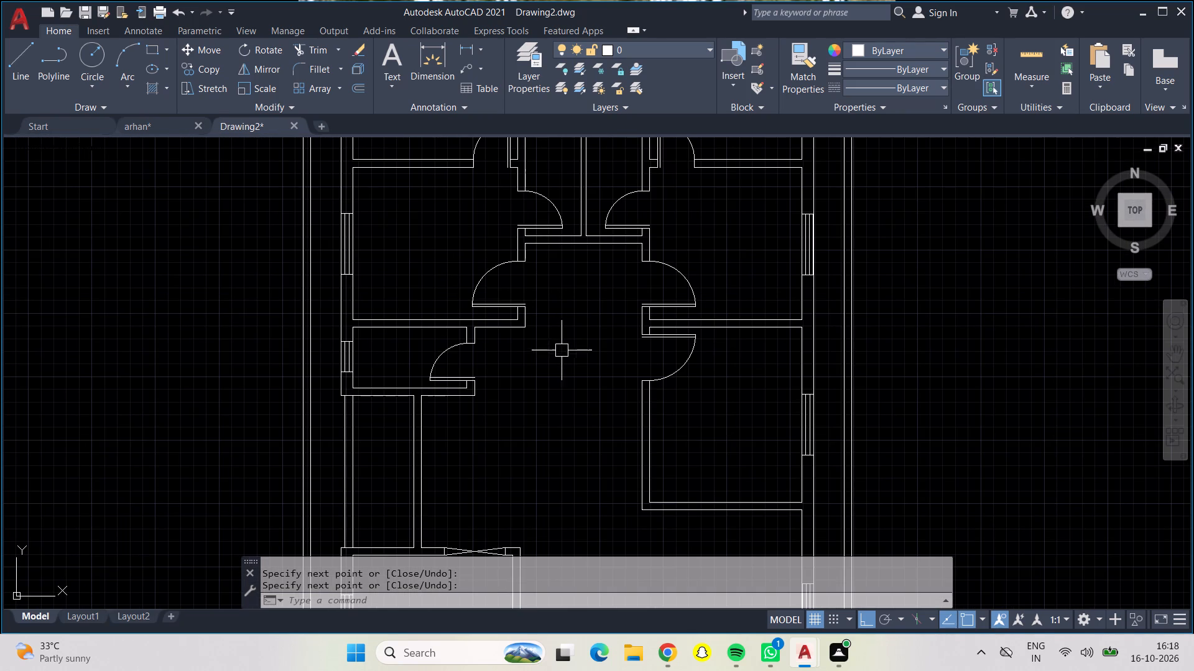
pyautogui.moveTo(565, 352); pyautogui.dragTo(572, 247, button='middle')
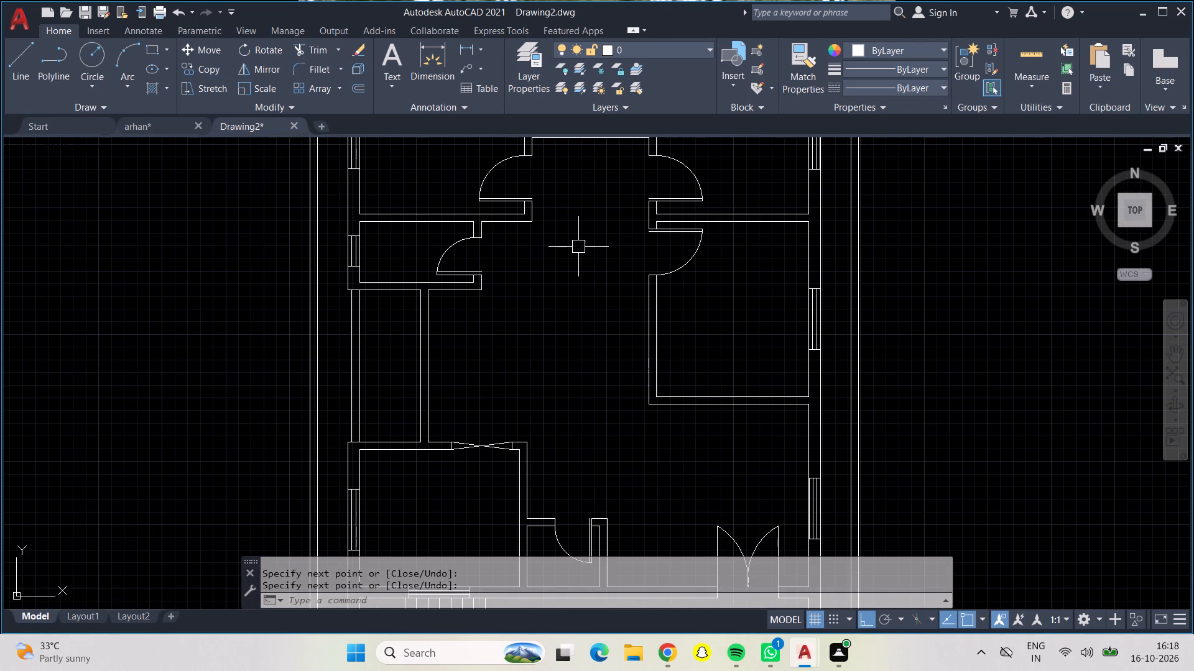
pyautogui.moveTo(570, 345); pyautogui.dragTo(572, 285, button='middle')
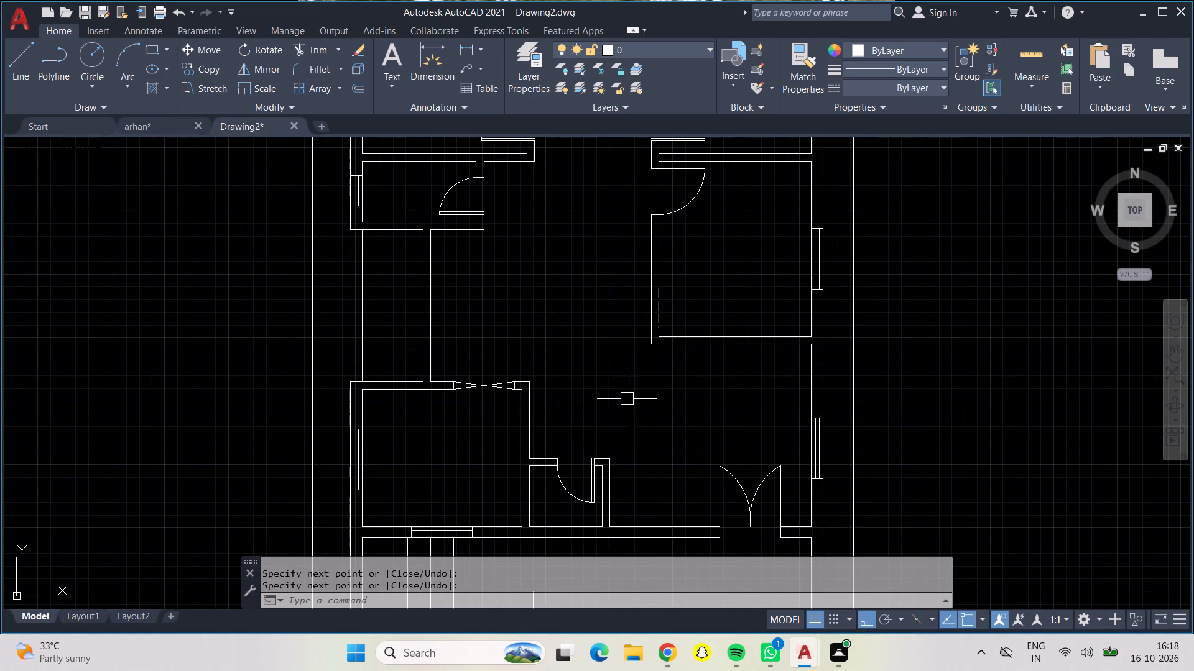
pyautogui.moveTo(620, 398); pyautogui.dragTo(597, 312, button='middle')
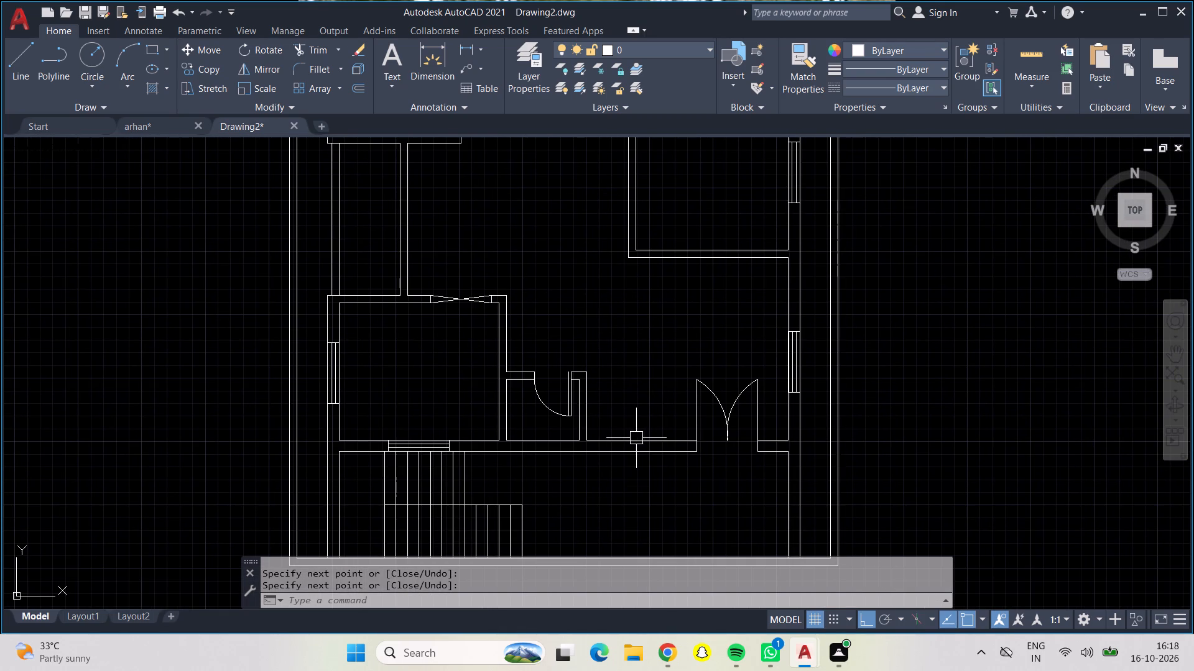
pyautogui.moveTo(606, 509); pyautogui.dragTo(591, 371, button='middle')
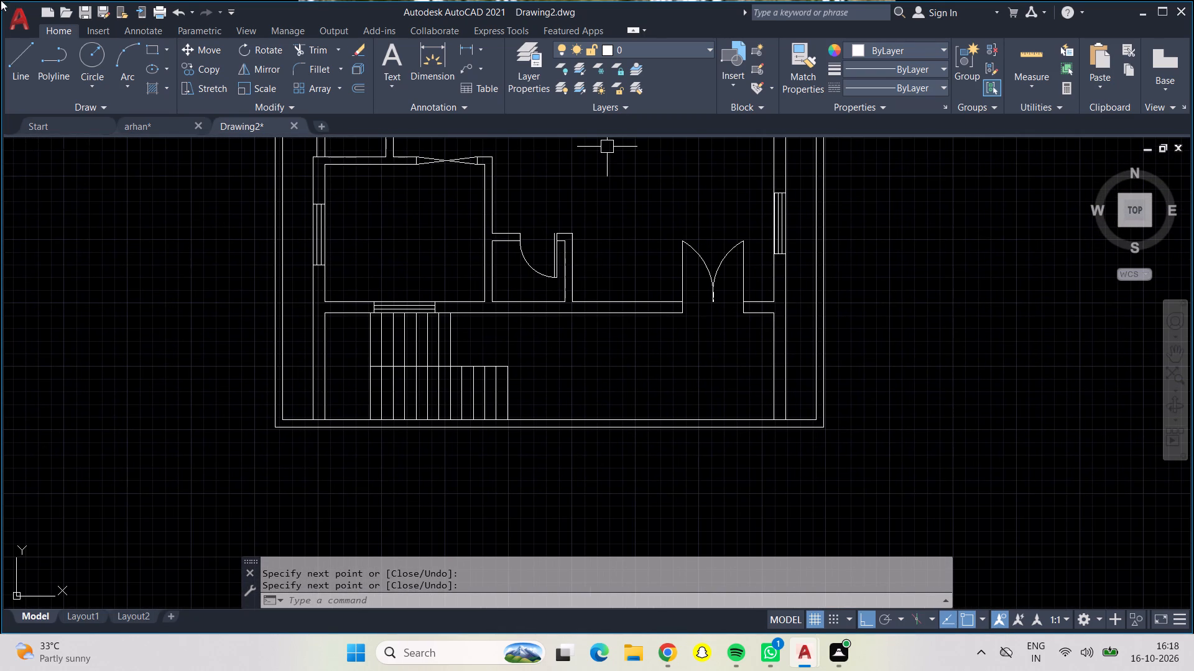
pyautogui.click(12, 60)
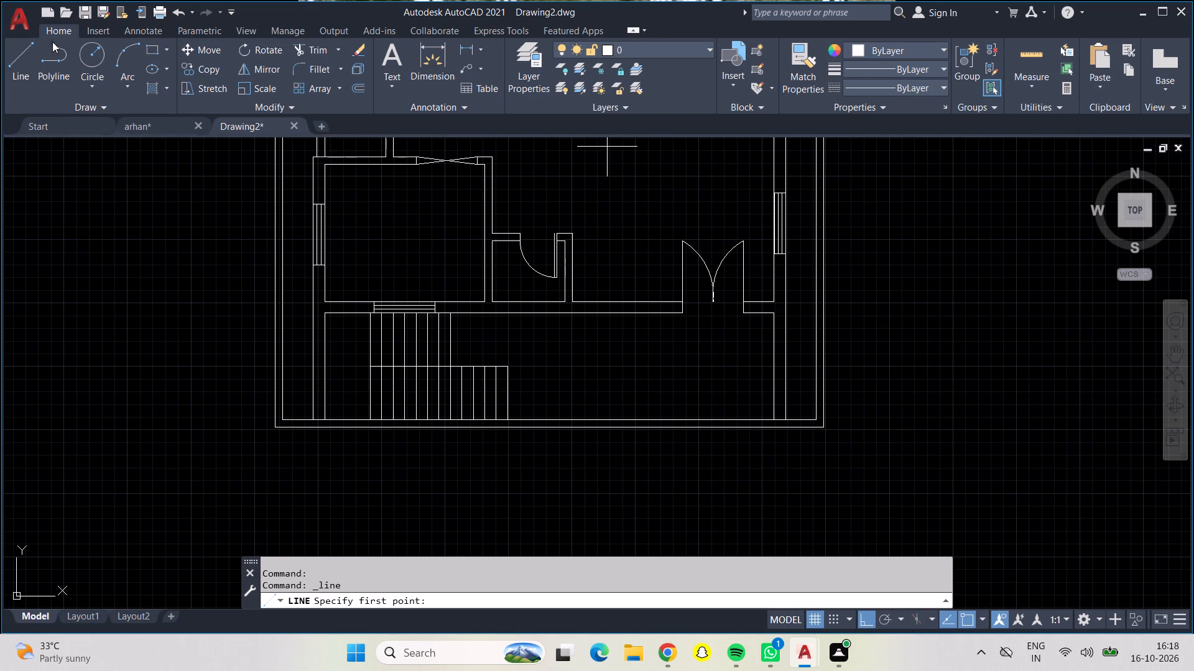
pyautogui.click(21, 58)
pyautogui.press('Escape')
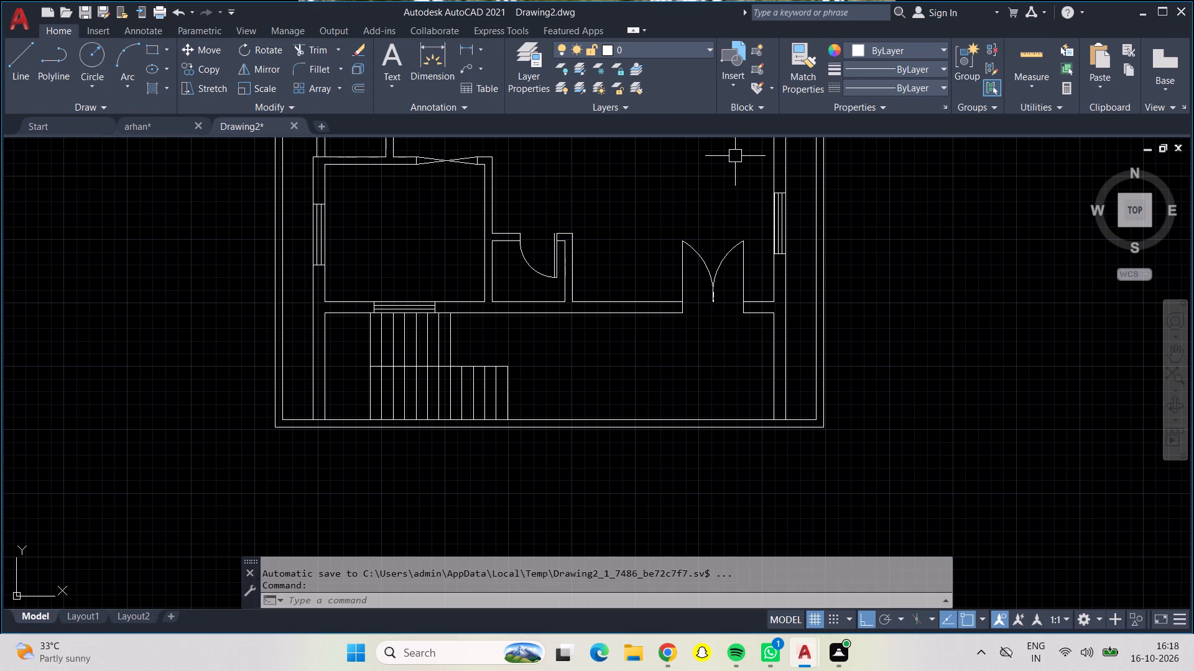
# Browse the tool palettes from modelling through architectural, mechanical, electrical, civil and structural samples to hatches and tables, and close them.
pyautogui.hotkey('ctrl', '3')
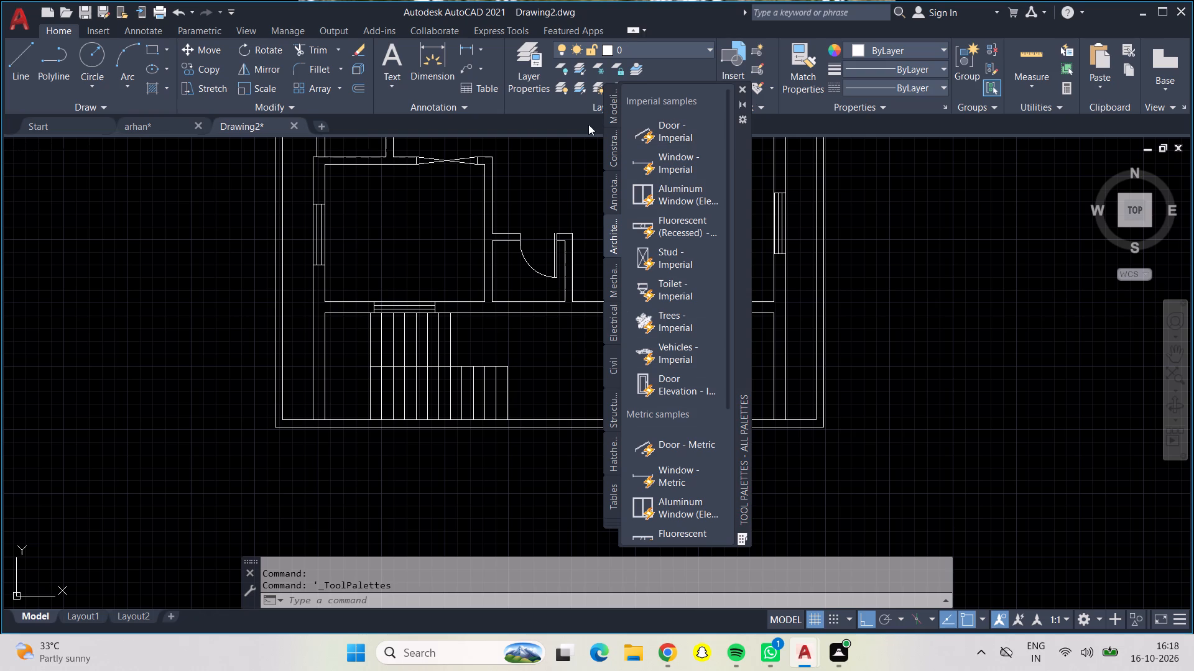
pyautogui.click(614, 112)
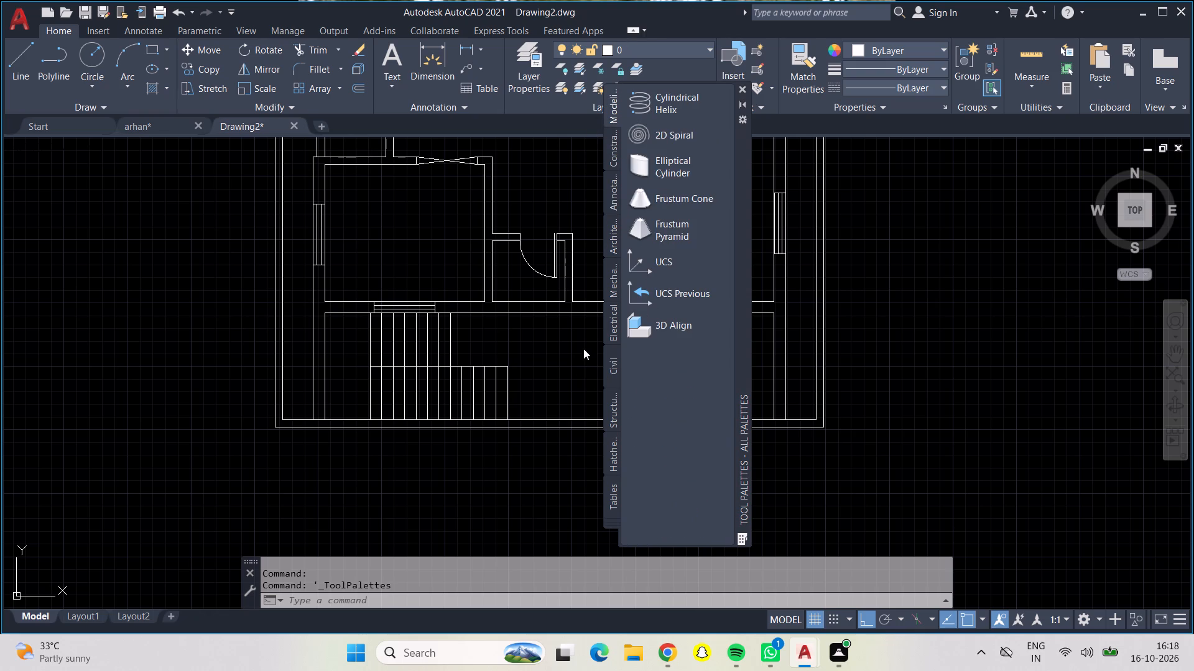
pyautogui.click(614, 157)
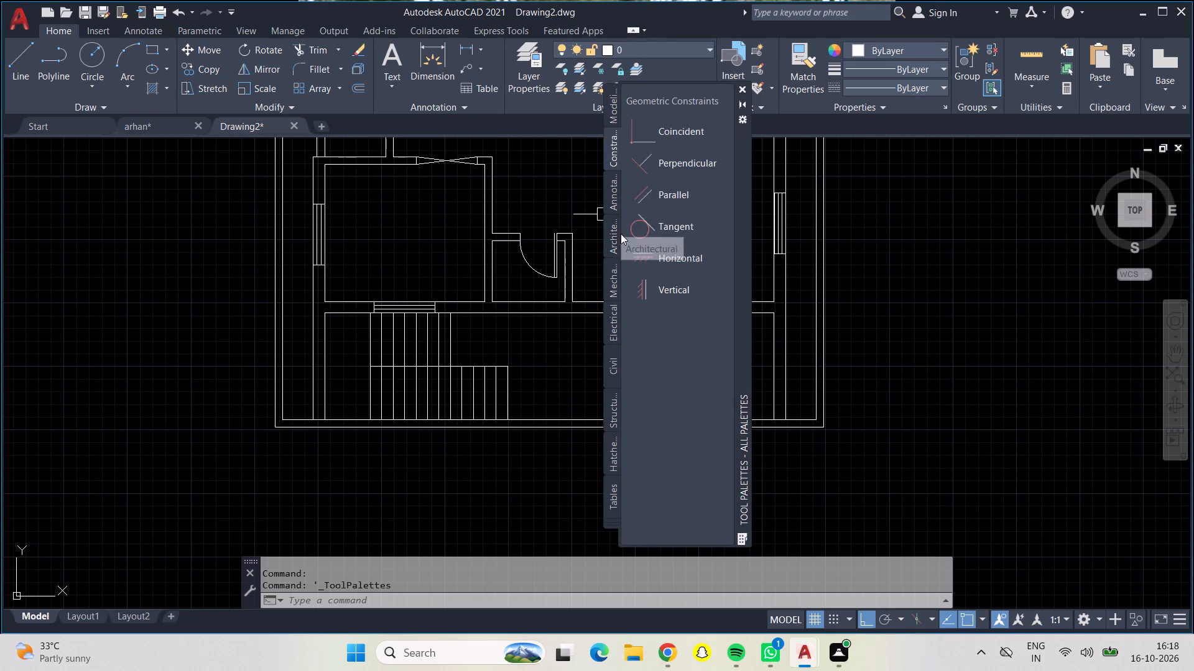
pyautogui.click(616, 189)
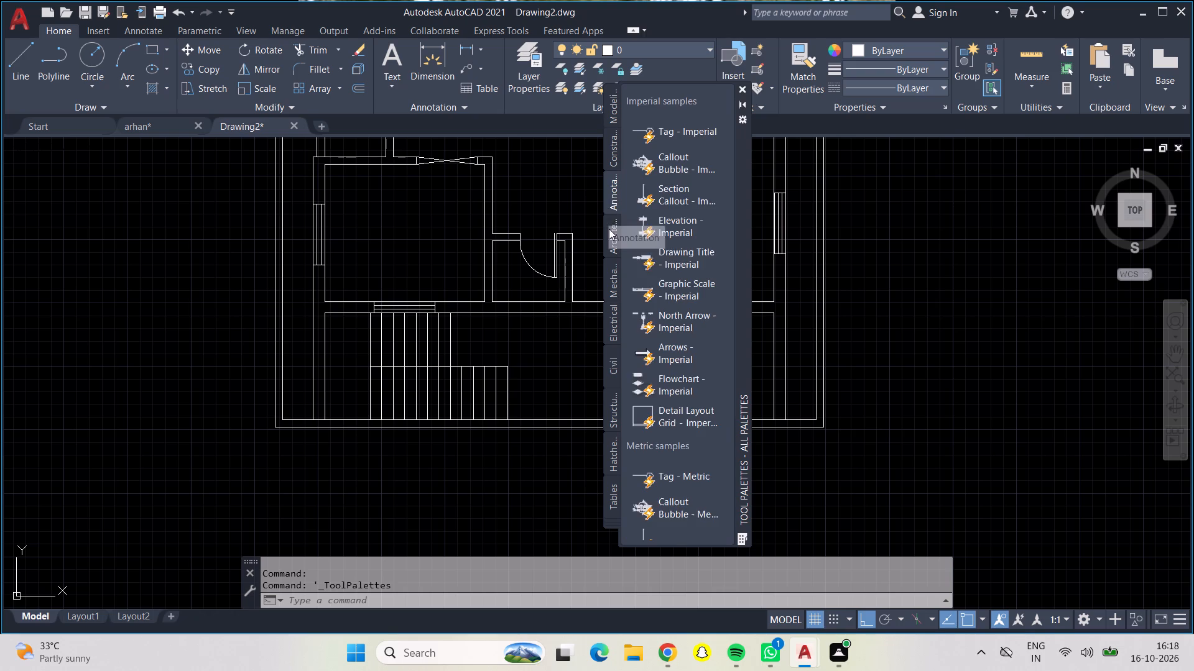
pyautogui.scroll(-2, 626, 260)
pyautogui.scroll(3, 660, 255)
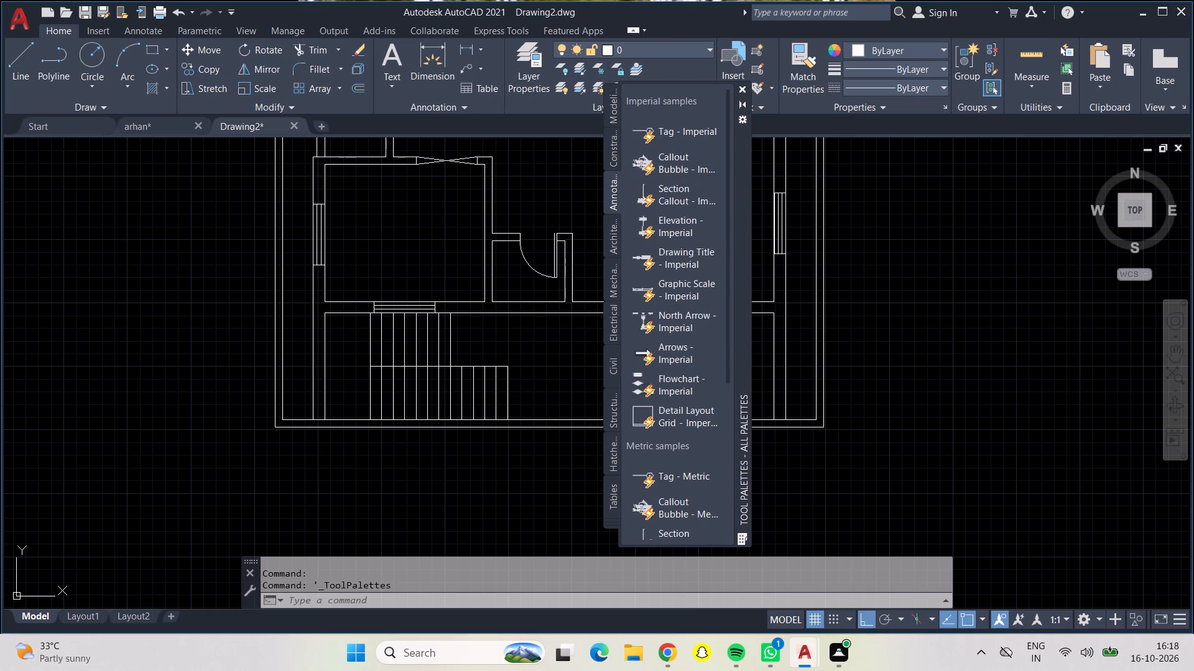
pyautogui.click(613, 244)
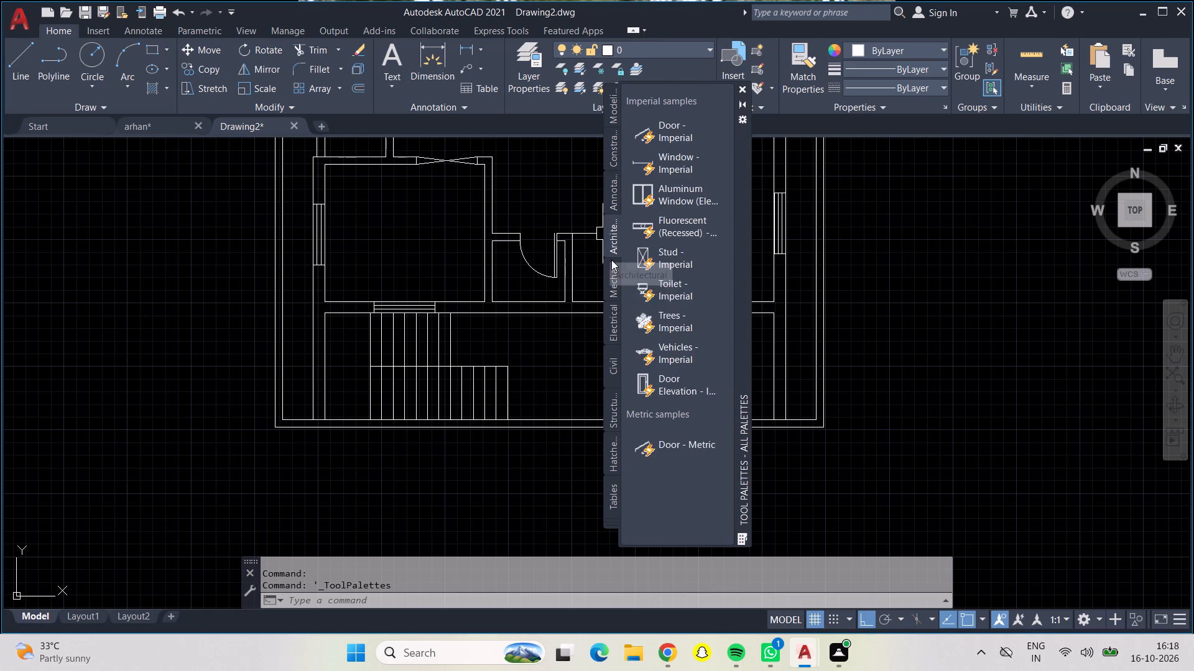
pyautogui.click(608, 282)
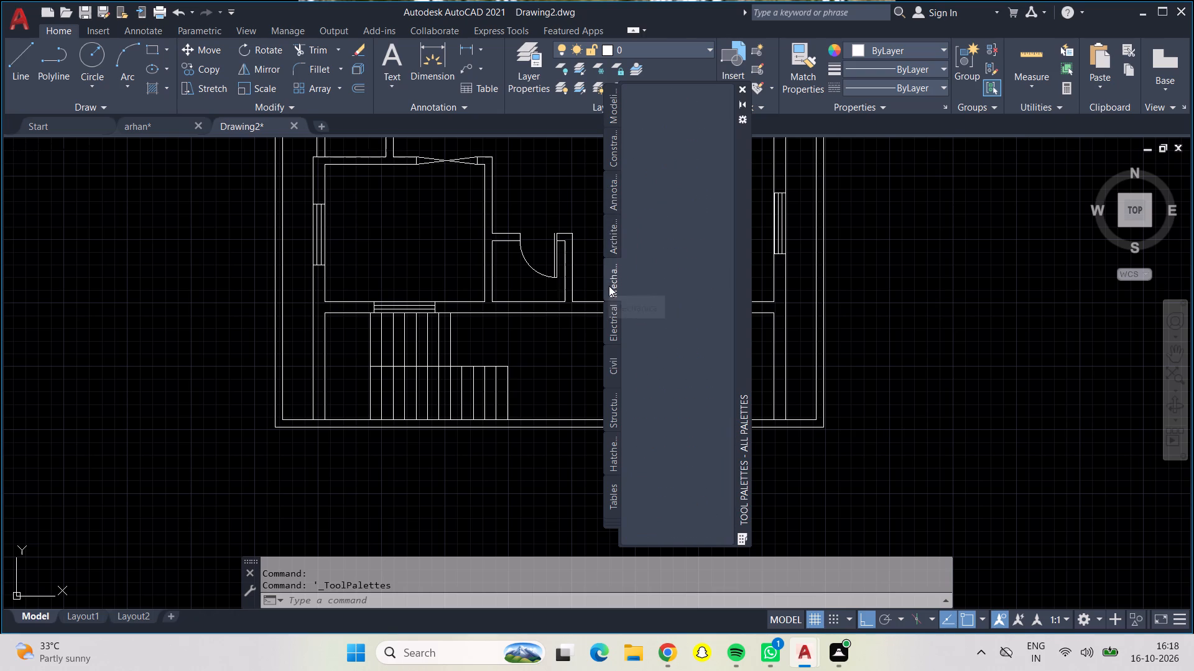
pyautogui.scroll(-2, 660, 270)
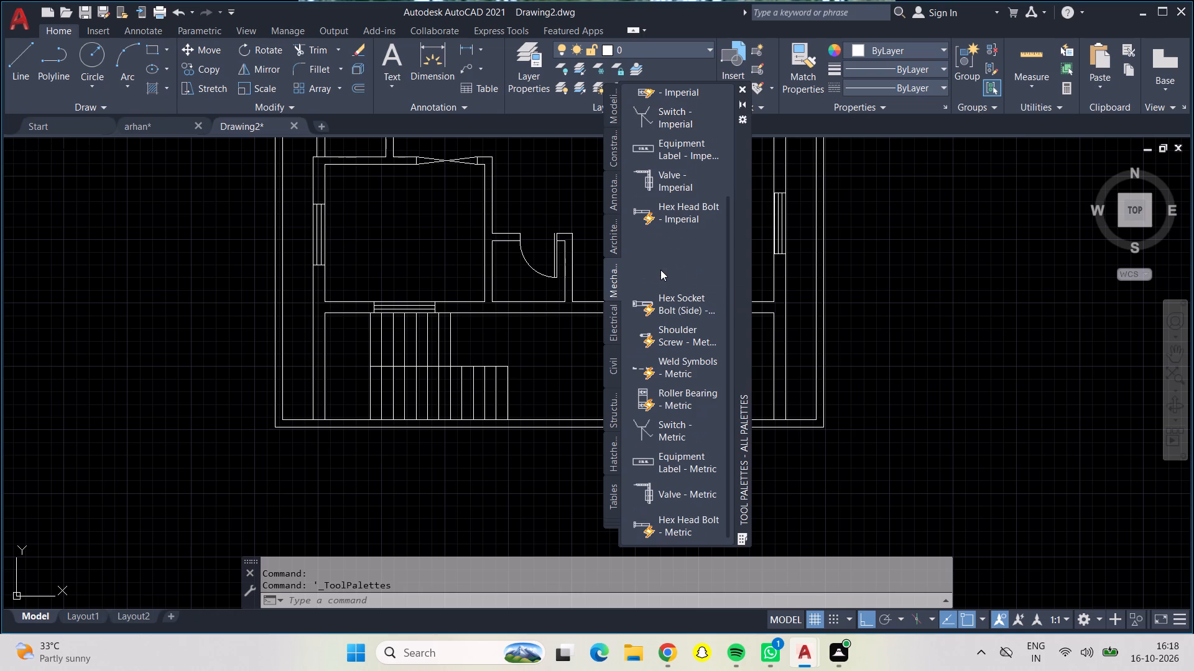
pyautogui.scroll(-2, 651, 290)
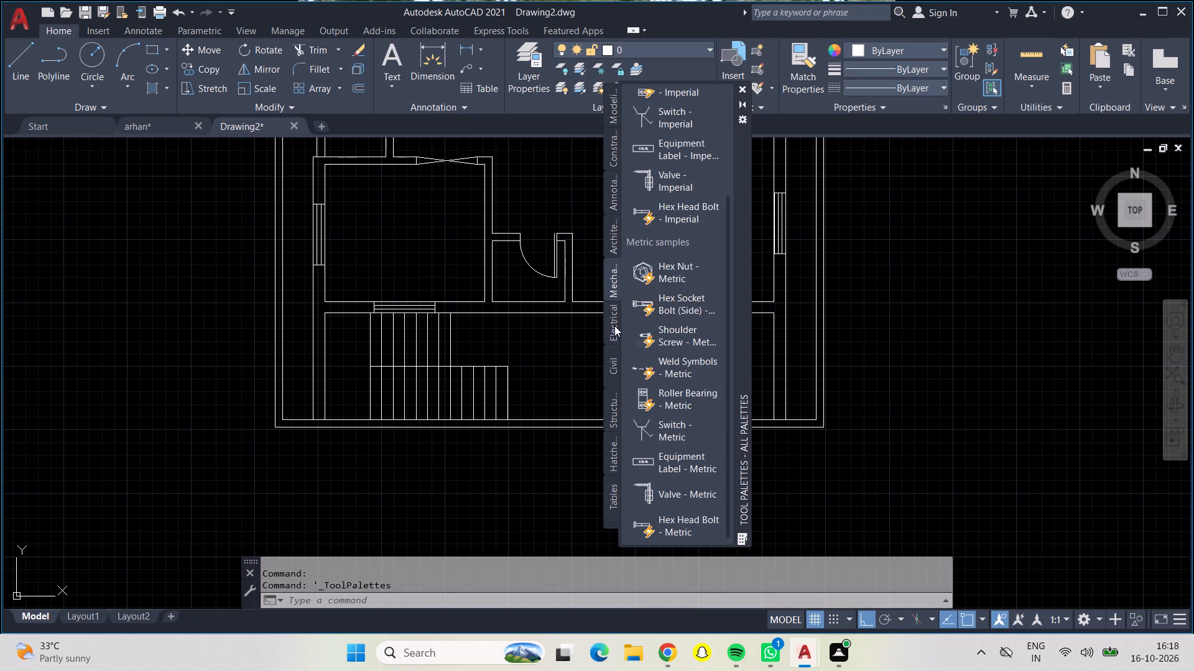
pyautogui.click(613, 326)
pyautogui.scroll(1, 645, 313)
pyautogui.scroll(-2, 645, 313)
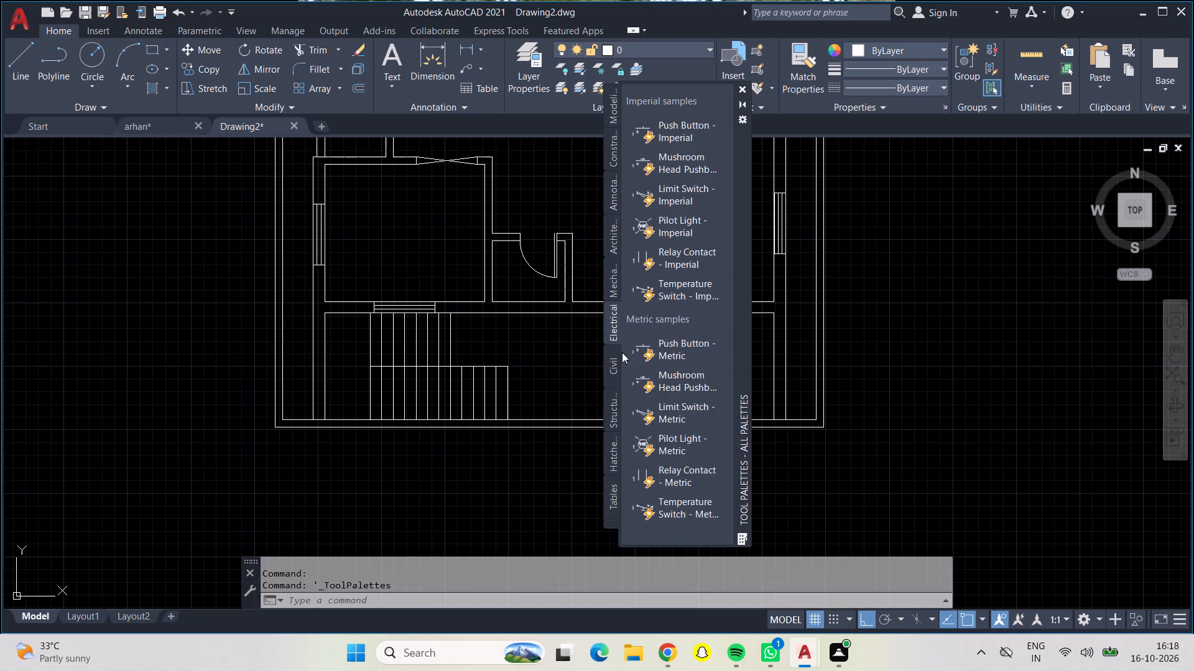
pyautogui.click(611, 363)
pyautogui.scroll(-1, 643, 337)
pyautogui.scroll(1, 643, 337)
pyautogui.scroll(-1, 643, 337)
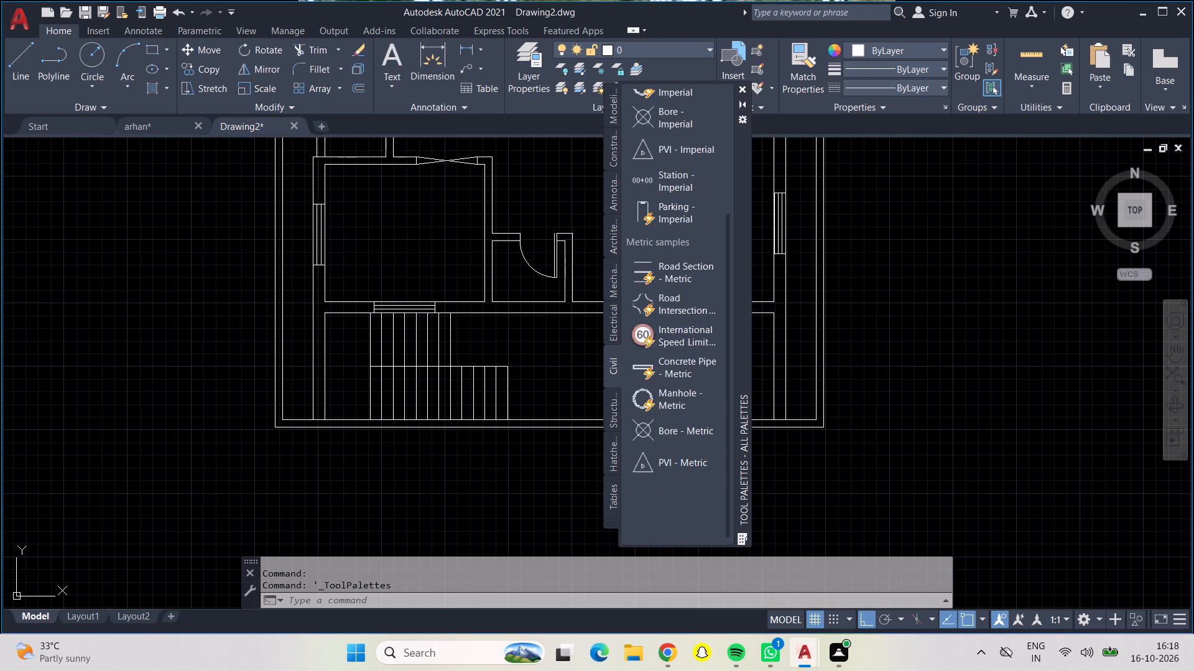
pyautogui.scroll(-3, 652, 334)
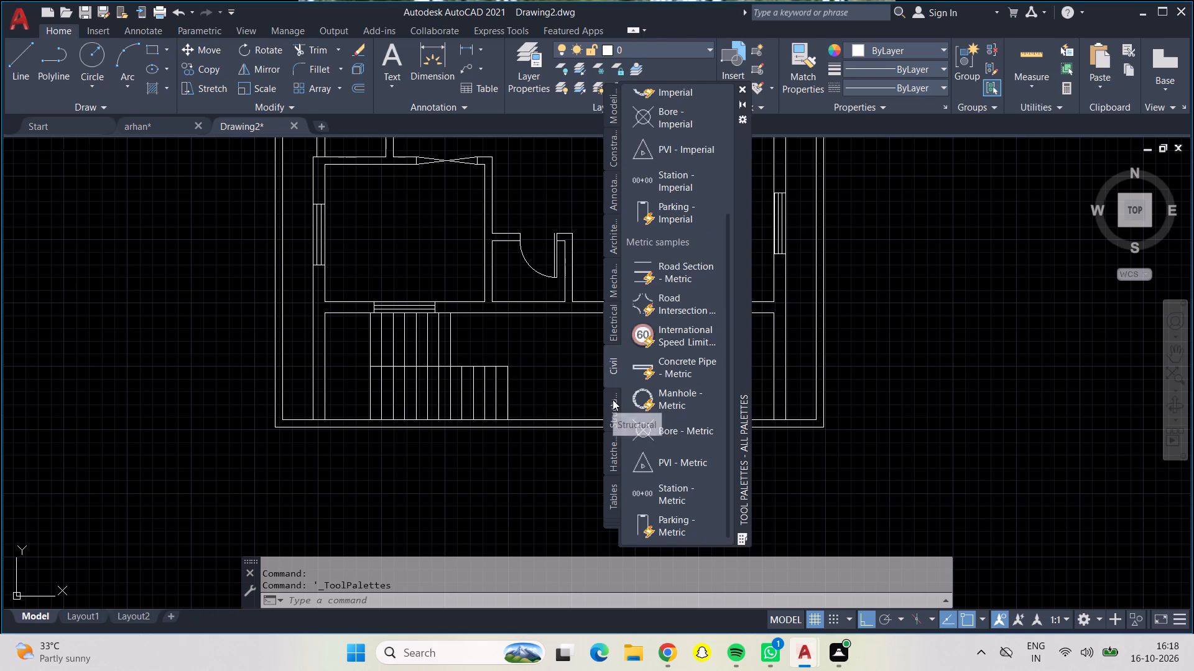
pyautogui.click(613, 399)
pyautogui.scroll(-1, 638, 340)
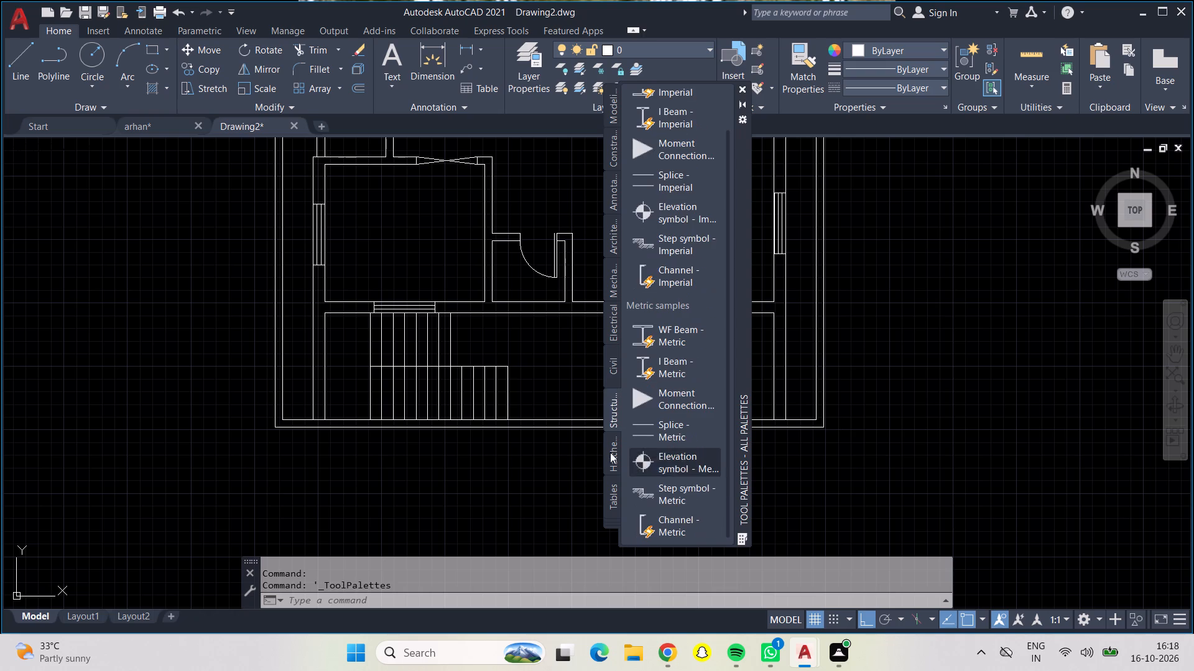
pyautogui.click(610, 447)
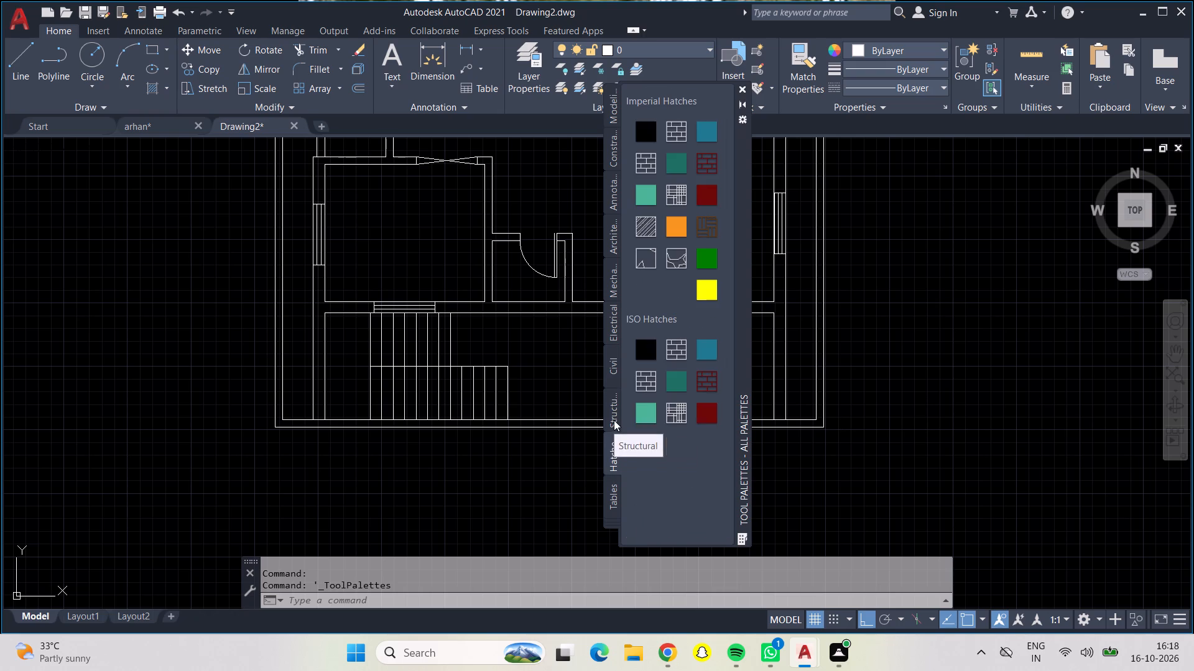
pyautogui.scroll(-2, 678, 372)
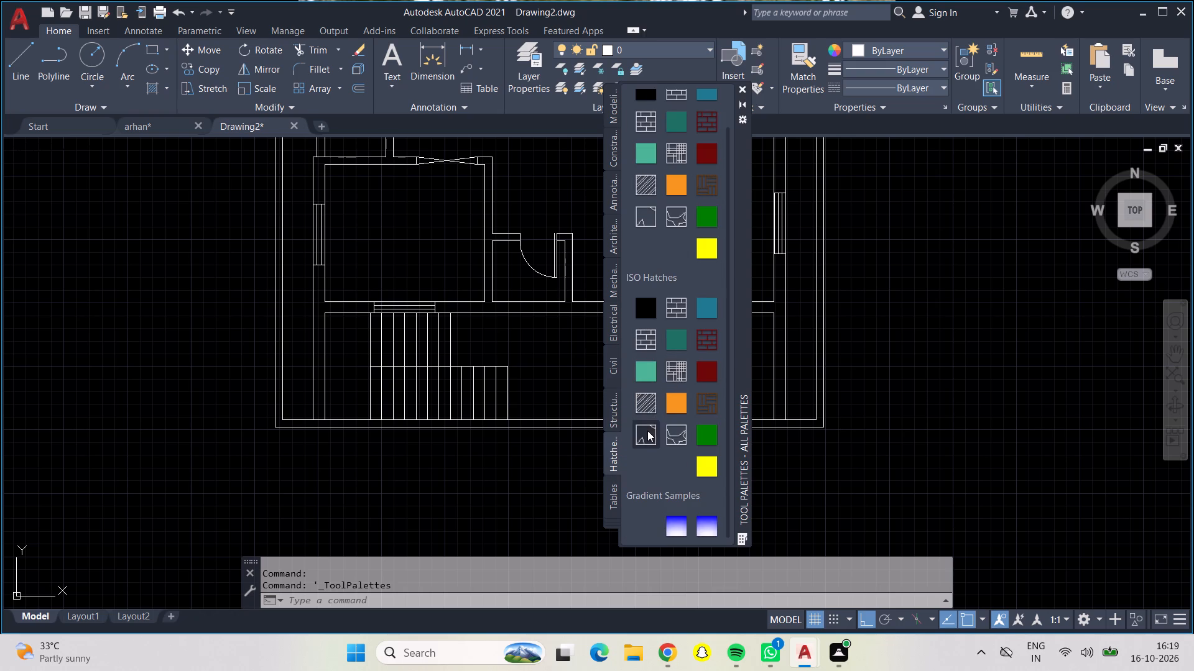
pyautogui.click(609, 491)
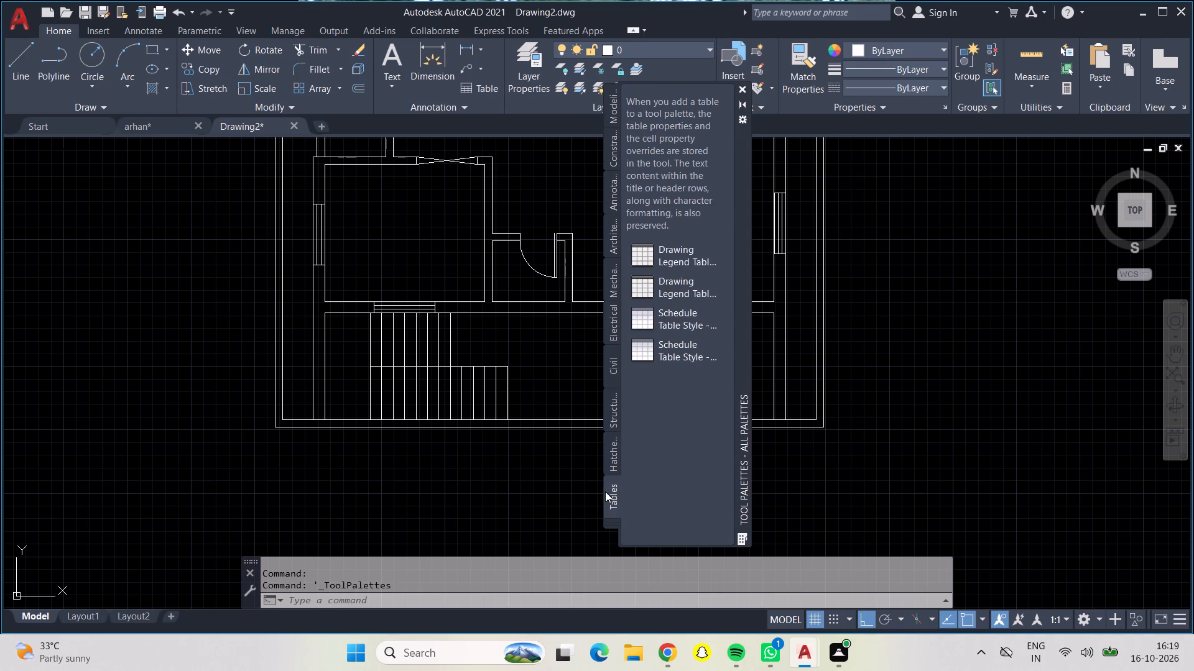
pyautogui.click(536, 514)
pyautogui.click(537, 495)
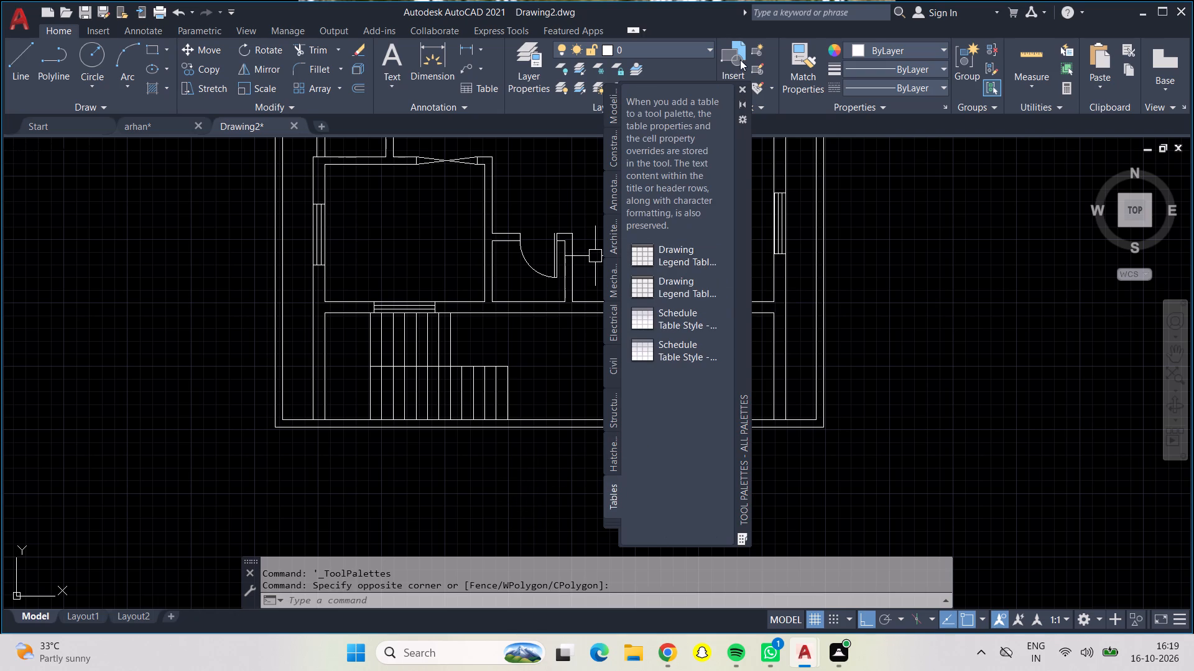
pyautogui.click(739, 86)
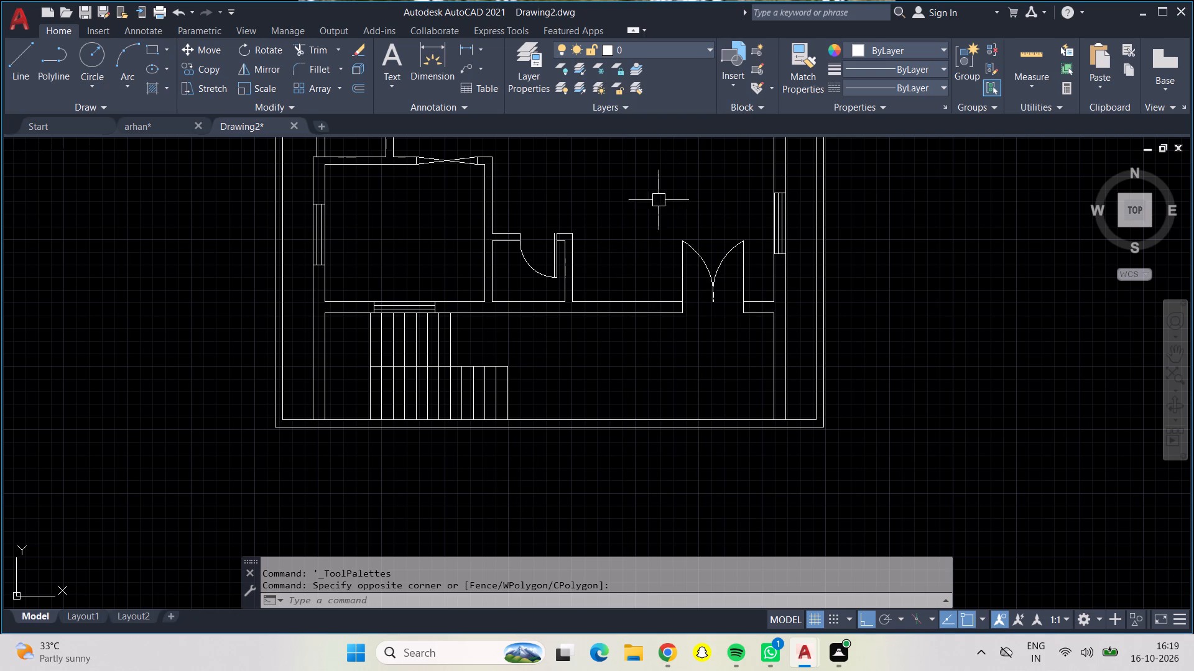
# Examine the floor plan's lower and middle rooms, including the crossed opening, the door symbols and the wall corners.
pyautogui.moveTo(653, 204); pyautogui.dragTo(683, 337, button='middle')
pyautogui.scroll(1, 654, 362)
pyautogui.scroll(-1, 654, 362)
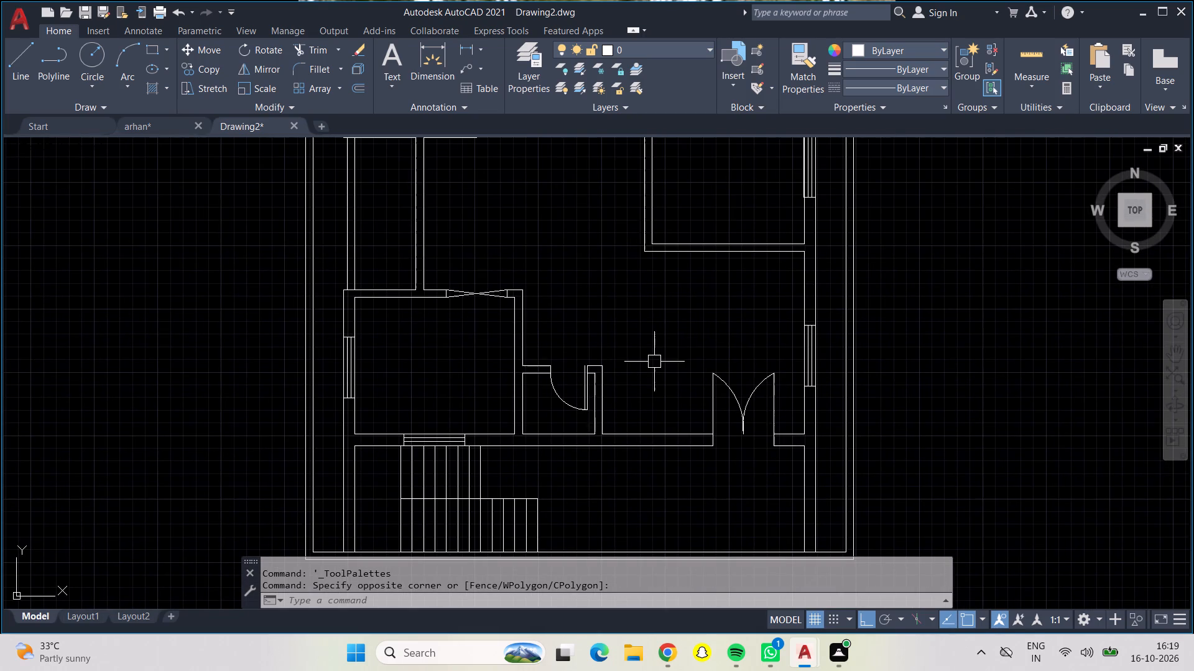
pyautogui.scroll(2, 647, 399)
pyautogui.scroll(-1, 643, 402)
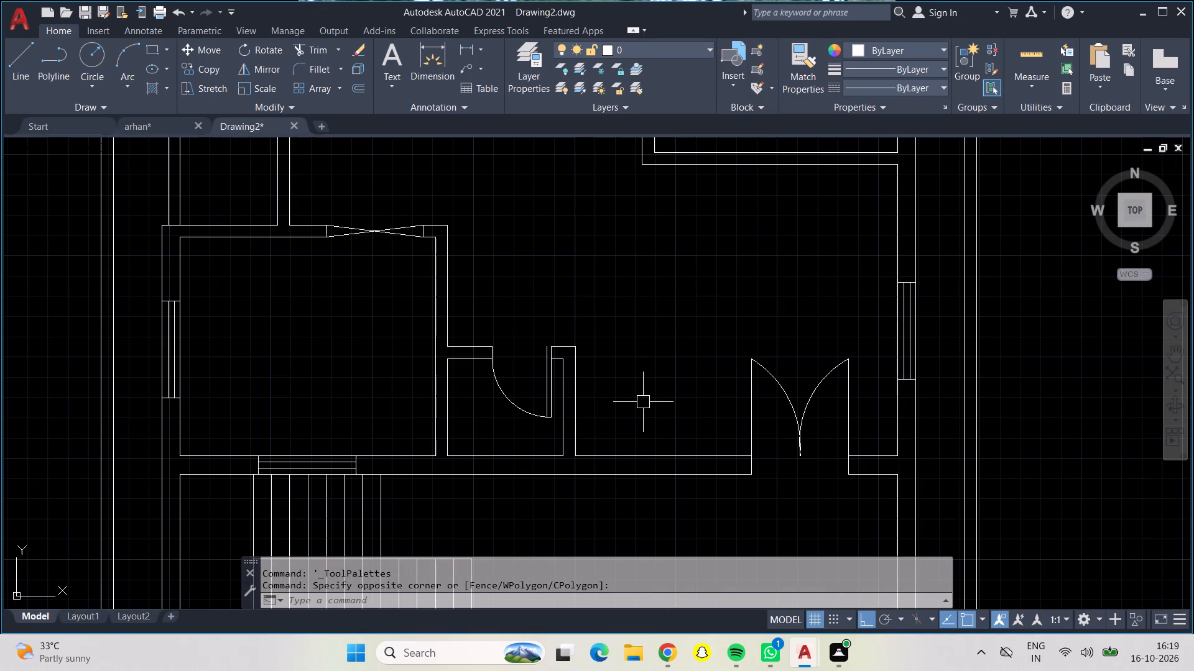
pyautogui.moveTo(643, 402); pyautogui.dragTo(643, 463, button='middle')
pyautogui.middleClick(642, 464)
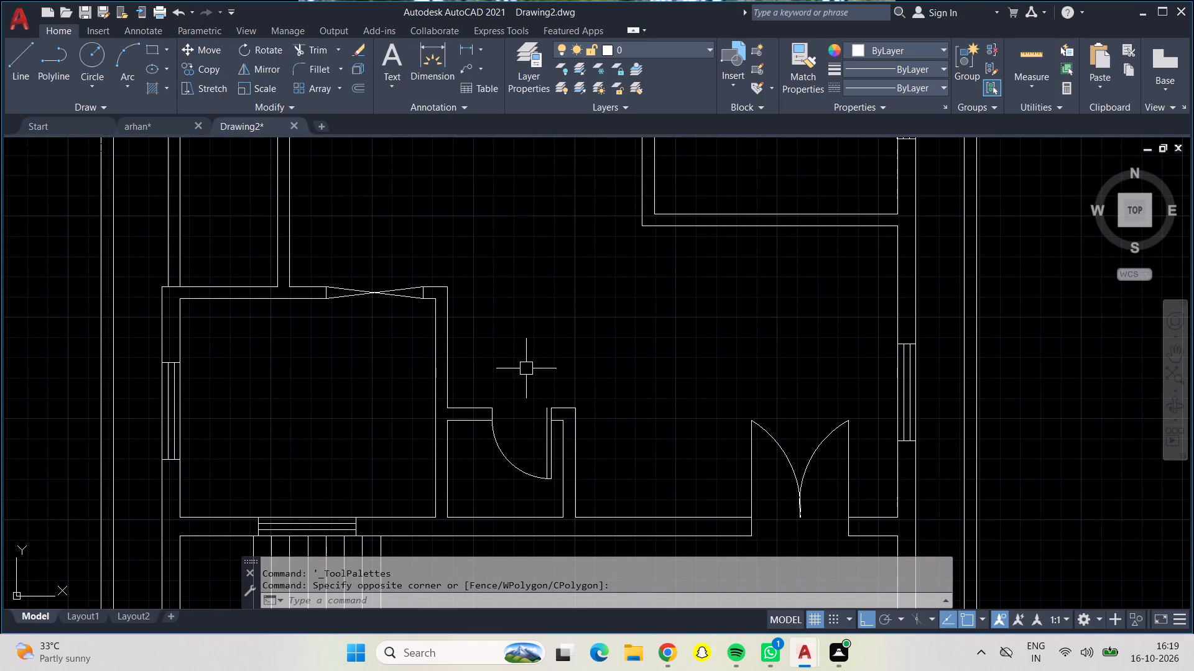
pyautogui.scroll(-1, 455, 380)
pyautogui.scroll(4, 455, 380)
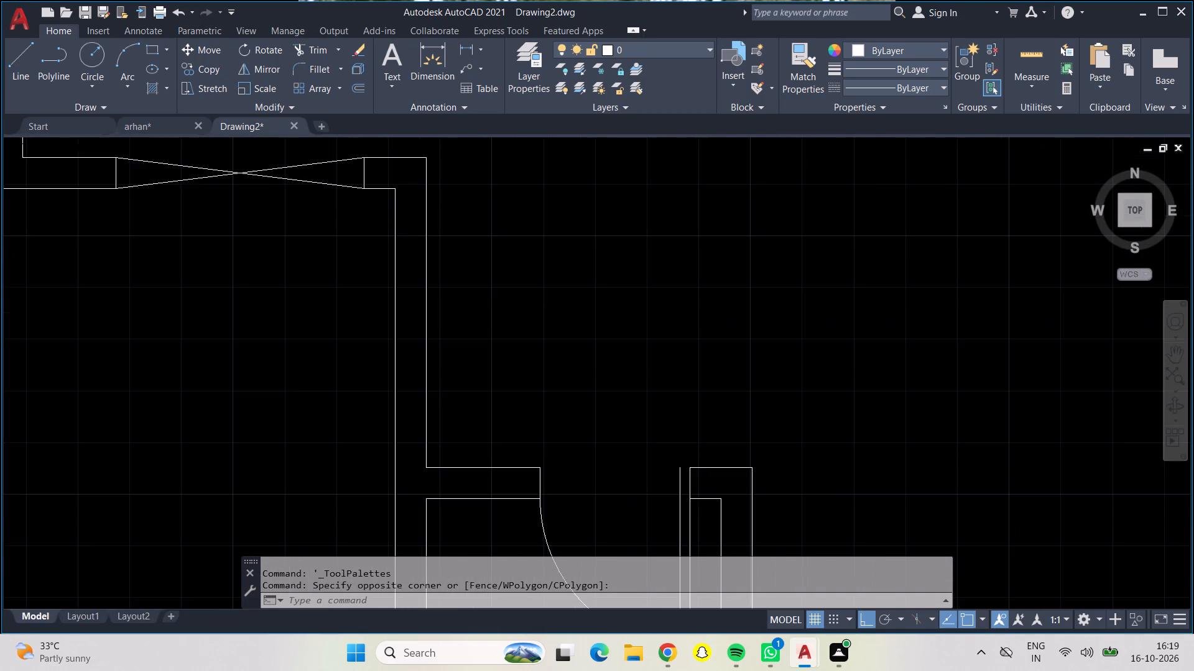
pyautogui.scroll(1, 503, 341)
pyautogui.scroll(-2, 507, 341)
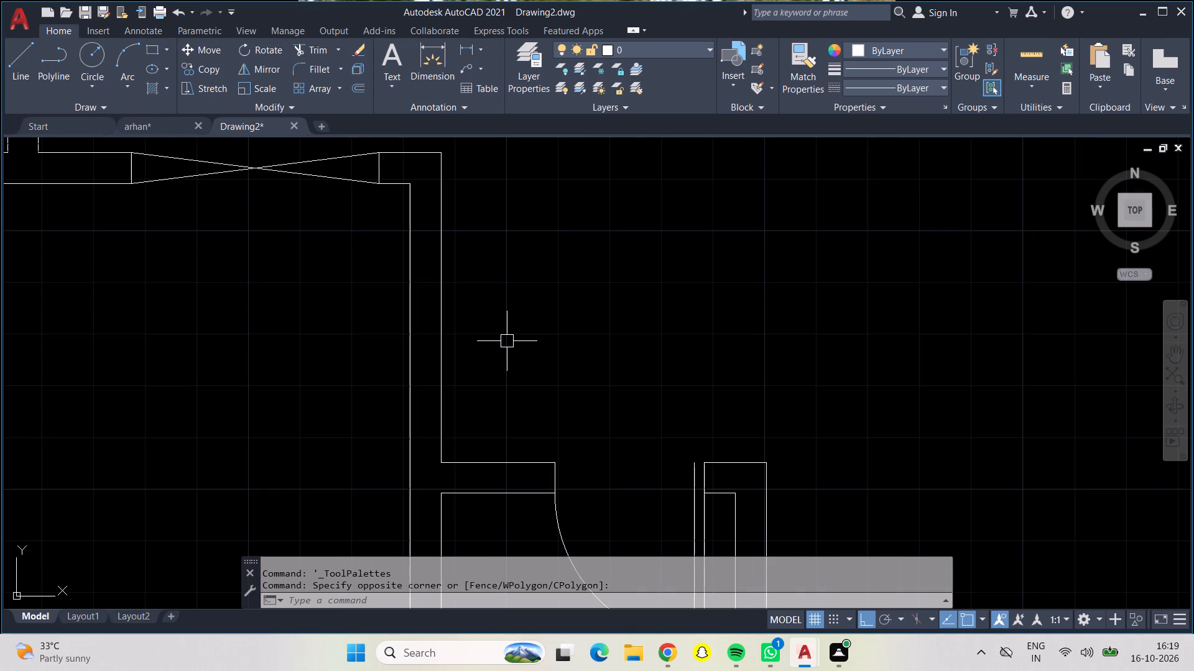
pyautogui.moveTo(507, 341); pyautogui.dragTo(573, 380, button='middle')
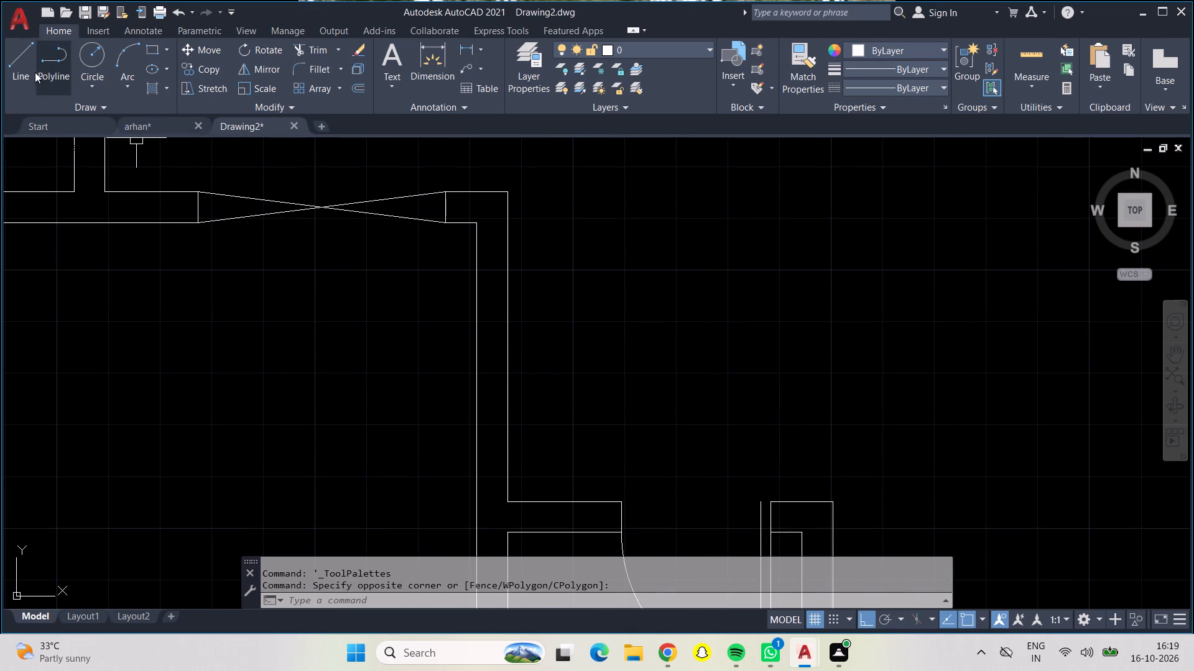
pyautogui.scroll(-2, 682, 236)
pyautogui.moveTo(682, 247); pyautogui.dragTo(588, 270, button='middle')
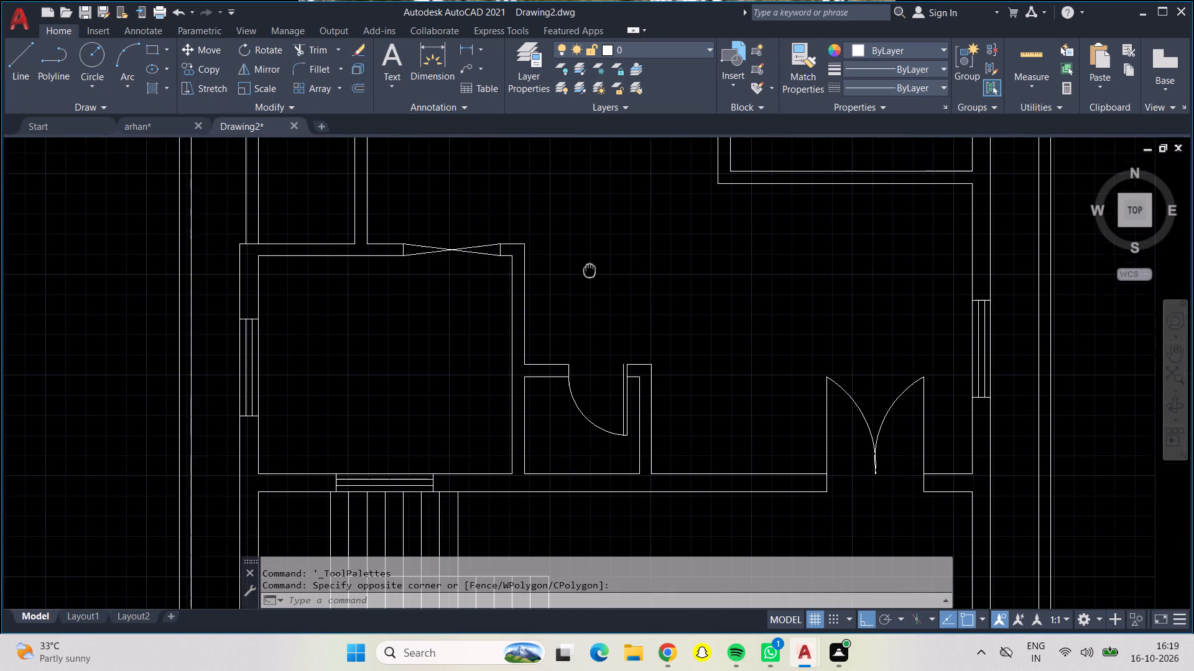
pyautogui.moveTo(588, 270); pyautogui.dragTo(586, 272, button='middle')
pyautogui.moveTo(614, 286); pyautogui.dragTo(617, 359, button='middle')
pyautogui.scroll(-1, 614, 286)
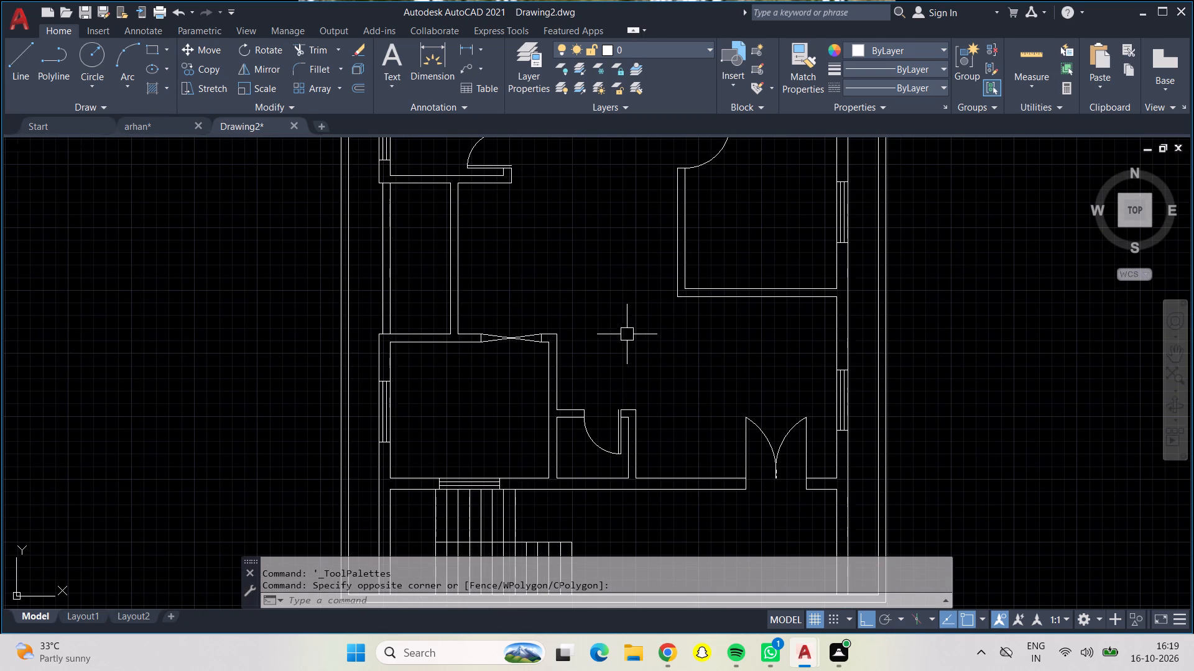
pyautogui.moveTo(635, 335); pyautogui.dragTo(652, 399, button='middle')
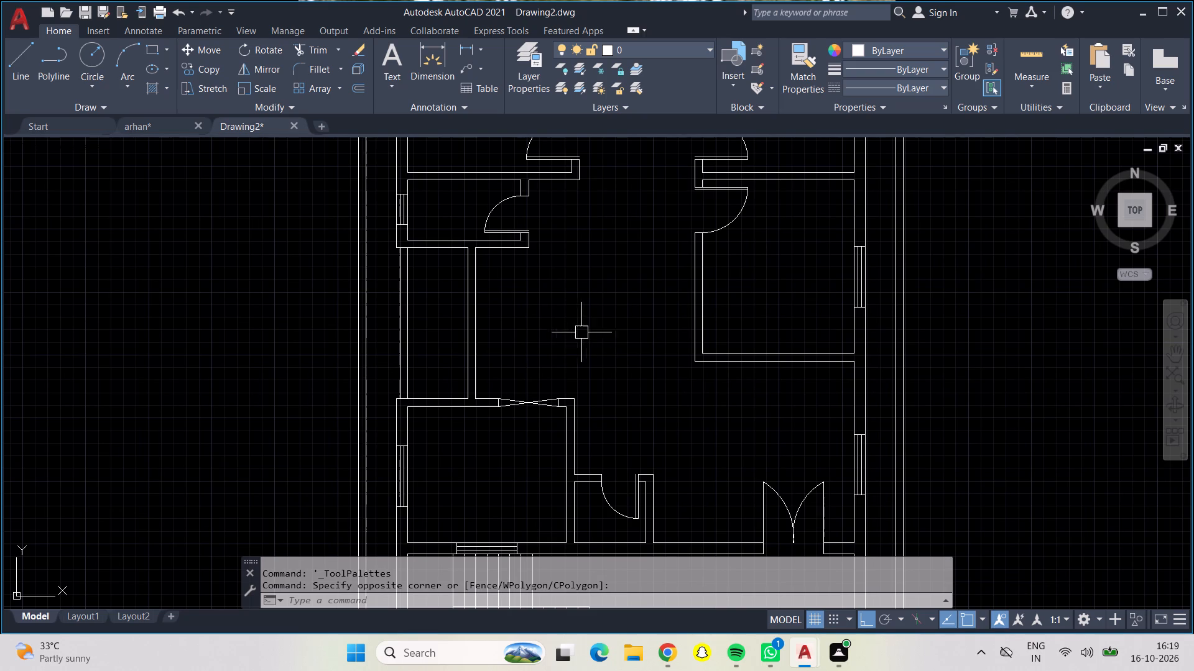
pyautogui.moveTo(638, 329); pyautogui.dragTo(651, 386, button='middle')
pyautogui.scroll(1, 646, 393)
pyautogui.scroll(-1, 642, 391)
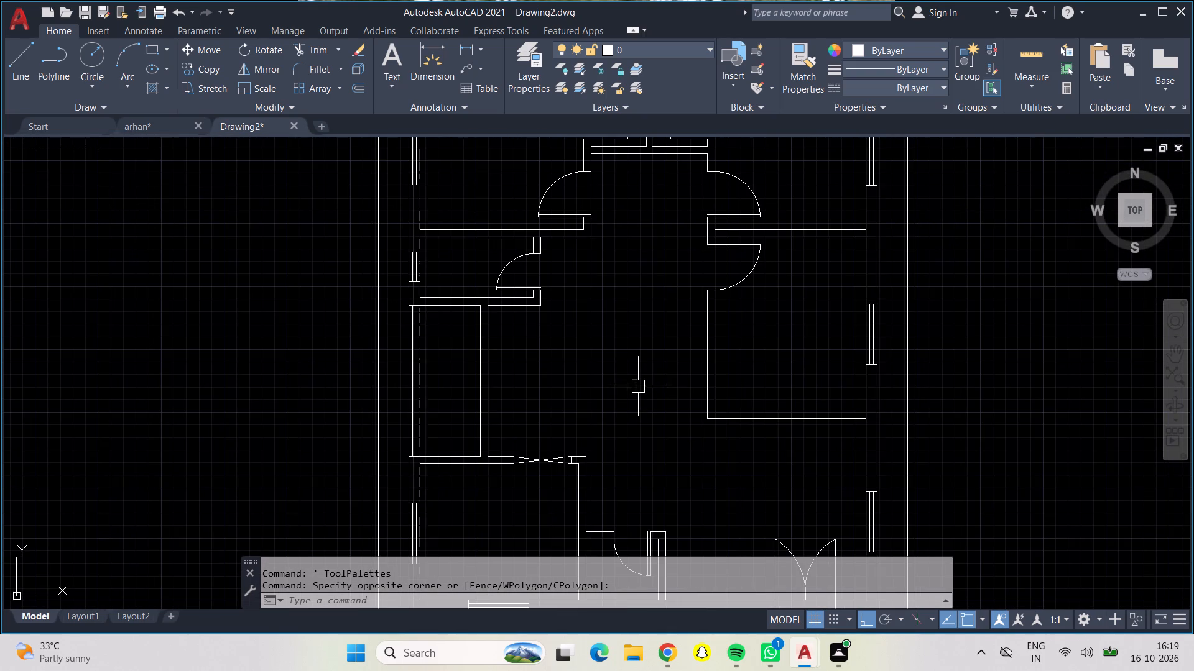
pyautogui.moveTo(647, 373); pyautogui.dragTo(614, 527, button='middle')
pyautogui.middleClick(614, 527)
pyautogui.moveTo(596, 493); pyautogui.dragTo(602, 298, button='middle')
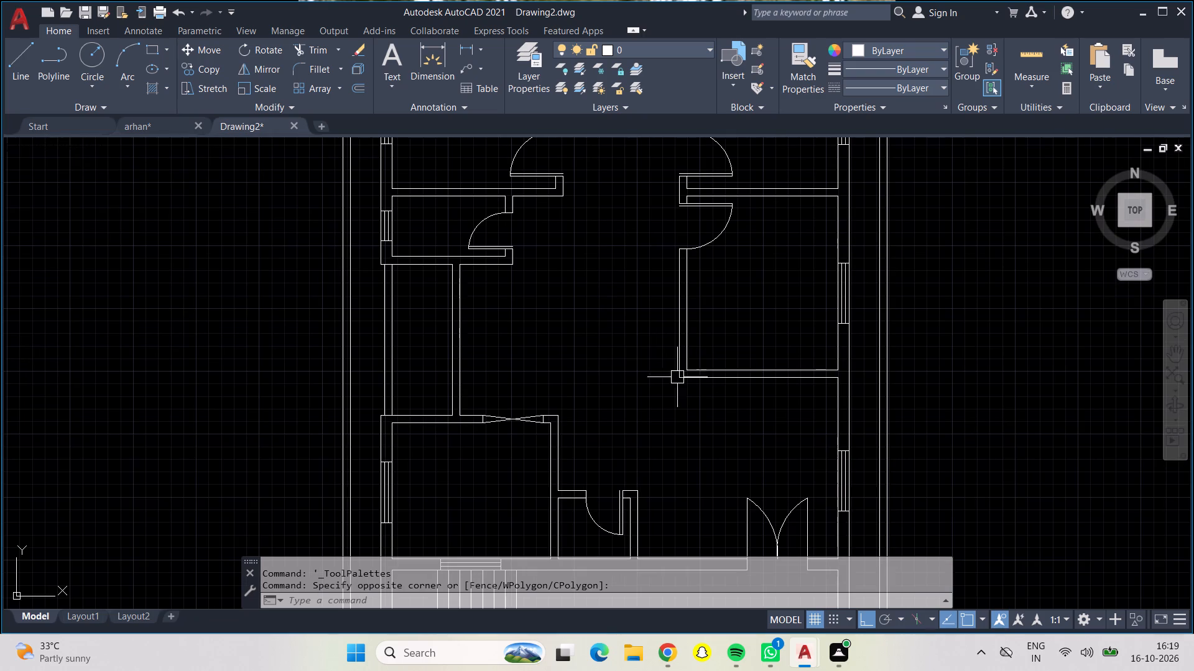
pyautogui.moveTo(686, 415); pyautogui.dragTo(645, 368, button='middle')
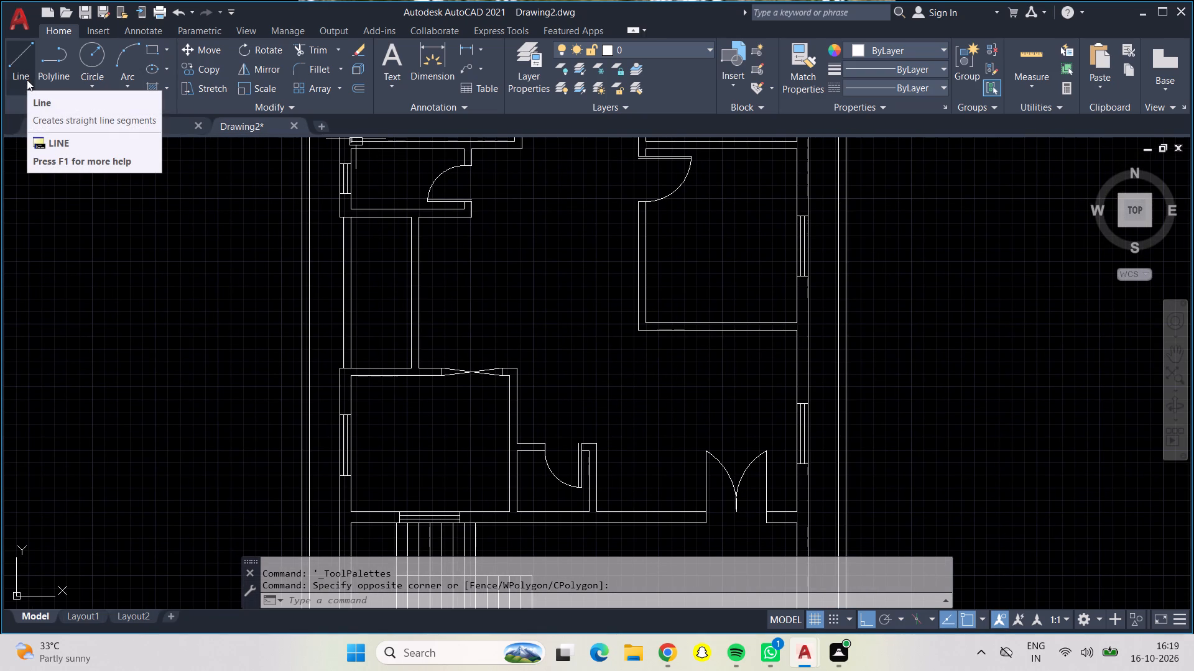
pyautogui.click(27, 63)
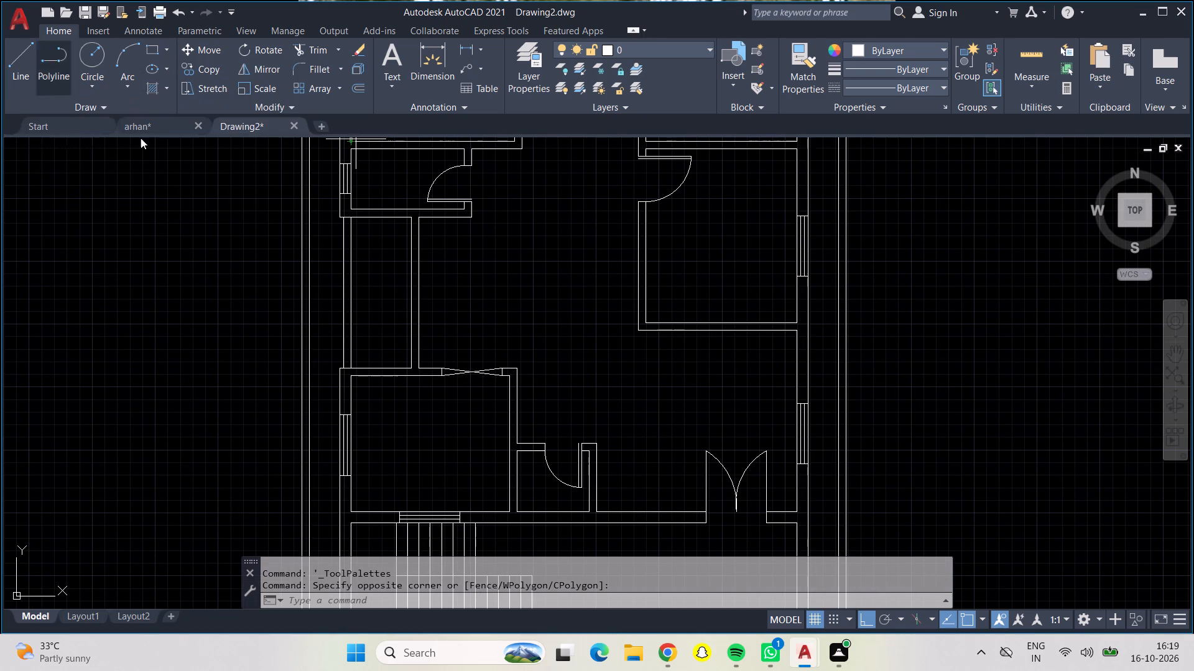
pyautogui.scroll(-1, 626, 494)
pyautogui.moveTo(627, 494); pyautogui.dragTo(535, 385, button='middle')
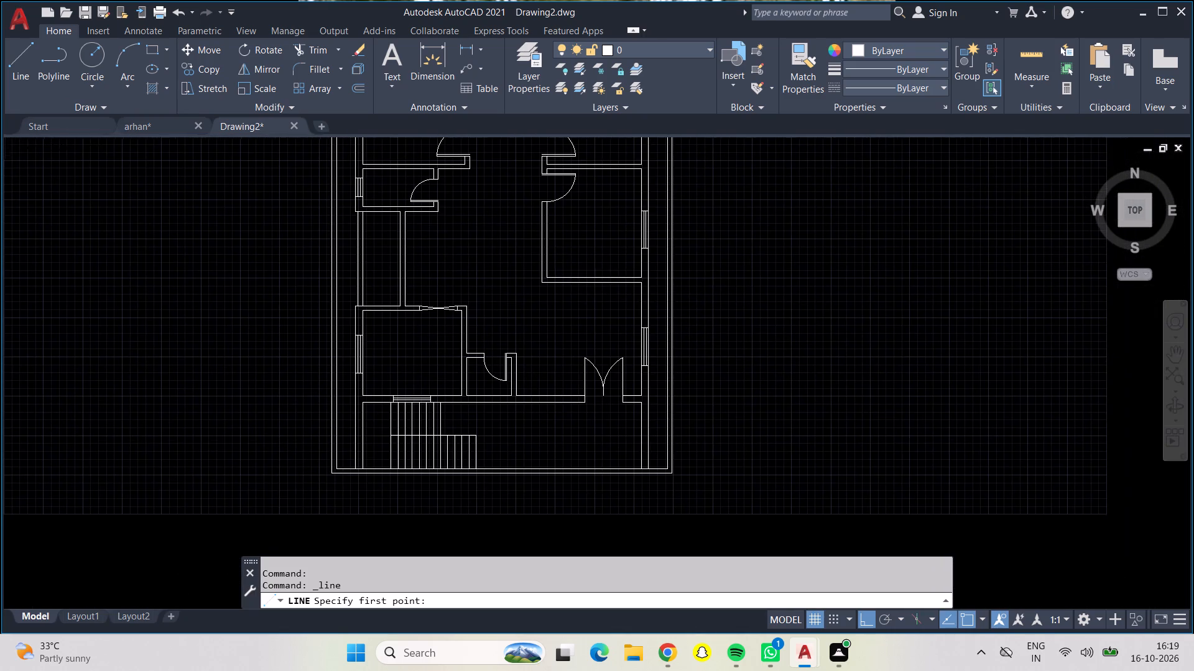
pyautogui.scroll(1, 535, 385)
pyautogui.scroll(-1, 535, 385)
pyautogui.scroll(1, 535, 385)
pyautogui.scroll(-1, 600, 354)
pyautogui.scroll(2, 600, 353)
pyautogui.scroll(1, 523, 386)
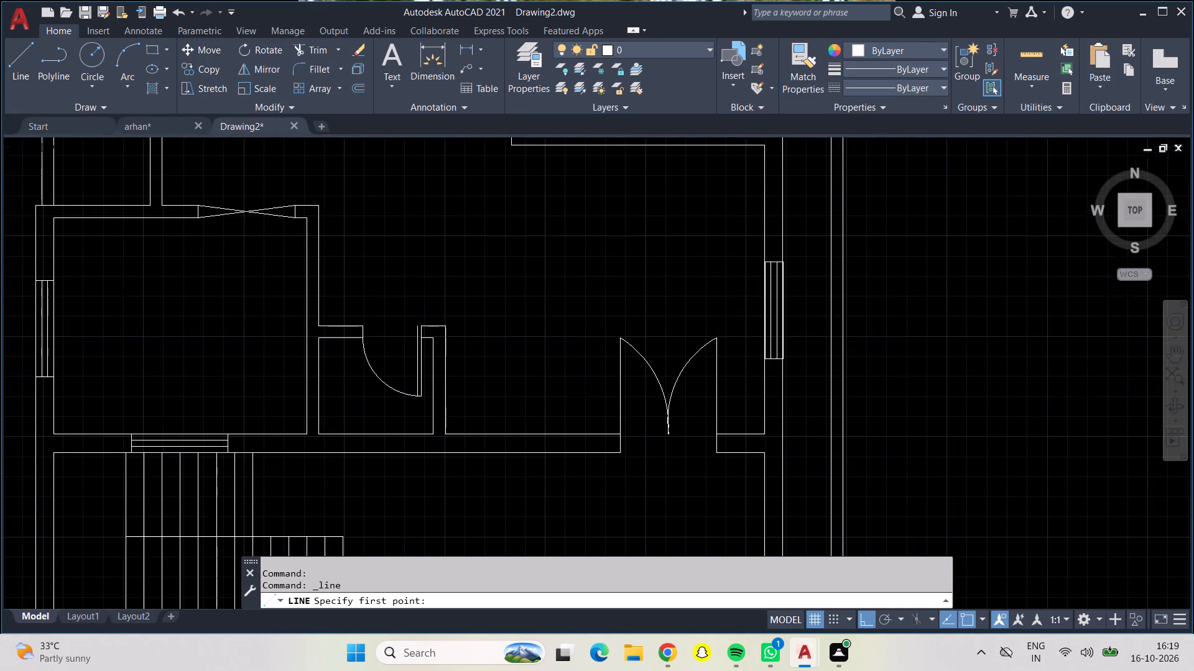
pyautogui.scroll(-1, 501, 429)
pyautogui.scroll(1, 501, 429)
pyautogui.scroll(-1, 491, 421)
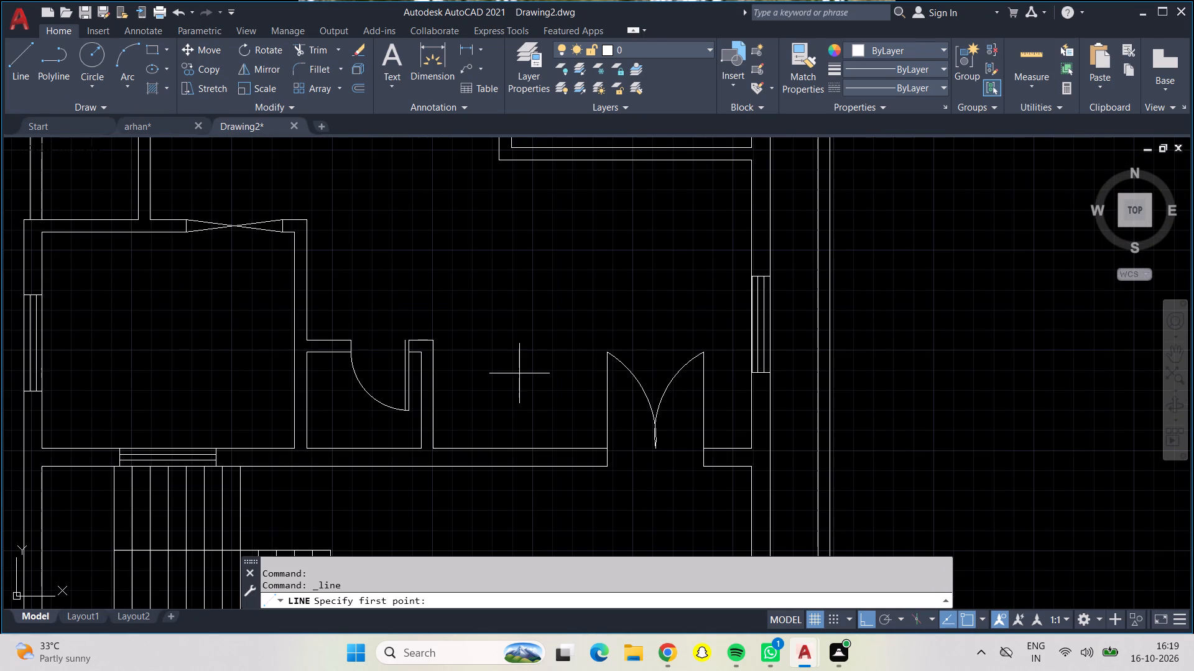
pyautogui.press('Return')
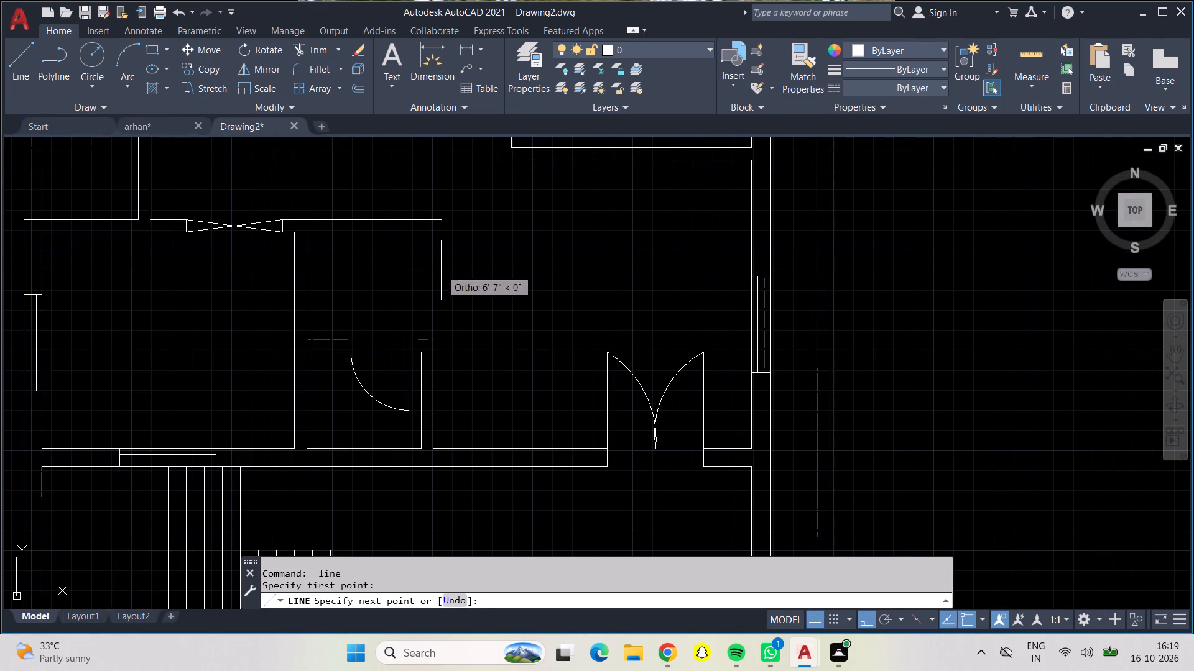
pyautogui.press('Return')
# Examine the floor plan from the double entrance door and lower rooms up to the upper rooms and outer boundary.
pyautogui.scroll(1, 338, 308)
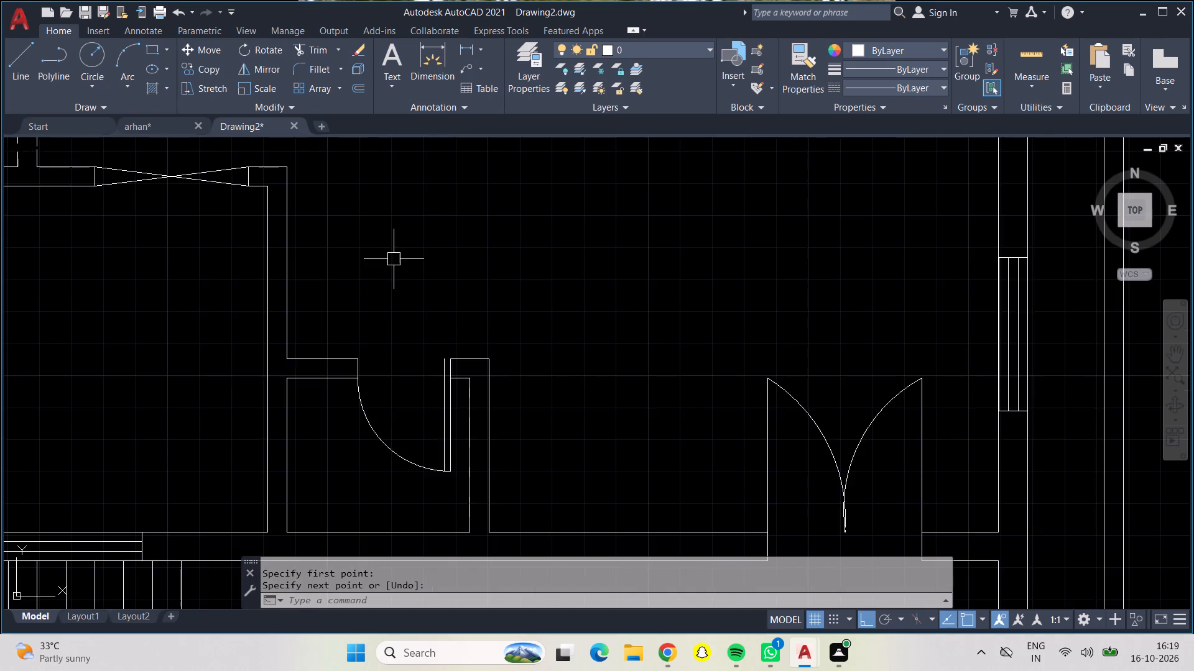
pyautogui.scroll(-1, 396, 257)
pyautogui.scroll(1, 397, 257)
pyautogui.scroll(-1, 413, 261)
pyautogui.scroll(1, 419, 265)
pyautogui.scroll(-4, 423, 268)
pyautogui.moveTo(423, 269); pyautogui.dragTo(557, 424, button='middle')
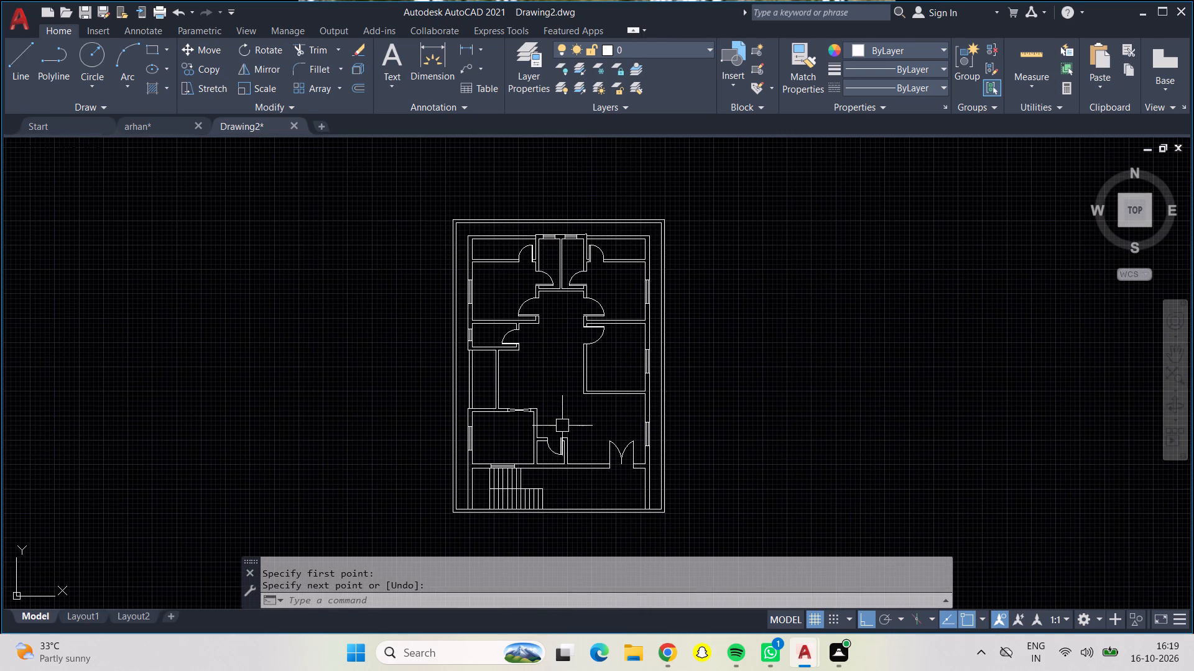
pyautogui.scroll(2, 548, 423)
pyautogui.moveTo(563, 429); pyautogui.dragTo(565, 401, button='middle')
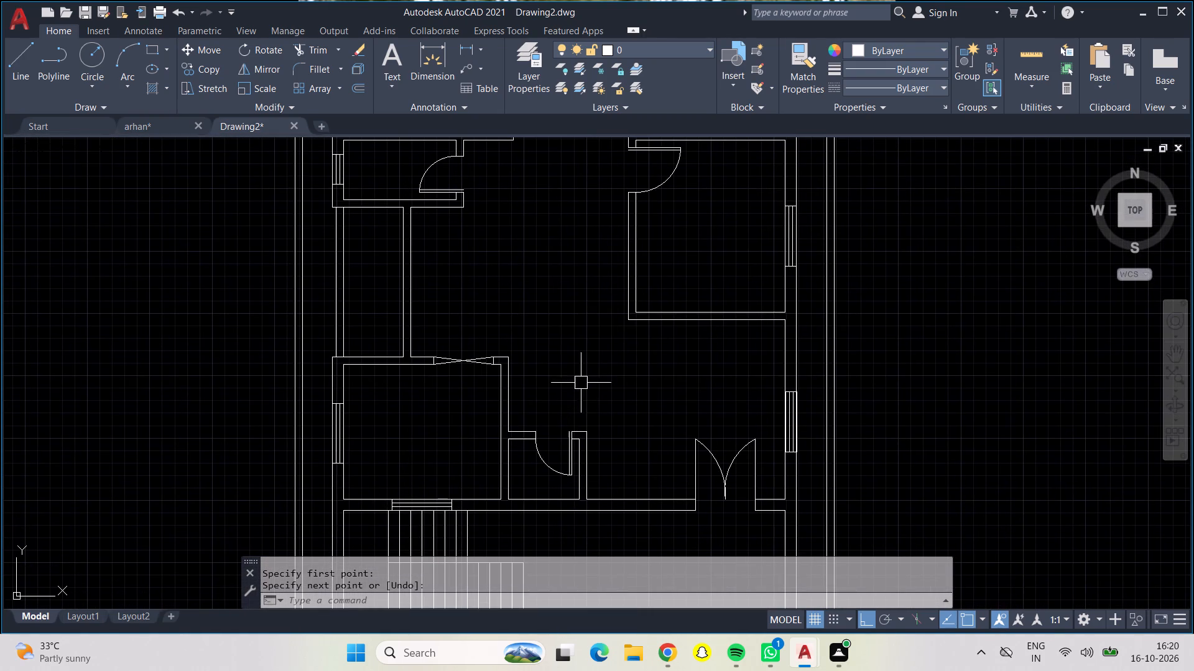
pyautogui.scroll(-1, 552, 329)
pyautogui.moveTo(564, 329); pyautogui.dragTo(564, 347, button='middle')
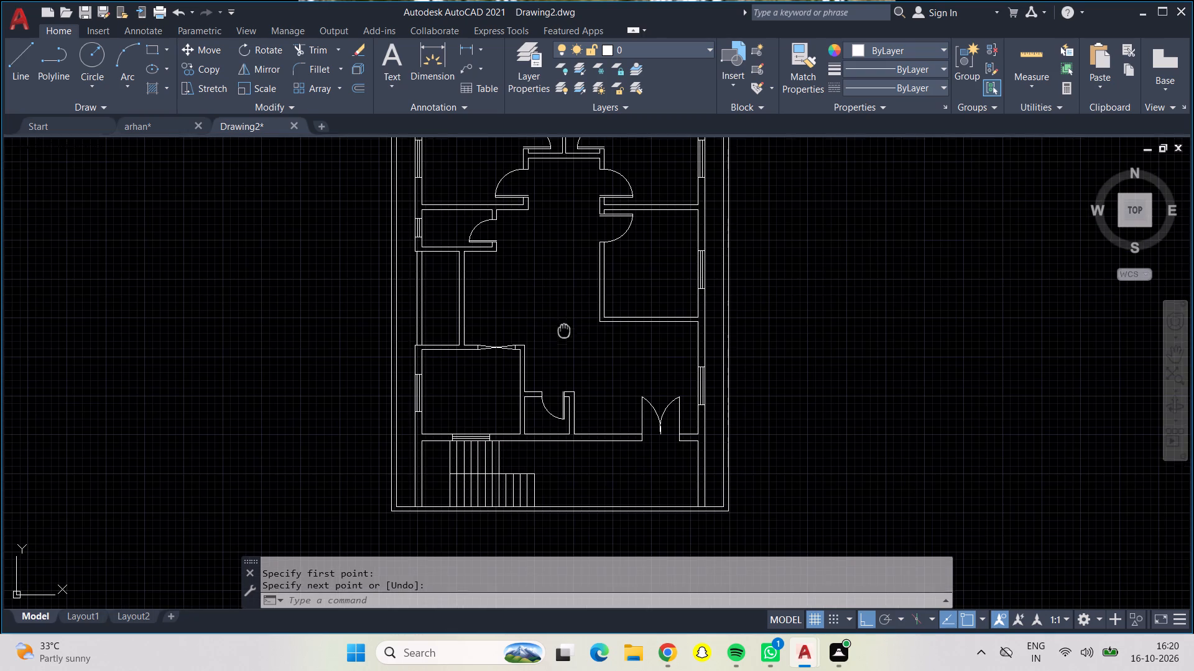
pyautogui.moveTo(564, 347); pyautogui.dragTo(572, 461, button='middle')
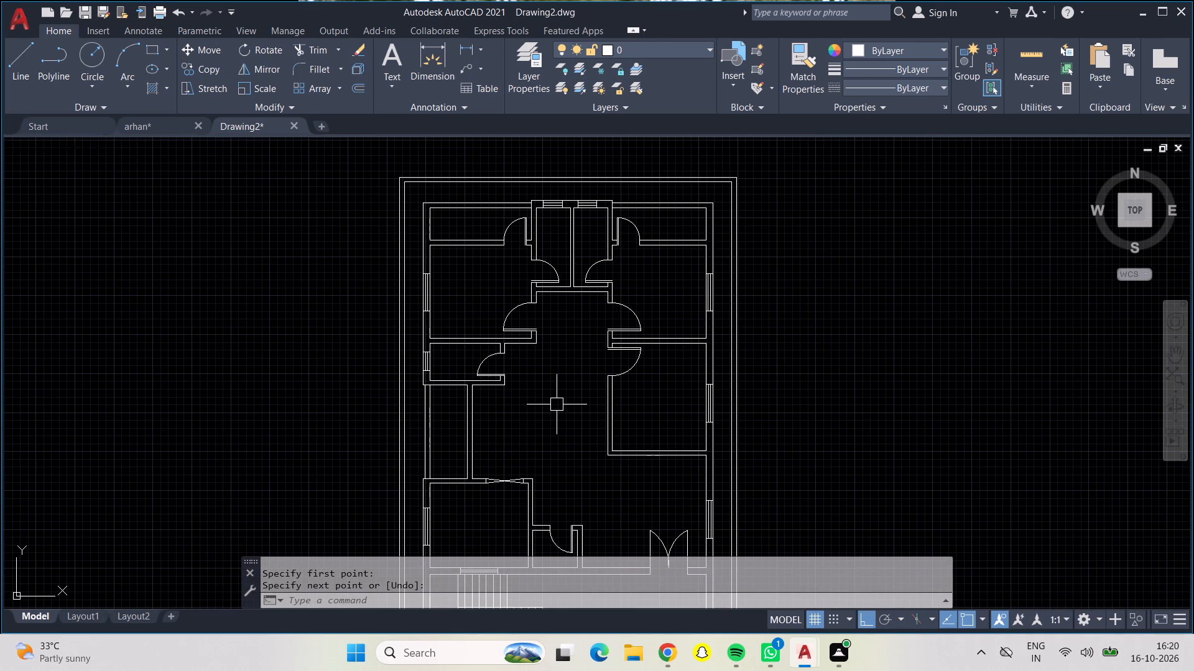
pyautogui.moveTo(556, 404); pyautogui.dragTo(568, 437, button='middle')
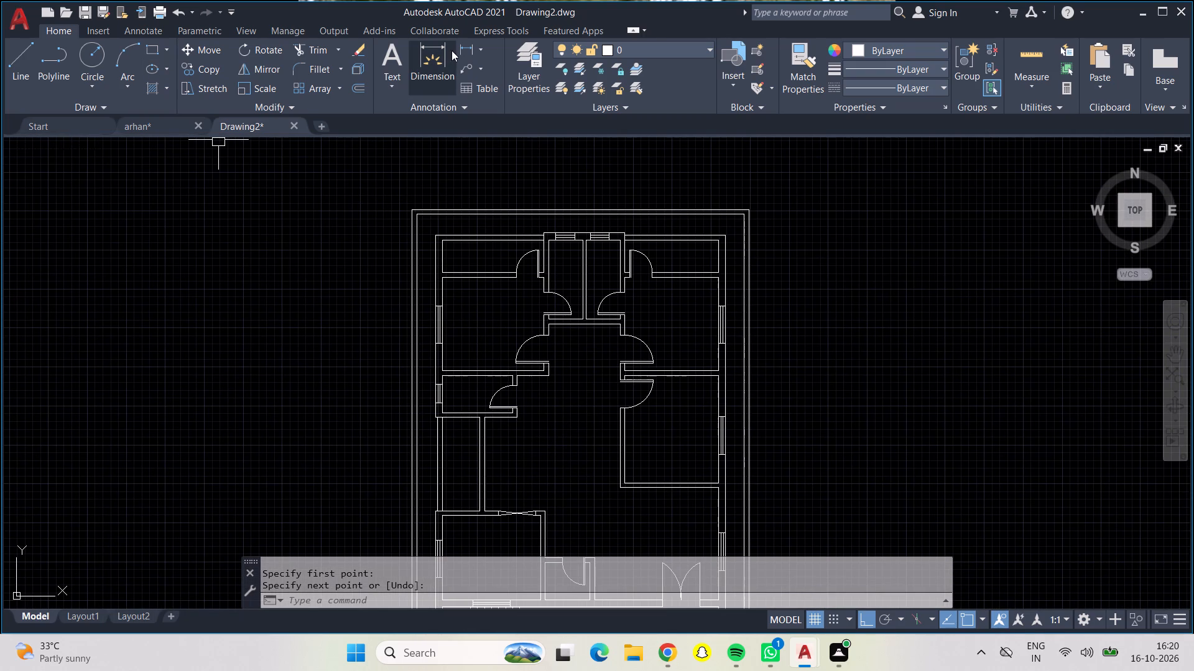
# Dimension the overall width between the outer boundary's two upper corners, placing the dimension line 2' above the boundary.
pyautogui.click(430, 59)
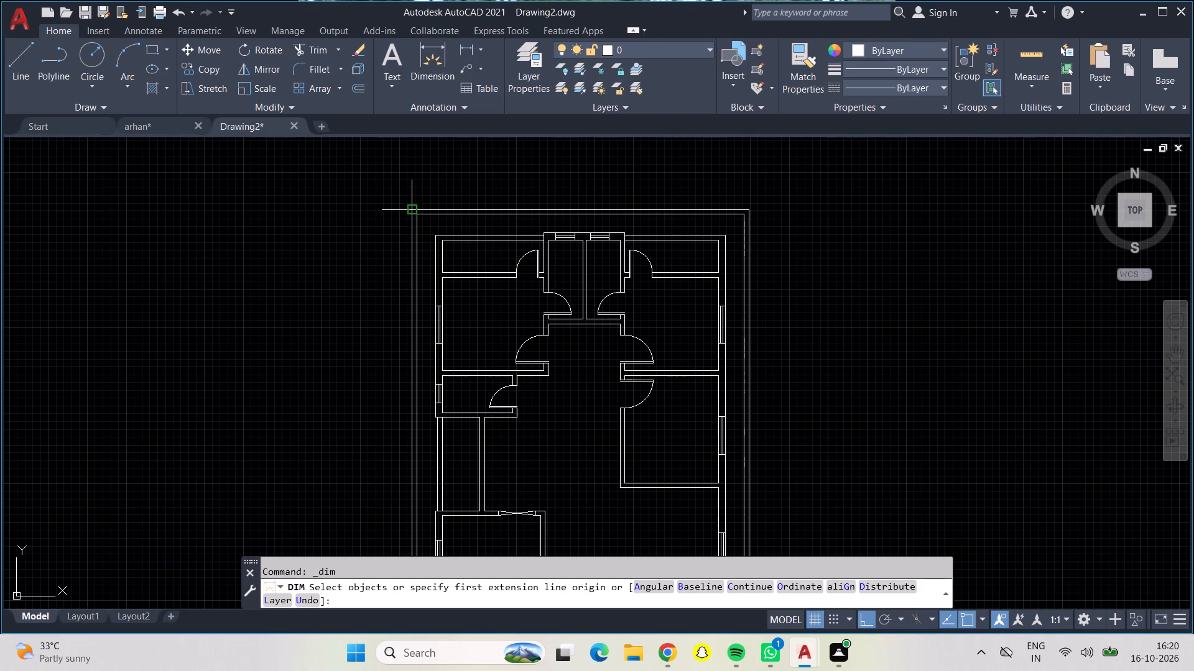
pyautogui.scroll(2, 415, 208)
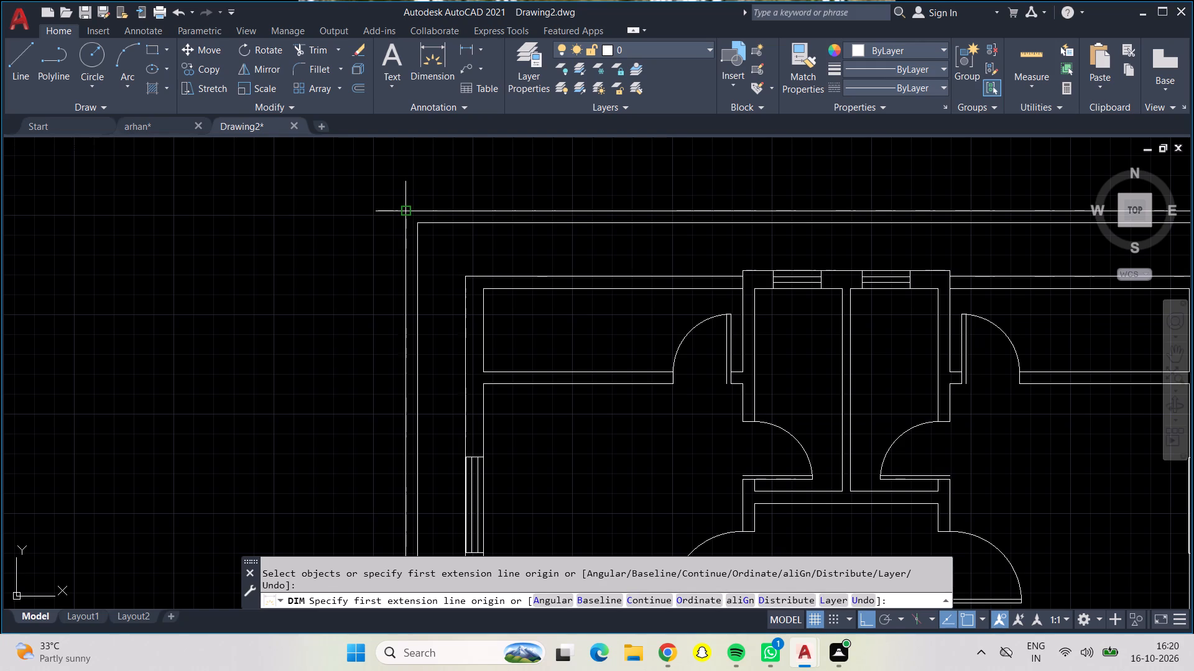
pyautogui.click(403, 210)
pyautogui.scroll(-2, 650, 198)
pyautogui.moveTo(655, 197); pyautogui.dragTo(414, 226, button='middle')
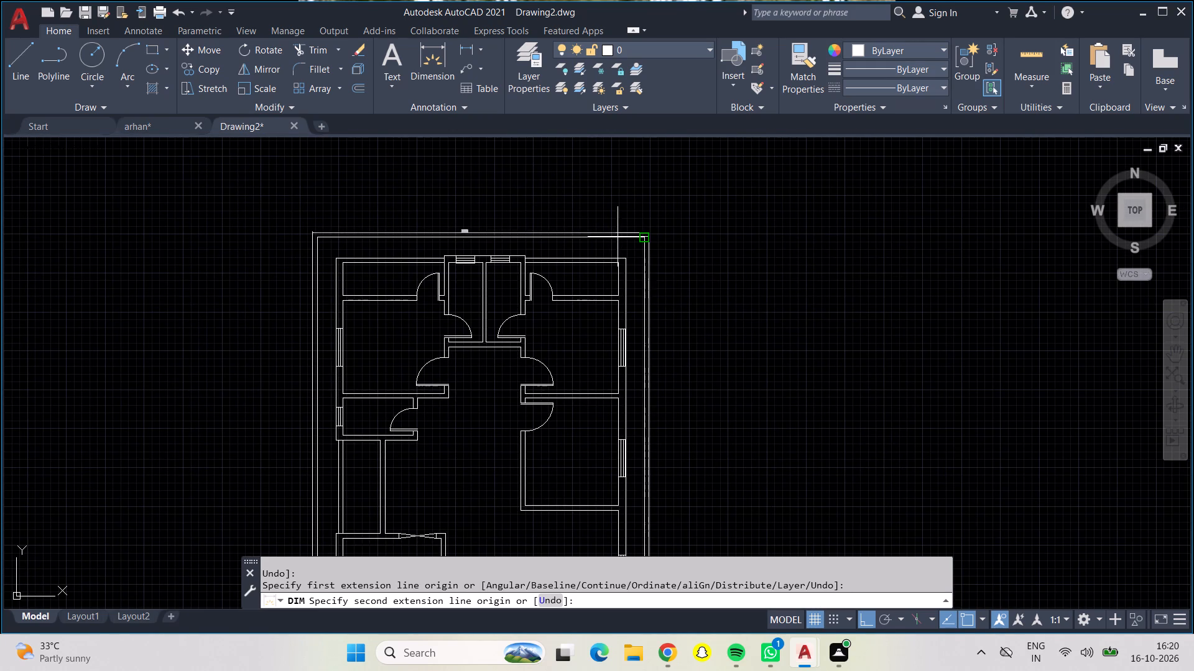
pyautogui.scroll(3, 643, 230)
pyautogui.scroll(-1, 640, 228)
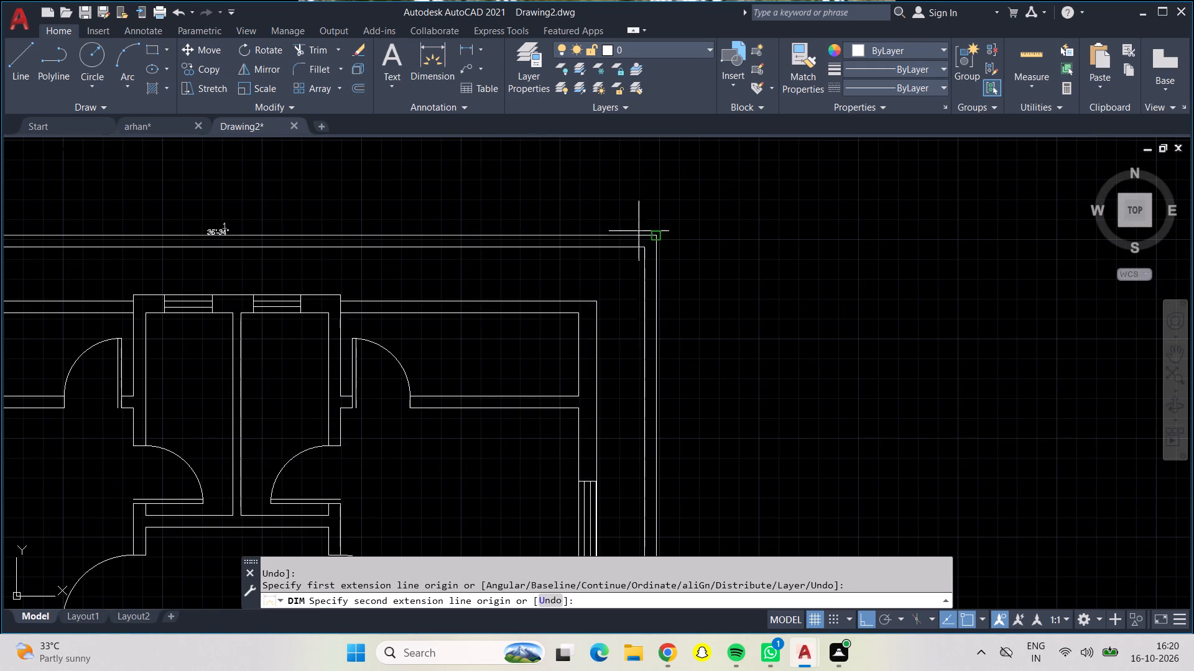
pyautogui.click(658, 238)
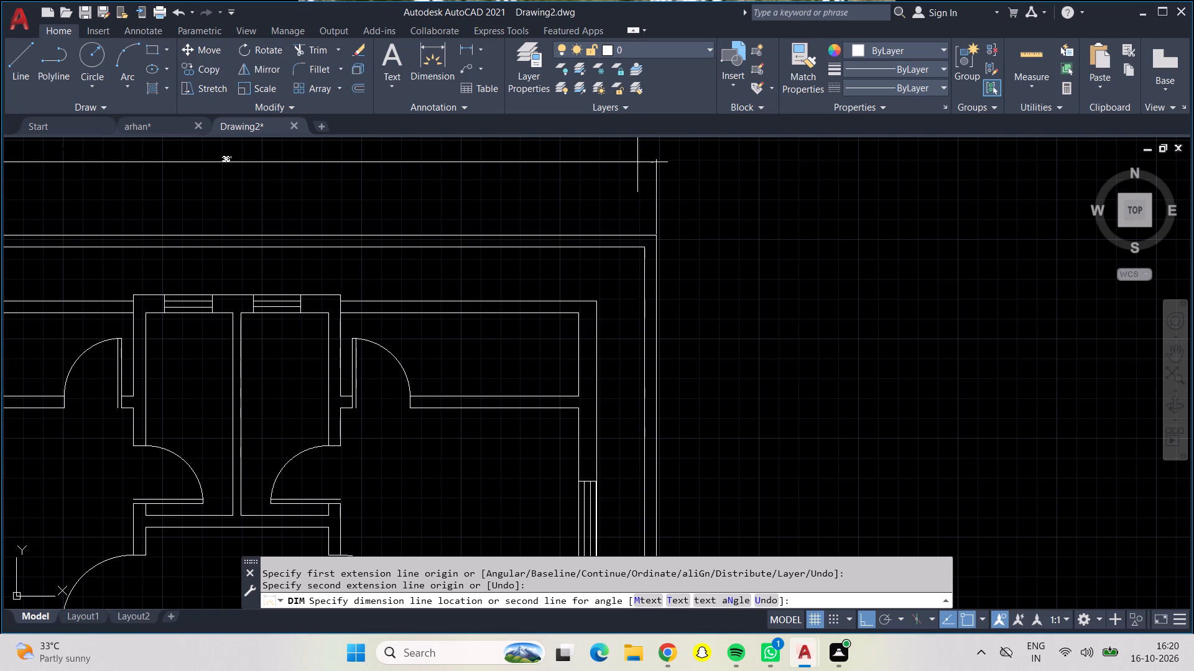
pyautogui.write("2'")
pyautogui.press('Return')
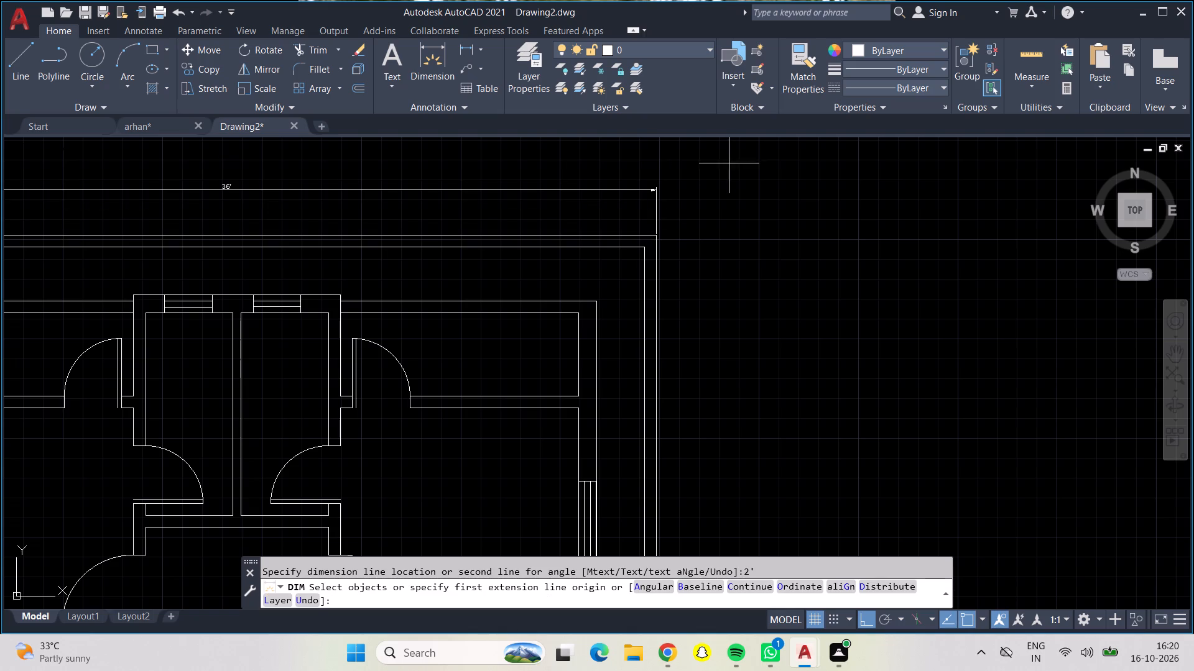
# Dimension the overall length along the outer boundary's right side from upper to lower corner, placing the dimension line 2' outside it.
pyautogui.click(655, 235)
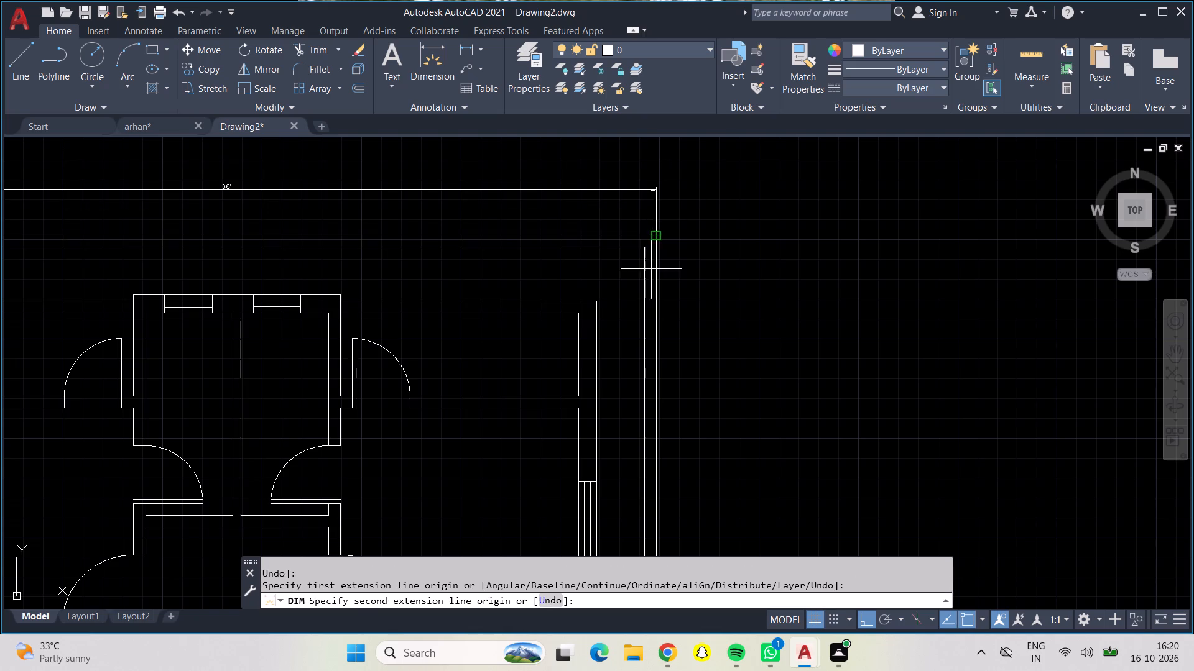
pyautogui.scroll(1, 651, 273)
pyautogui.scroll(-2, 675, 283)
pyautogui.moveTo(678, 283); pyautogui.dragTo(661, 217, button='middle')
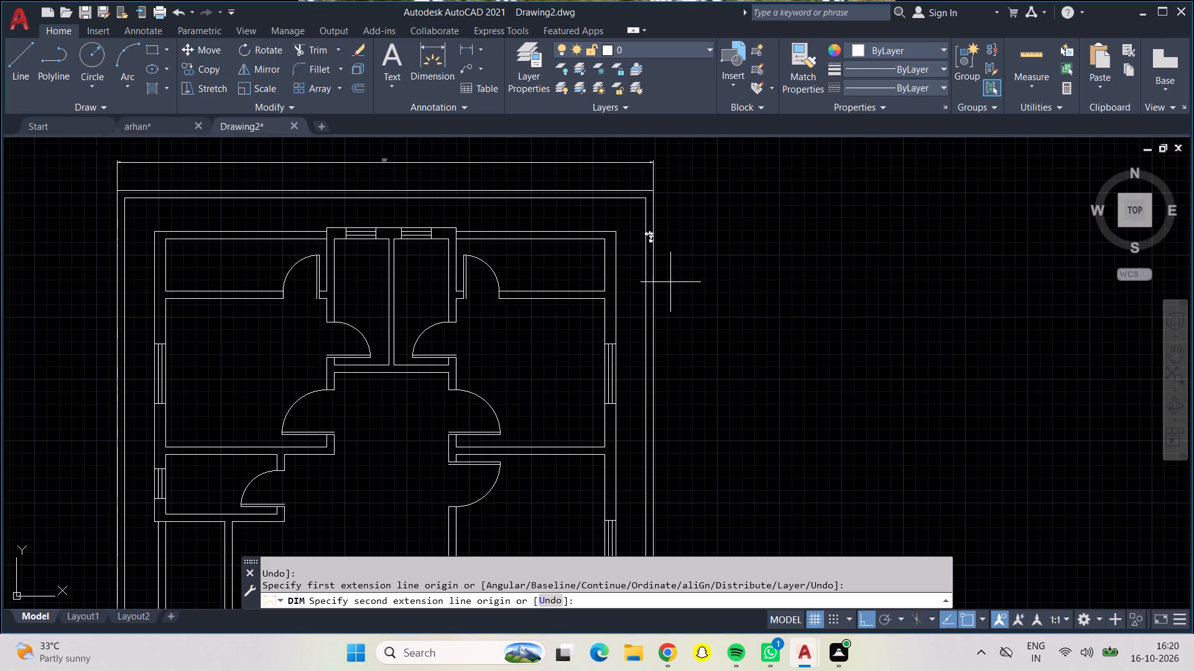
pyautogui.scroll(-1, 670, 283)
pyautogui.moveTo(670, 283); pyautogui.dragTo(666, 204, button='middle')
pyautogui.moveTo(684, 317); pyautogui.dragTo(680, 193, button='middle')
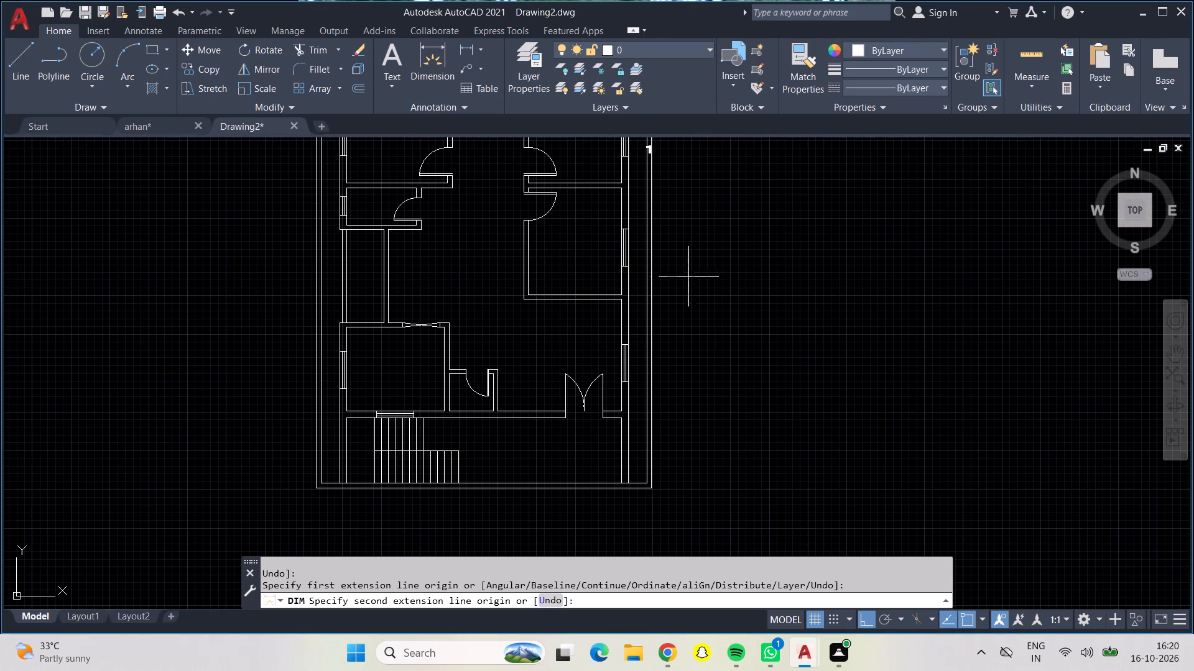
pyautogui.moveTo(634, 463); pyautogui.dragTo(623, 333, button='middle')
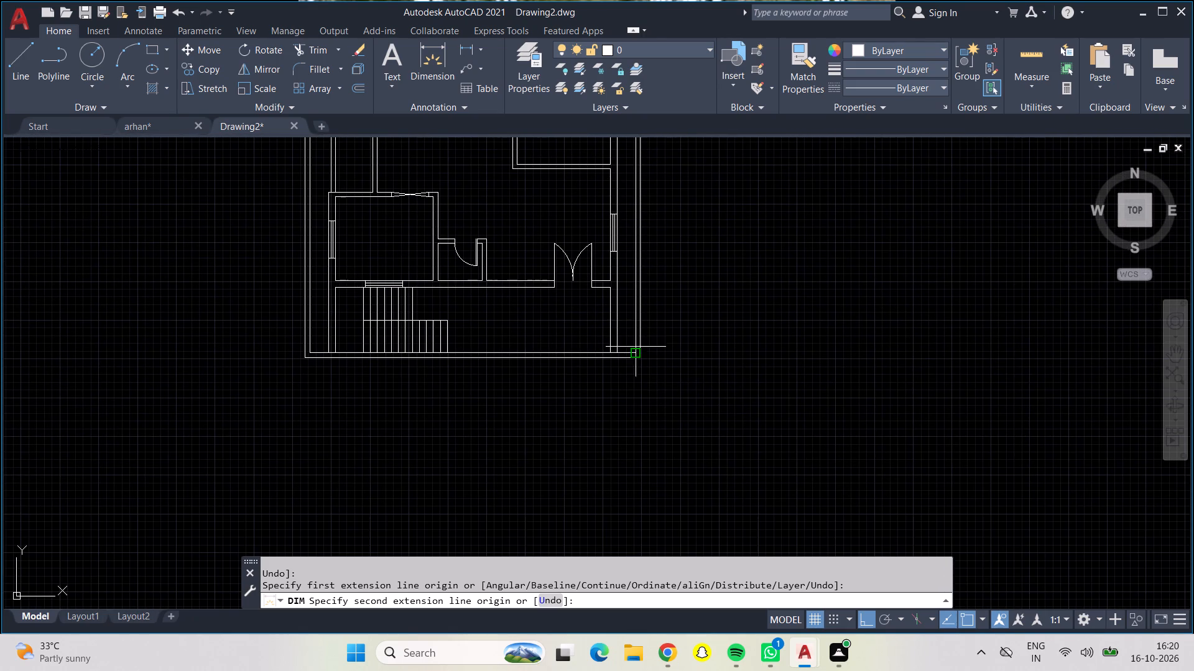
pyautogui.scroll(1, 652, 358)
pyautogui.scroll(-1, 651, 358)
pyautogui.scroll(3, 650, 358)
pyautogui.scroll(-1, 613, 358)
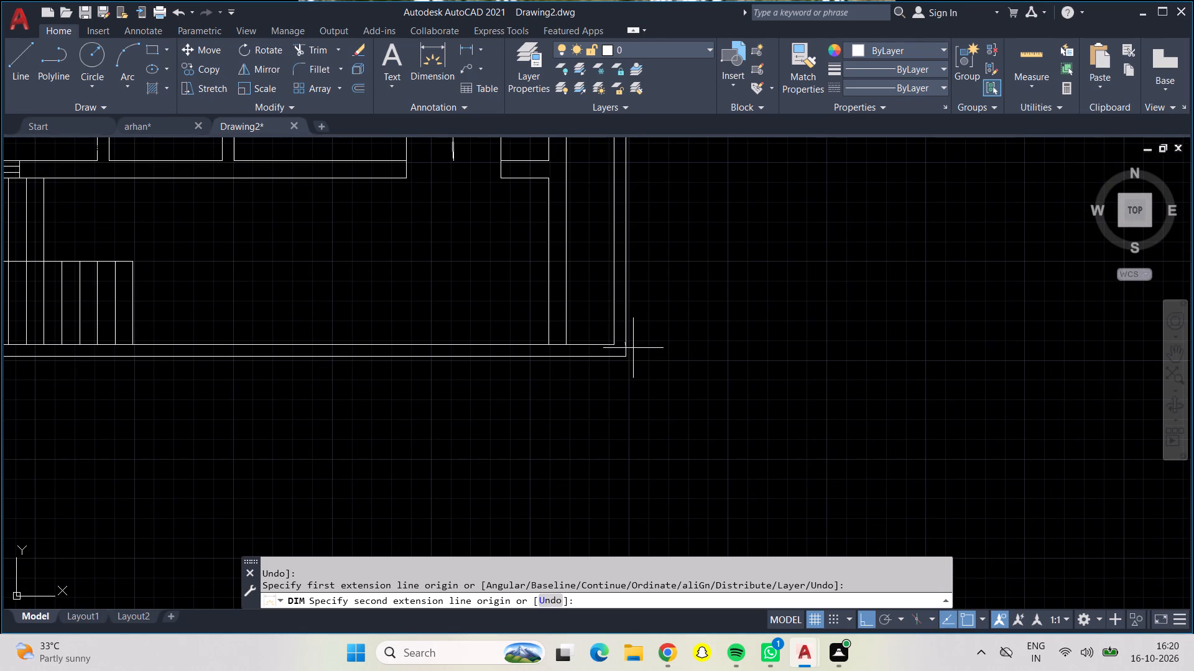
pyautogui.click(626, 355)
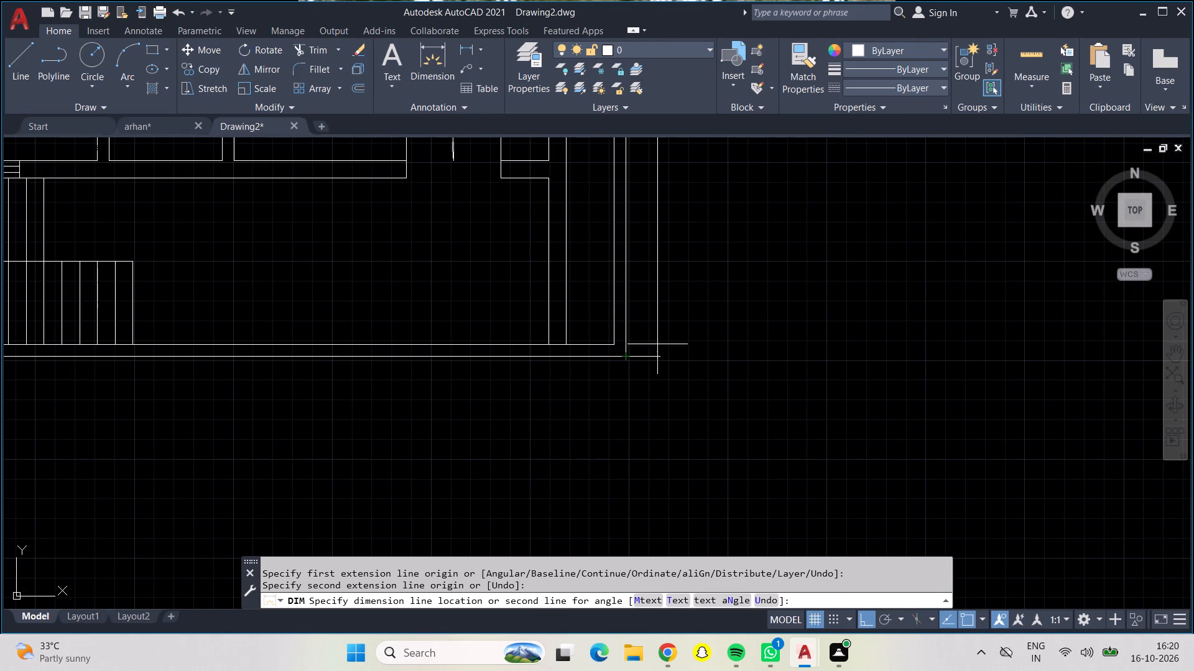
pyautogui.write("2'")
pyautogui.press('Return')
pyautogui.scroll(1, 659, 337)
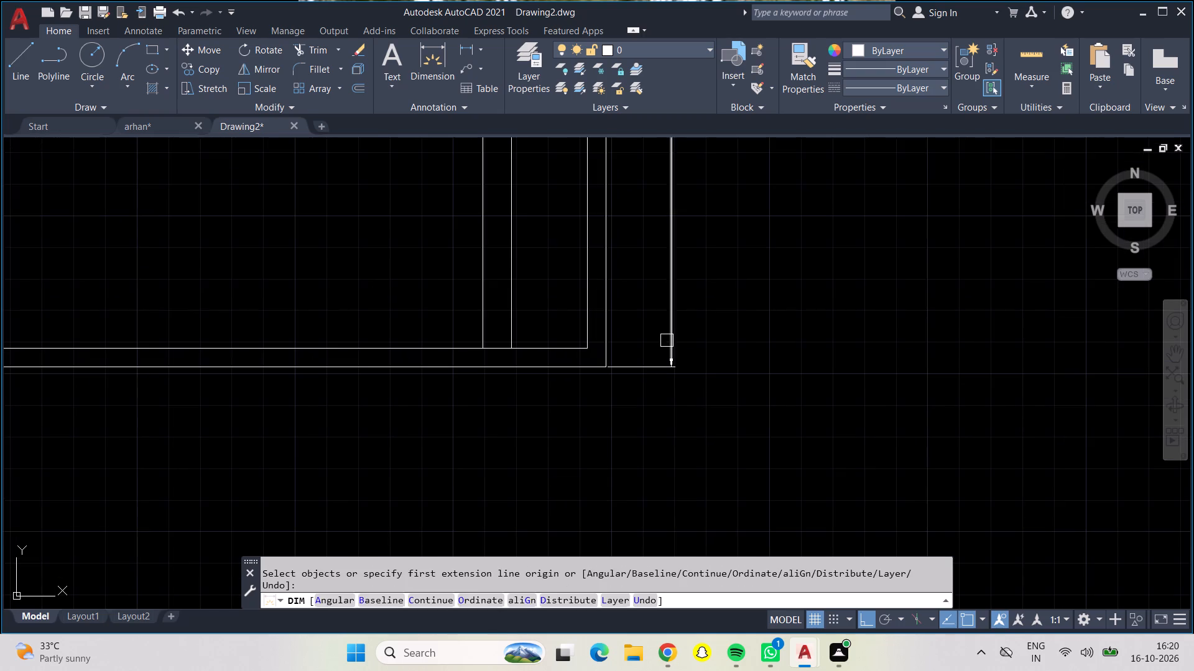
pyautogui.scroll(-1, 715, 313)
pyautogui.scroll(1, 715, 313)
pyautogui.scroll(-3, 718, 291)
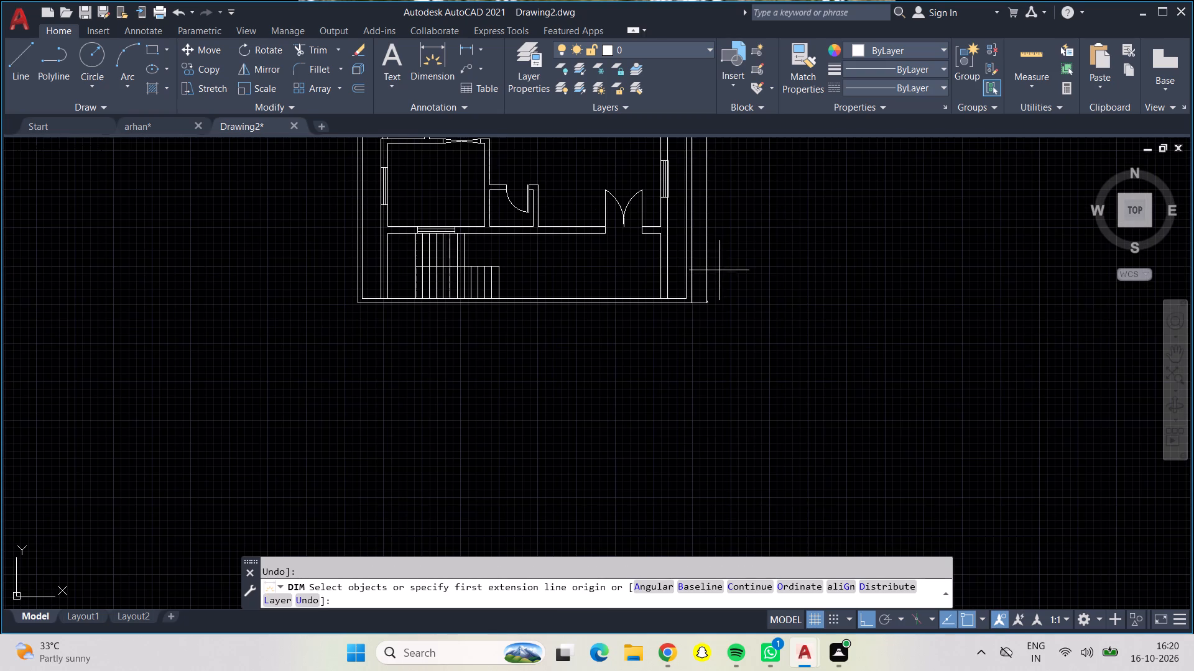
pyautogui.moveTo(734, 249); pyautogui.dragTo(620, 421, button='middle')
pyautogui.moveTo(649, 302); pyautogui.dragTo(626, 483, button='middle')
pyautogui.scroll(-1, 632, 463)
pyautogui.moveTo(626, 481); pyautogui.dragTo(627, 409, button='middle')
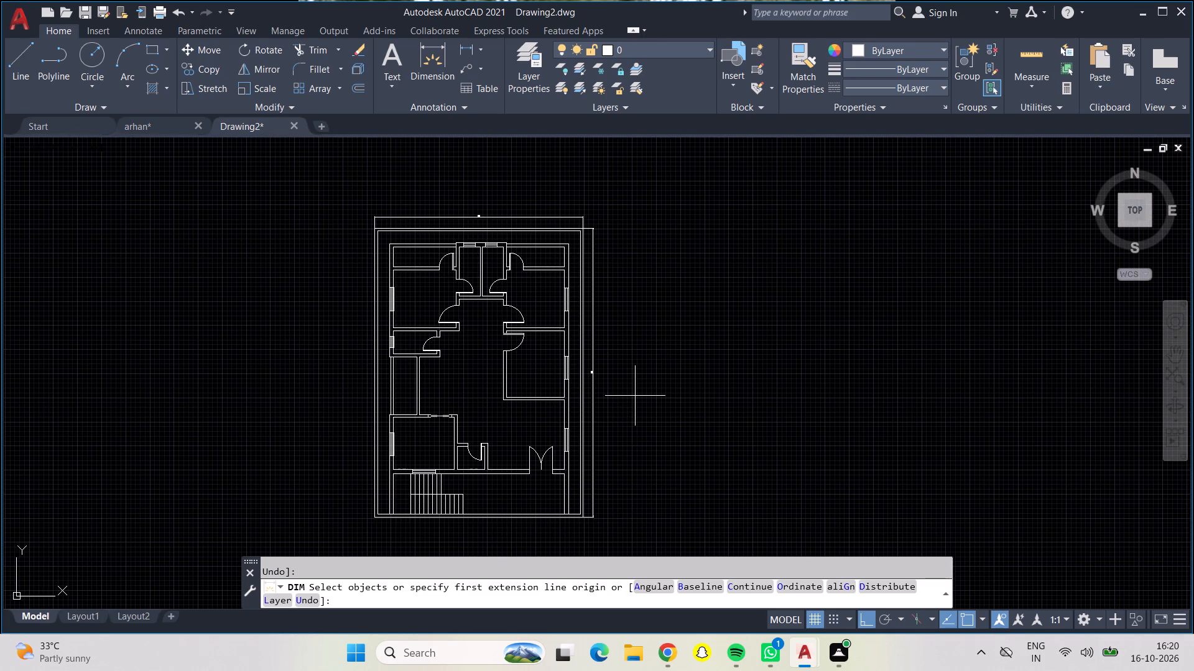
pyautogui.press('Return')
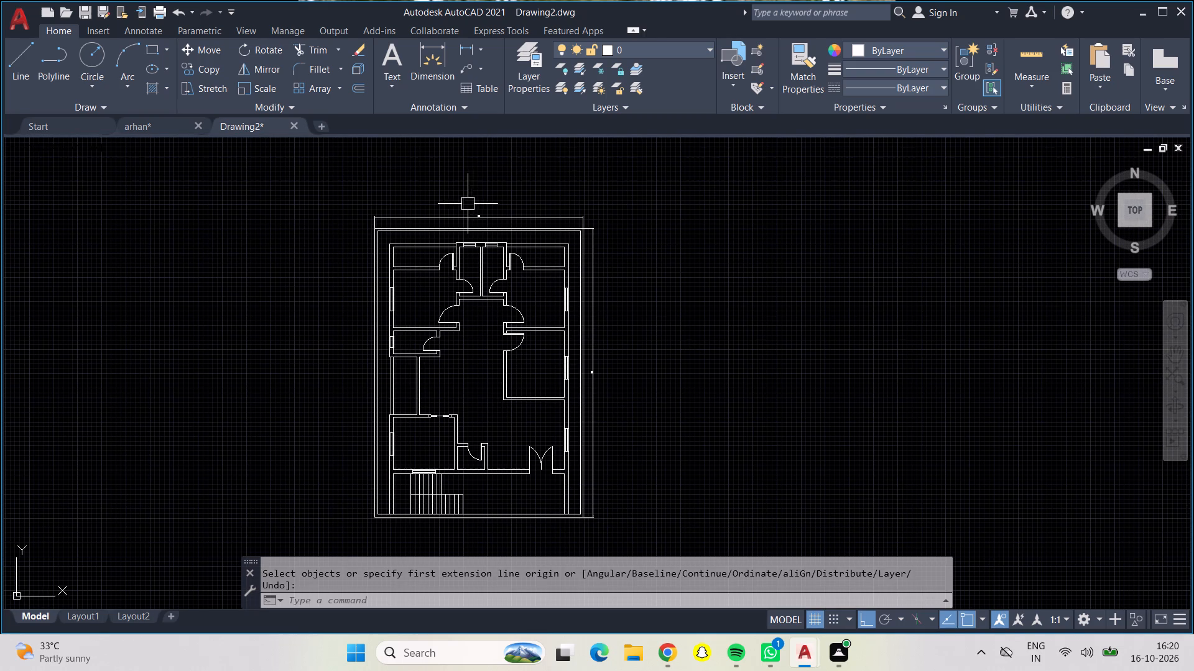
# Replace the overall width dimension's text above the outer boundary with 36' at a text height of 9".
pyautogui.scroll(-1, 467, 212)
pyautogui.scroll(4, 467, 212)
pyautogui.scroll(-1, 489, 215)
pyautogui.scroll(1, 489, 215)
pyautogui.scroll(-1, 489, 215)
pyautogui.scroll(1, 499, 228)
pyautogui.scroll(-1, 499, 228)
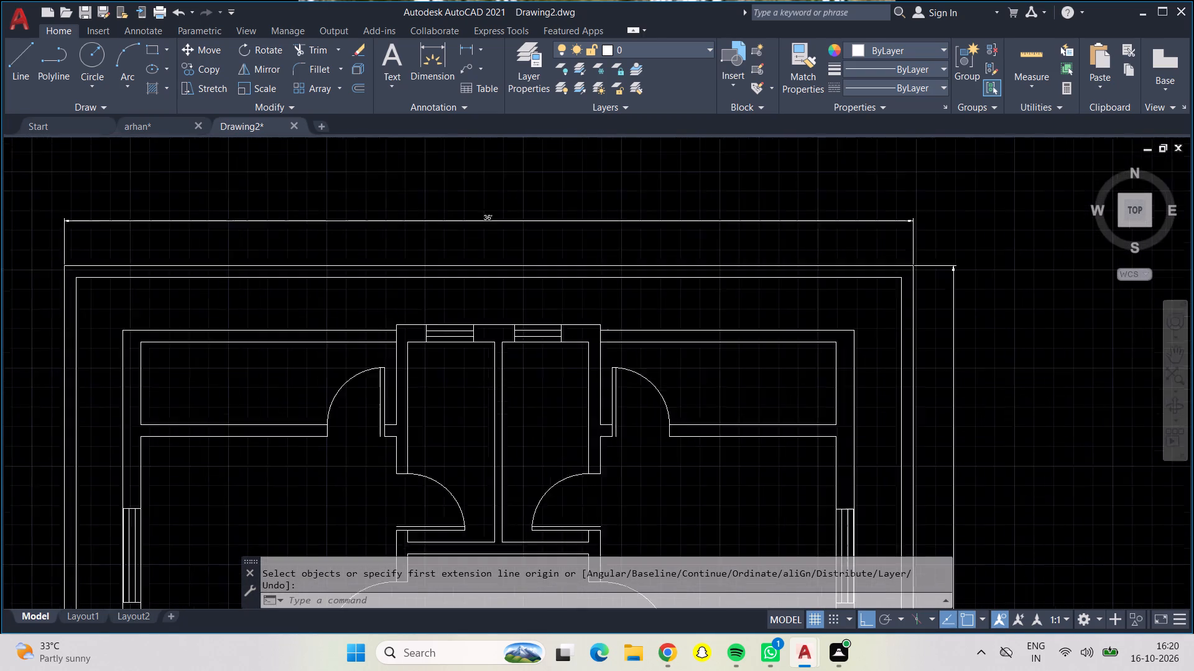
pyautogui.scroll(7, 499, 228)
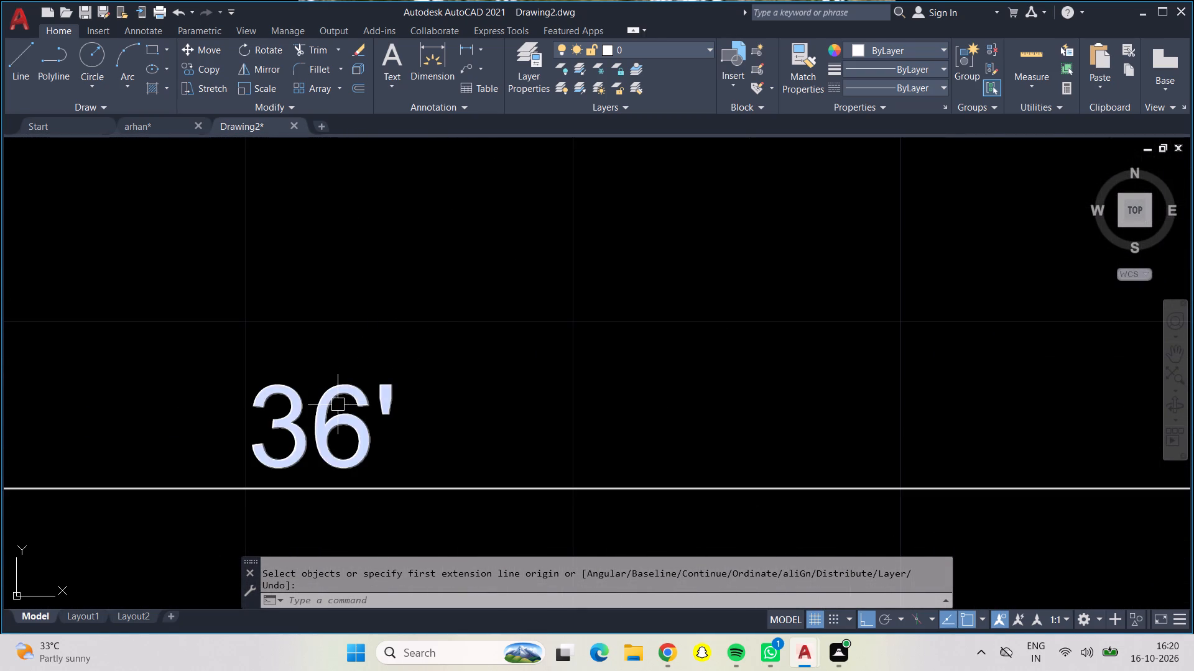
pyautogui.moveTo(338, 404); pyautogui.dragTo(517, 362, button='middle')
pyautogui.doubleClick(517, 345)
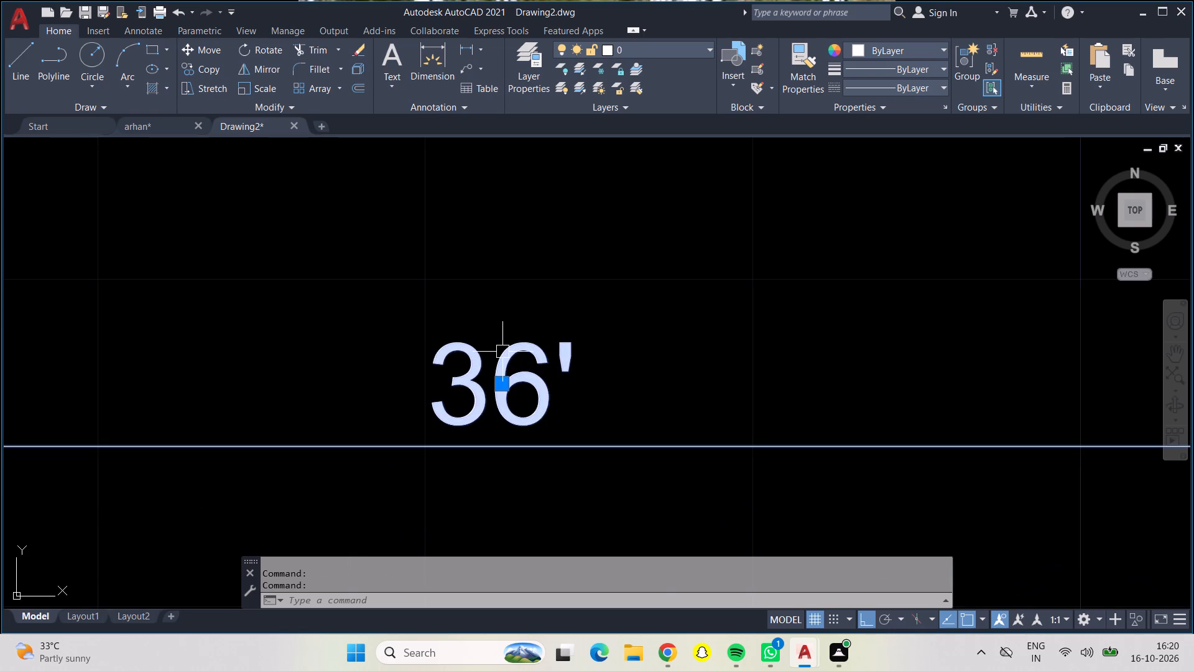
pyautogui.doubleClick(526, 347)
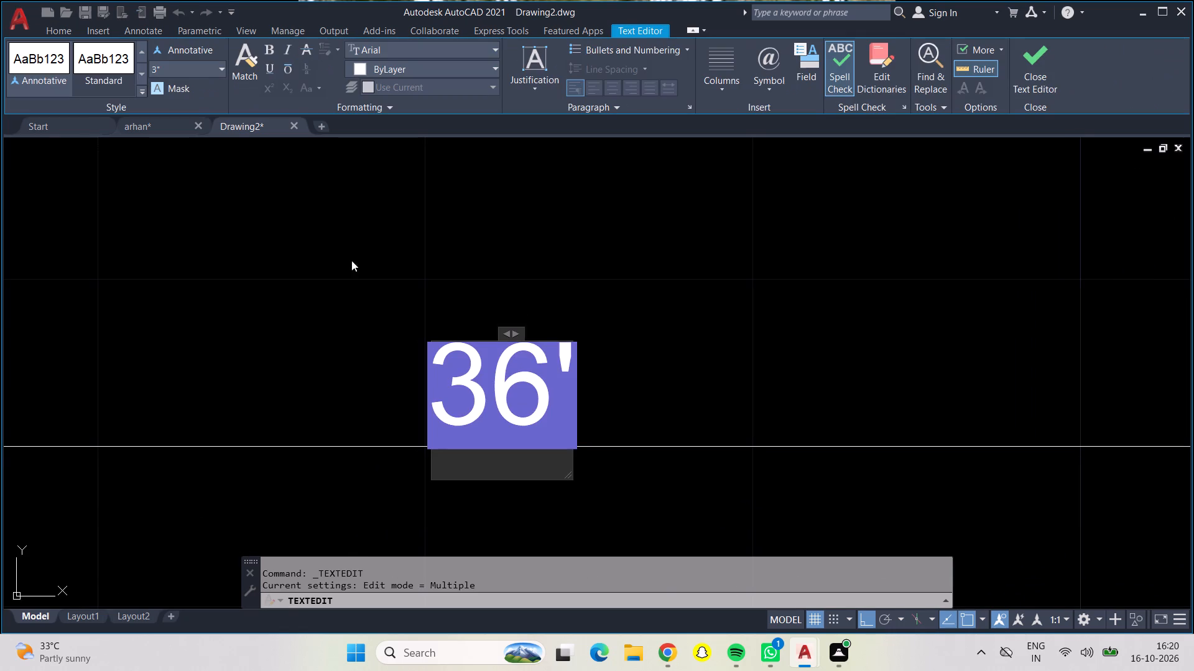
pyautogui.click(550, 374)
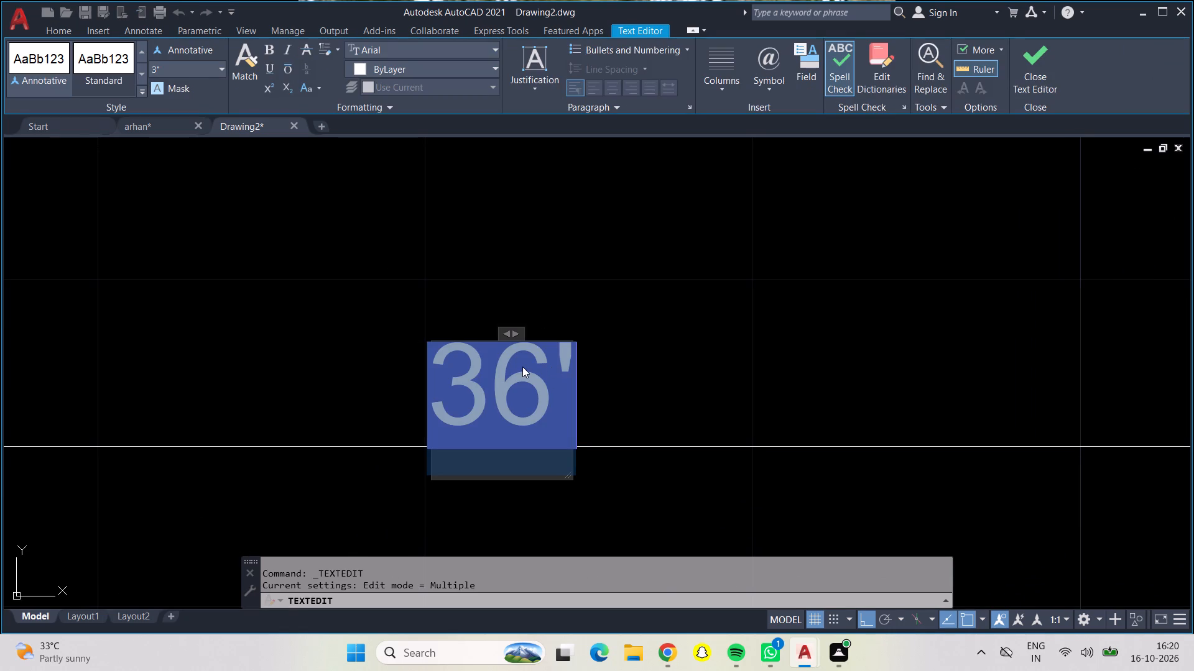
pyautogui.press('BackSpace')
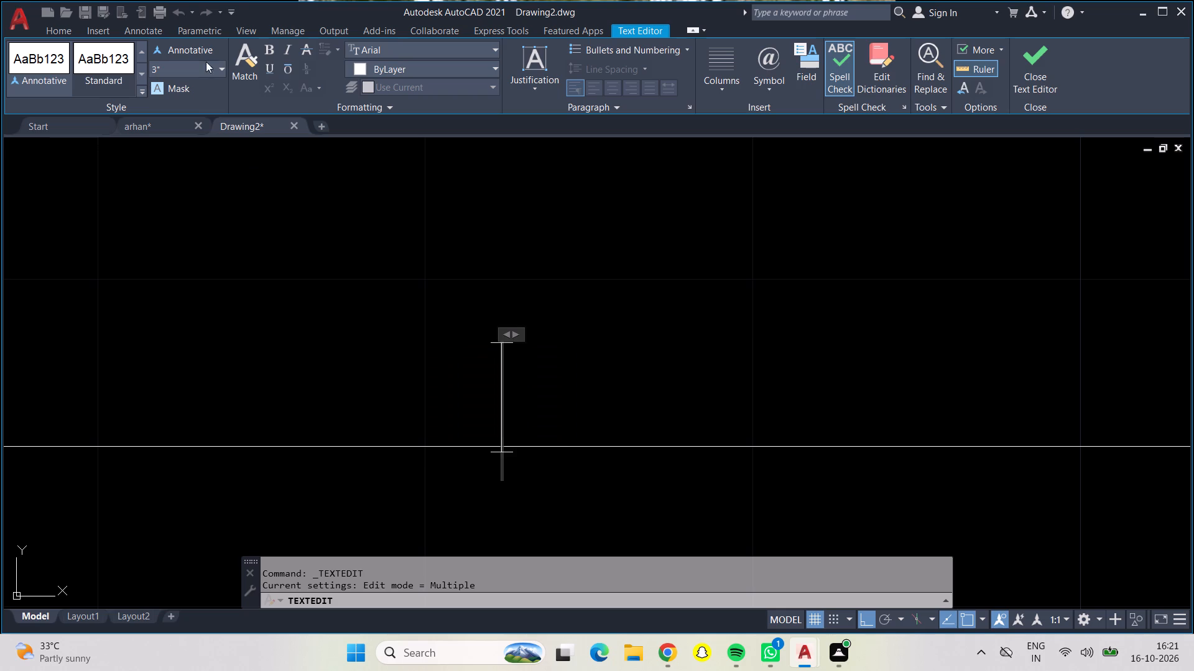
pyautogui.click(223, 64)
pyautogui.click(195, 117)
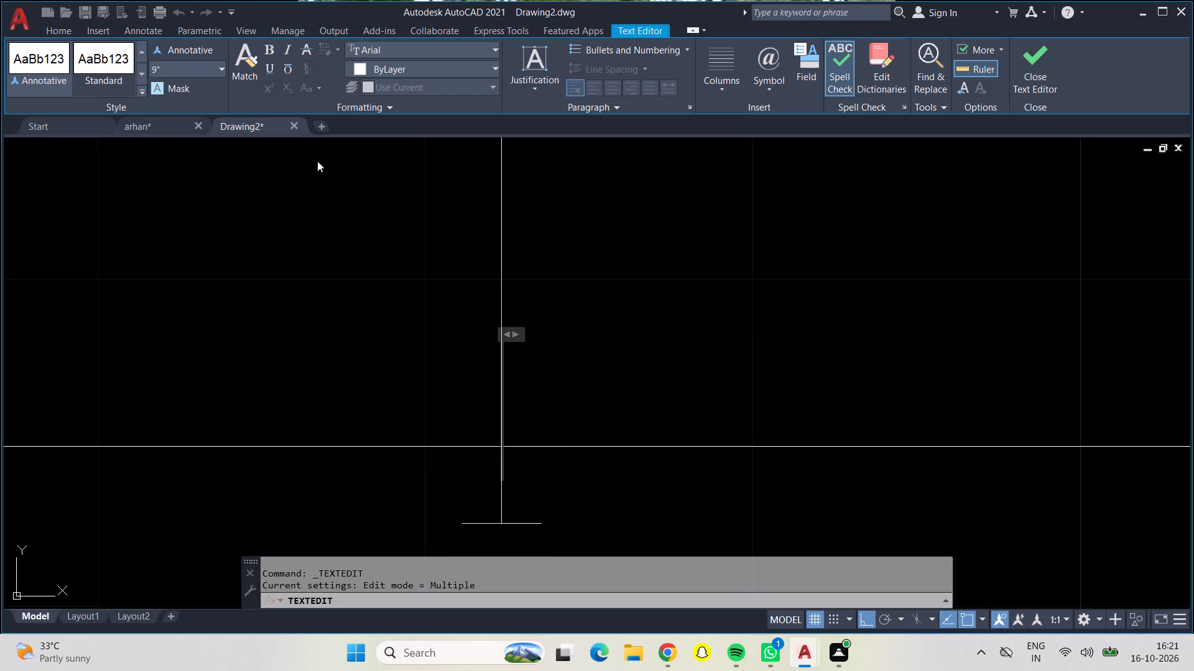
pyautogui.write('36')
pyautogui.press("'")
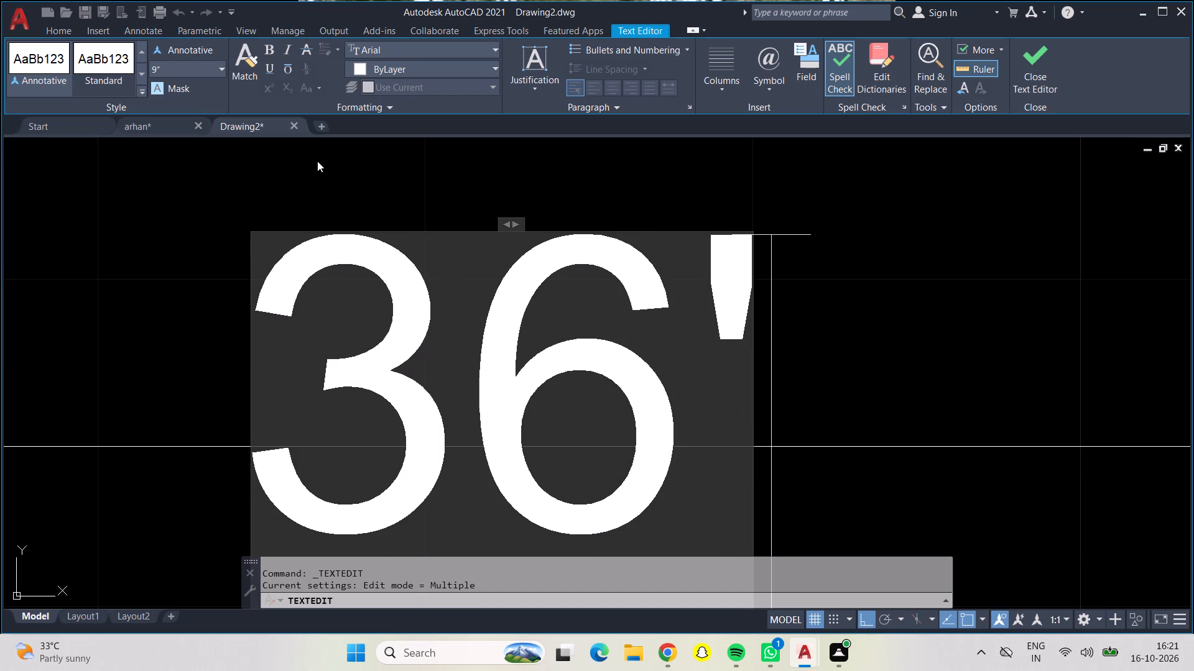
pyautogui.click(202, 204)
# Replace the overall length dimension's text beside the outer boundary with 50' at 9" text height, and end text editing.
pyautogui.scroll(-2, 312, 288)
pyautogui.scroll(-2, 364, 275)
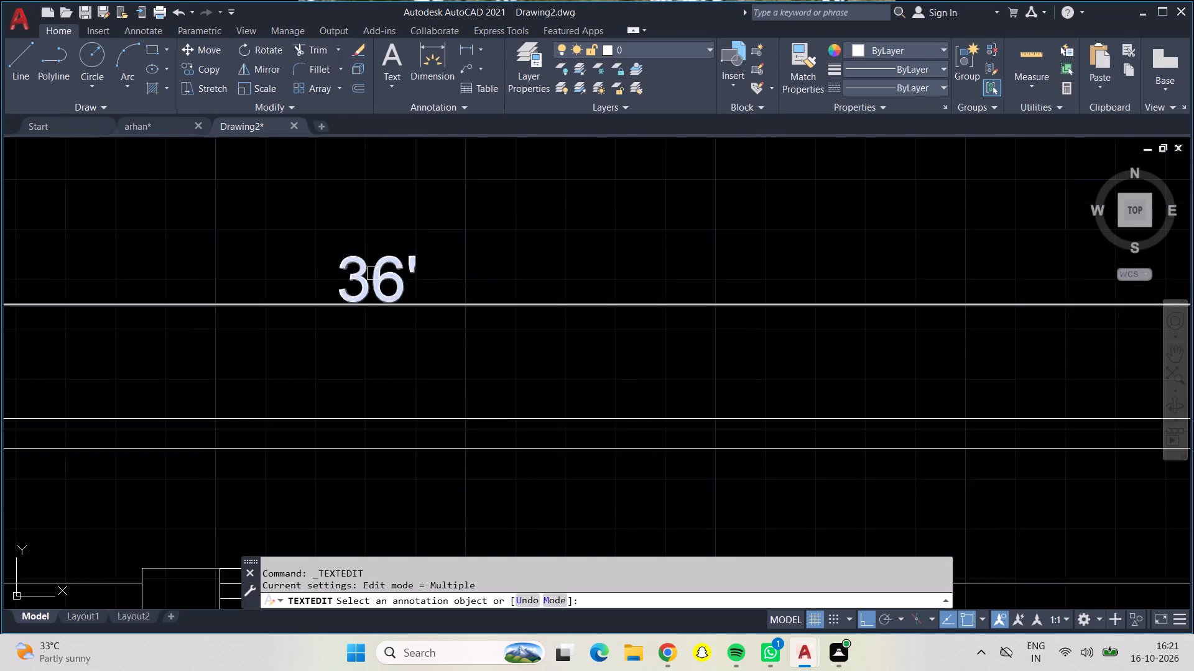
pyautogui.scroll(-3, 373, 273)
pyautogui.scroll(1, 417, 253)
pyautogui.scroll(-1, 419, 253)
pyautogui.scroll(1, 463, 248)
pyautogui.moveTo(463, 248); pyautogui.dragTo(441, 209, button='middle')
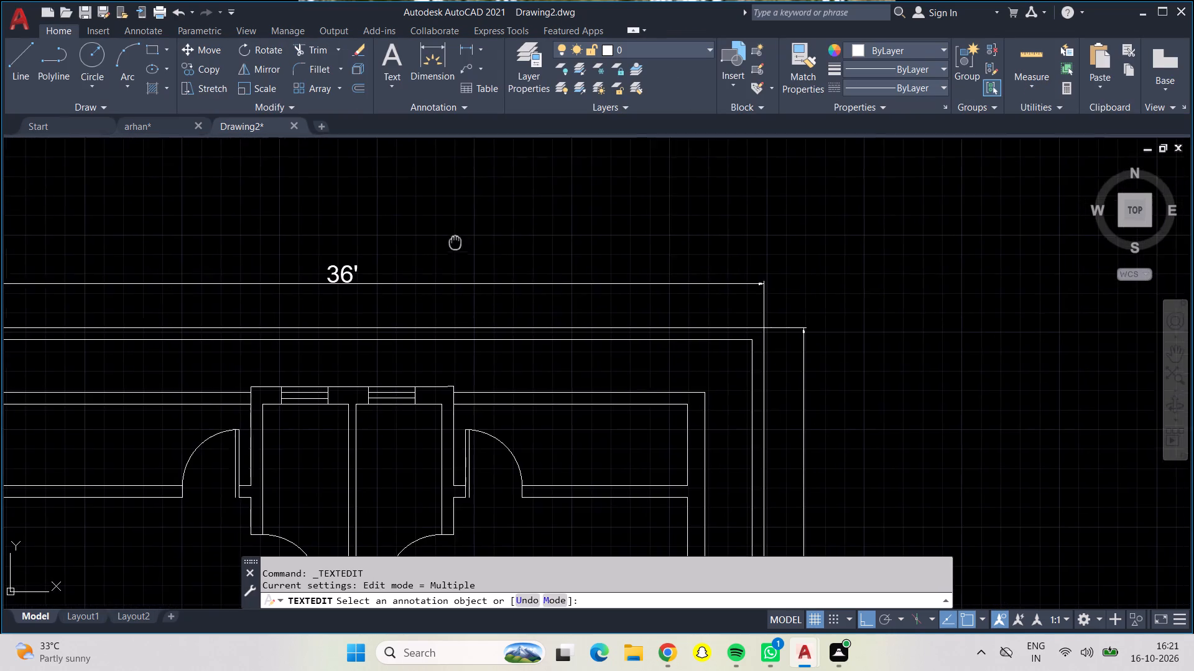
pyautogui.moveTo(441, 209); pyautogui.dragTo(396, 98, button='middle')
pyautogui.scroll(-1, 442, 211)
pyautogui.moveTo(435, 211); pyautogui.dragTo(364, 134, button='middle')
pyautogui.scroll(-1, 434, 211)
pyautogui.scroll(2, 477, 355)
pyautogui.scroll(-1, 478, 355)
pyautogui.scroll(1, 478, 355)
pyautogui.scroll(-1, 478, 355)
pyautogui.scroll(1, 478, 355)
pyautogui.scroll(-1, 495, 350)
pyautogui.scroll(4, 495, 350)
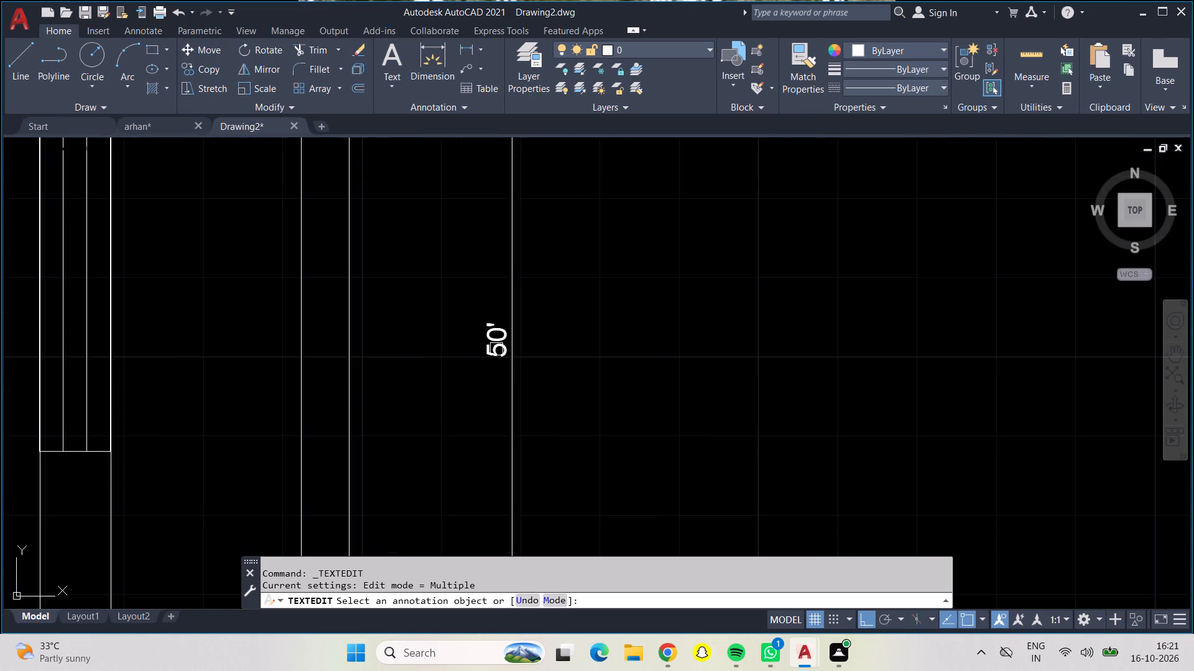
pyautogui.scroll(1, 499, 339)
pyautogui.scroll(-1, 499, 339)
pyautogui.scroll(3, 499, 339)
pyautogui.scroll(-1, 501, 334)
pyautogui.scroll(1, 496, 325)
pyautogui.scroll(-1, 496, 325)
pyautogui.scroll(2, 496, 325)
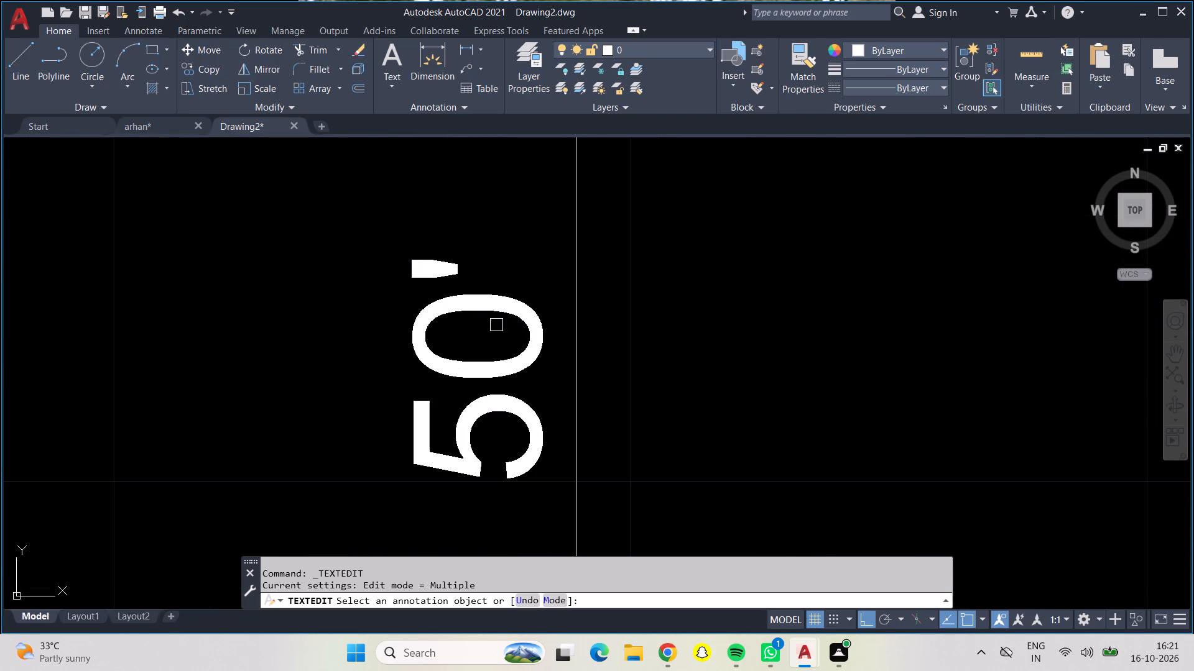
pyautogui.click(509, 329)
pyautogui.doubleClick(506, 306)
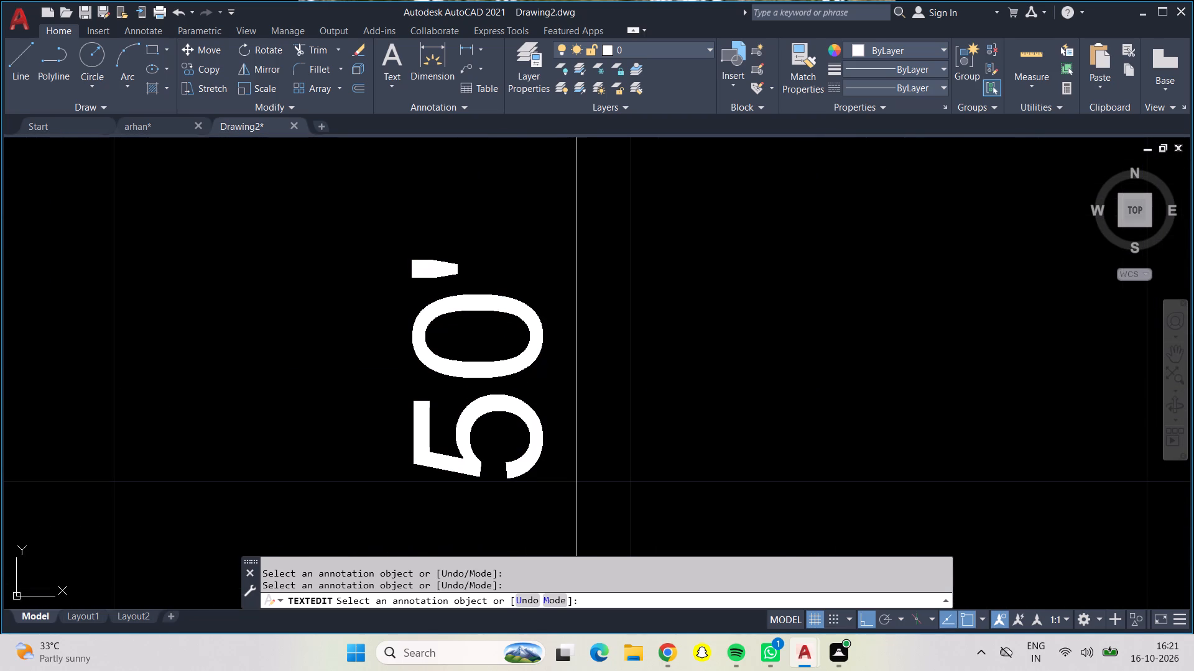
pyautogui.doubleClick(506, 311)
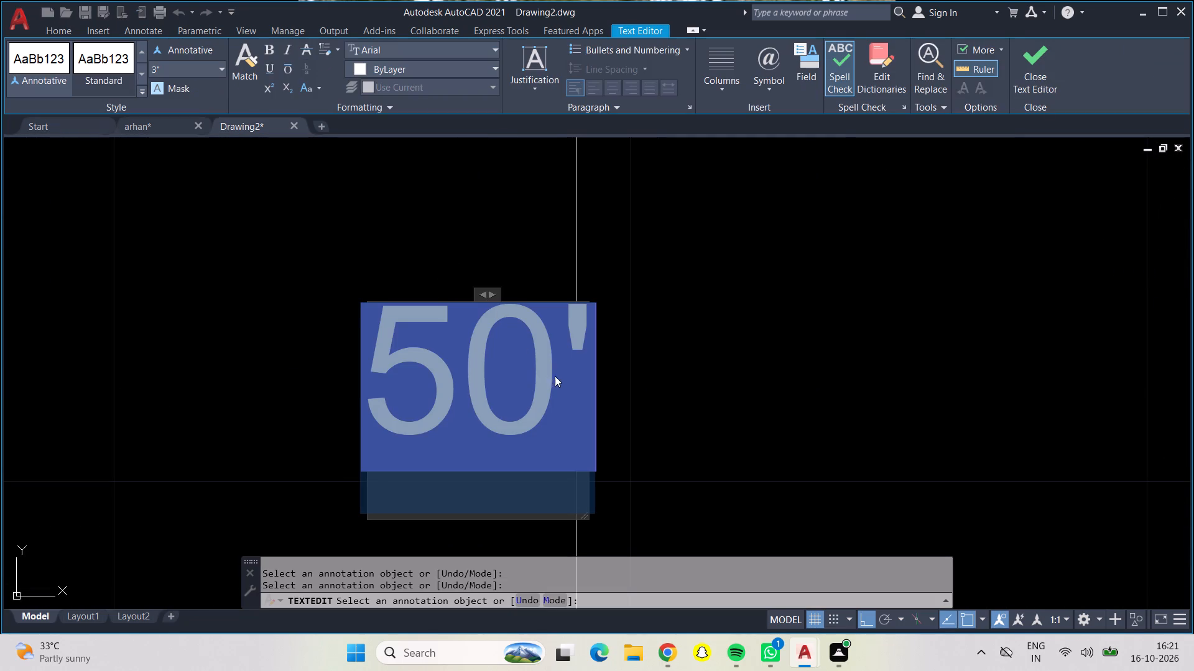
pyautogui.press('BackSpace')
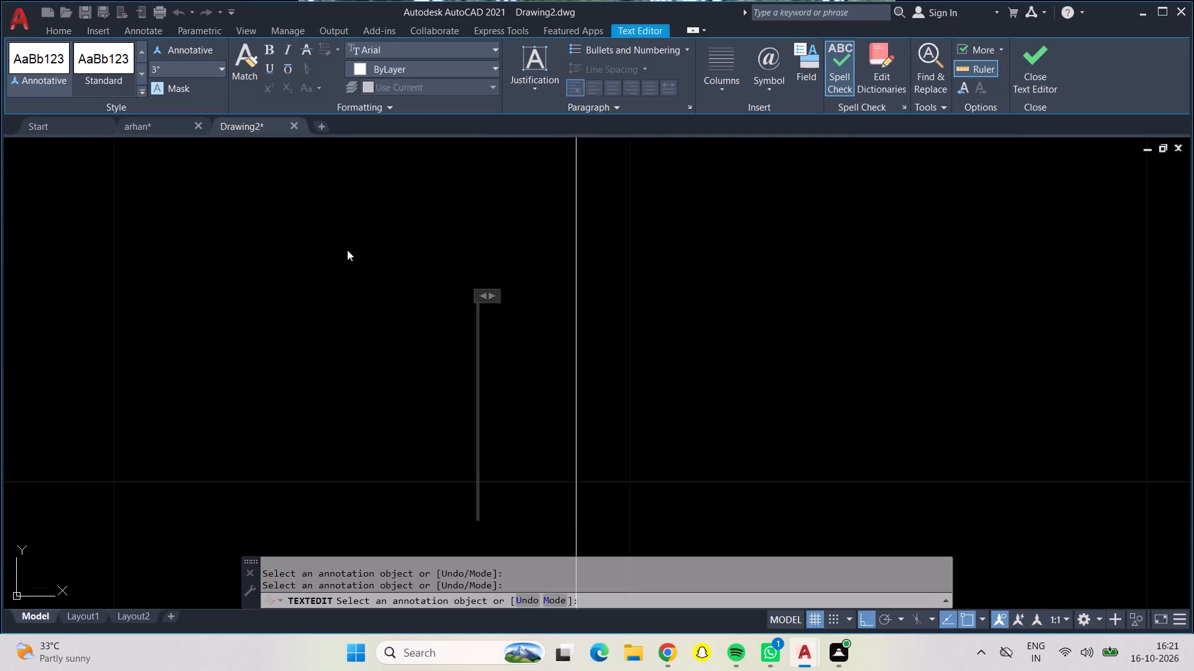
pyautogui.click(221, 76)
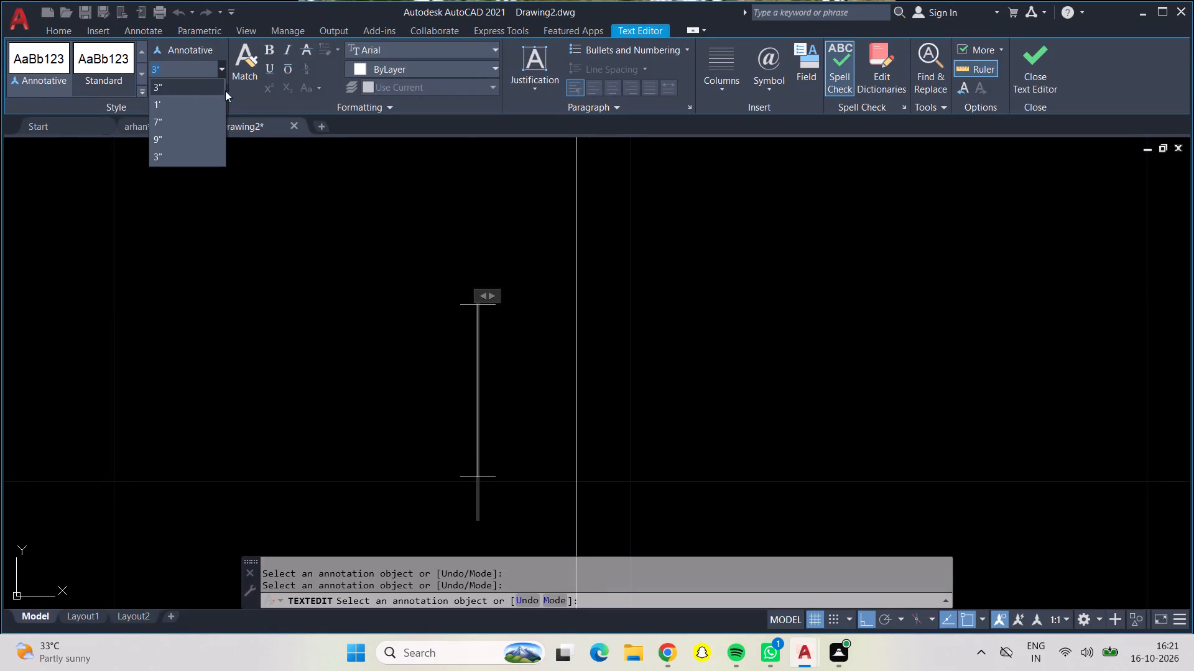
pyautogui.click(205, 140)
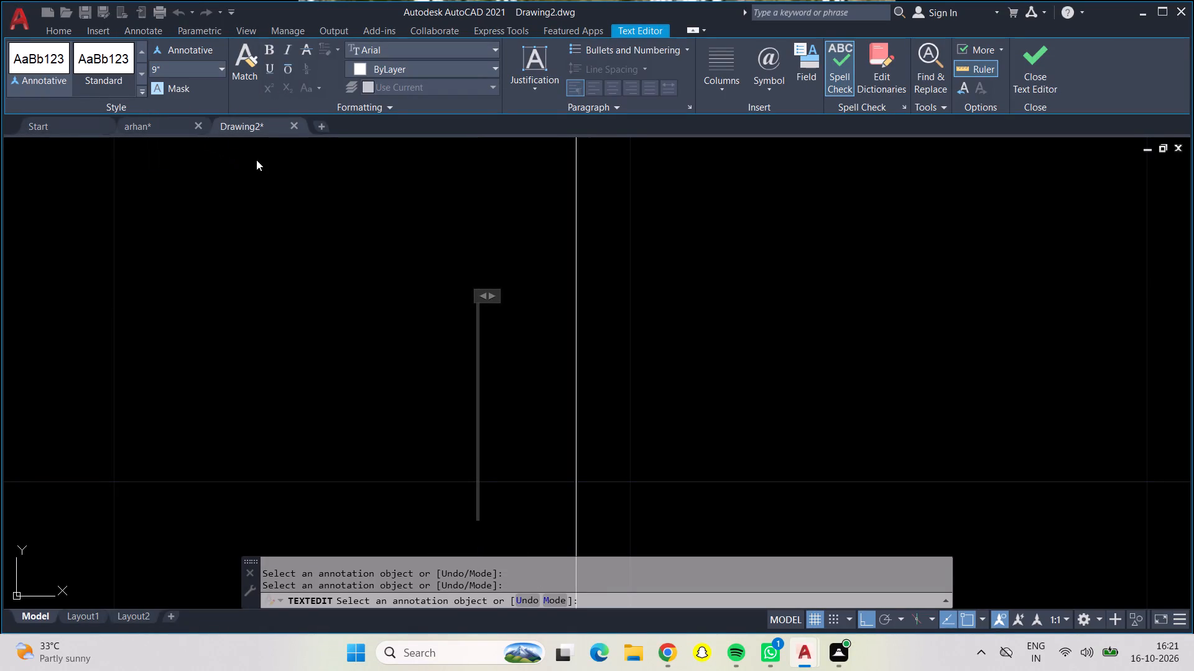
pyautogui.write("50'")
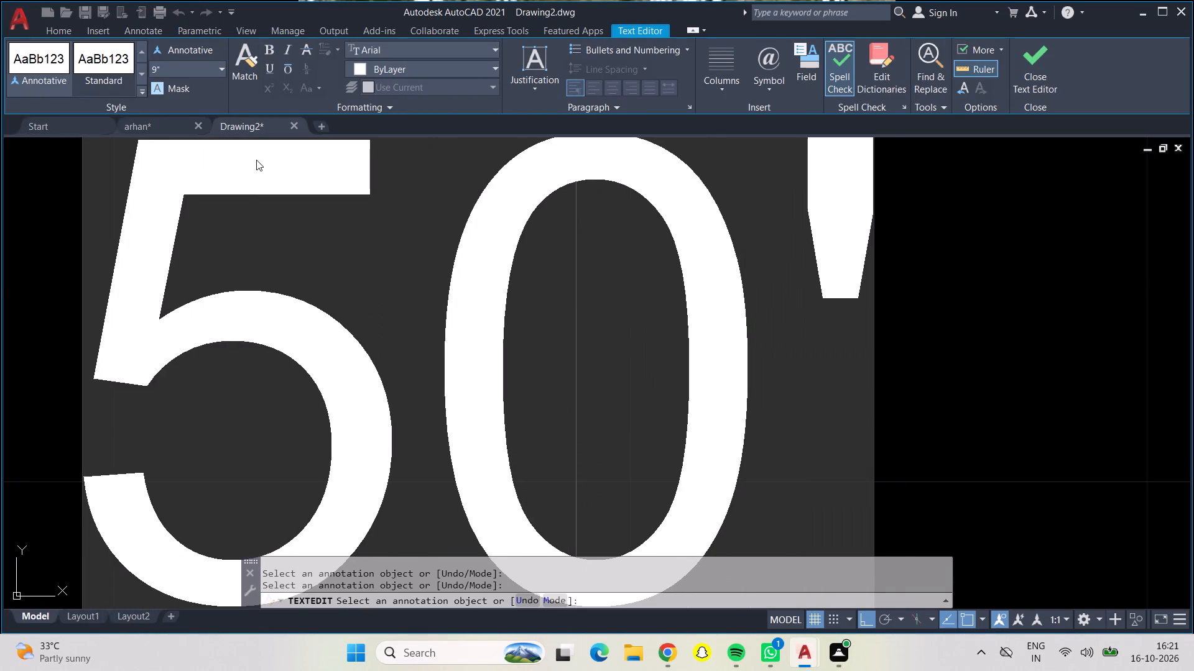
pyautogui.click(35, 190)
pyautogui.scroll(-3, 212, 250)
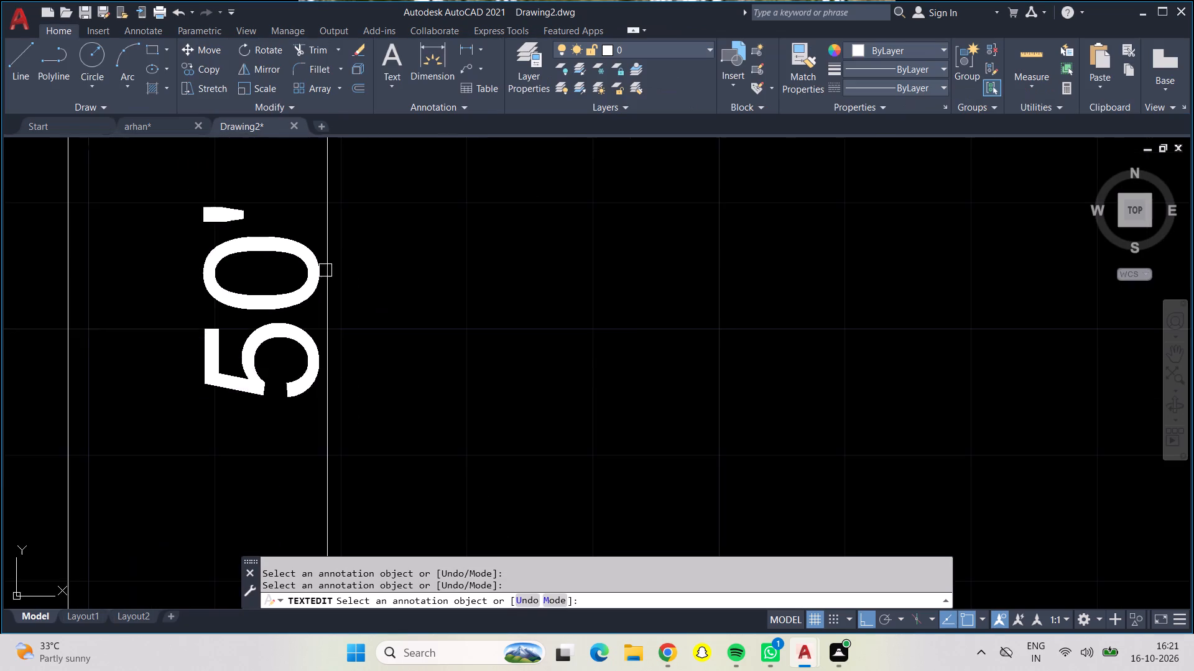
pyautogui.scroll(-5, 420, 246)
pyautogui.scroll(1, 341, 252)
pyautogui.scroll(-2, 339, 252)
pyautogui.moveTo(309, 249); pyautogui.dragTo(404, 305, button='middle')
pyautogui.scroll(-1, 311, 263)
pyautogui.moveTo(309, 263); pyautogui.dragTo(354, 324, button='middle')
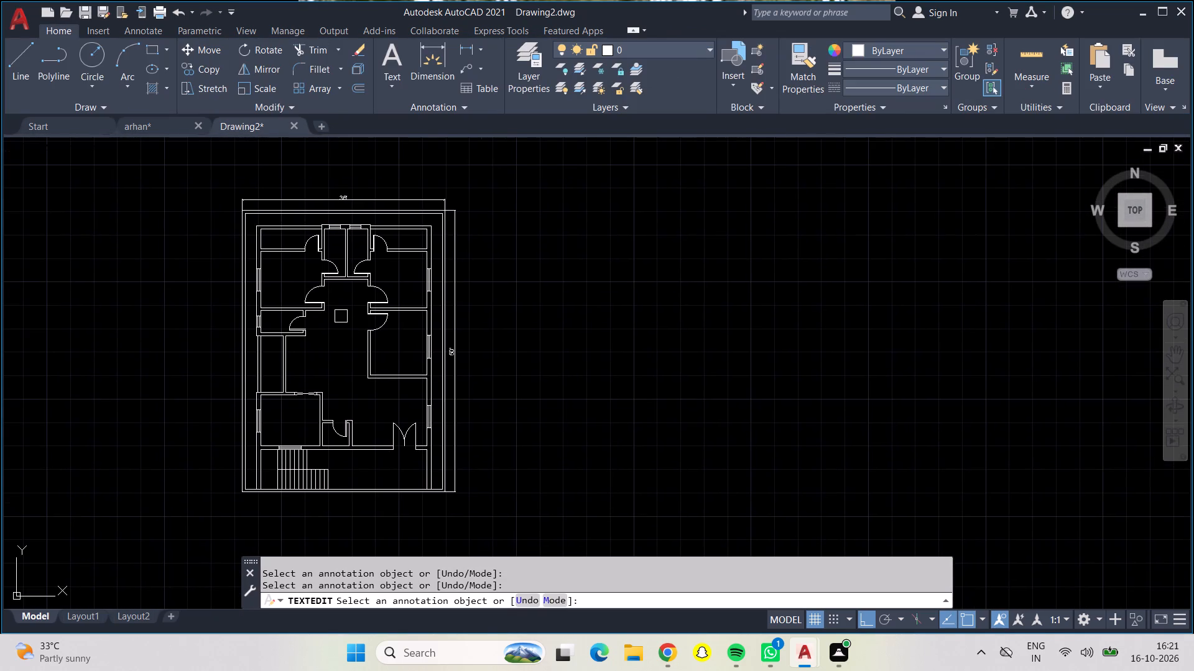
pyautogui.press('Return')
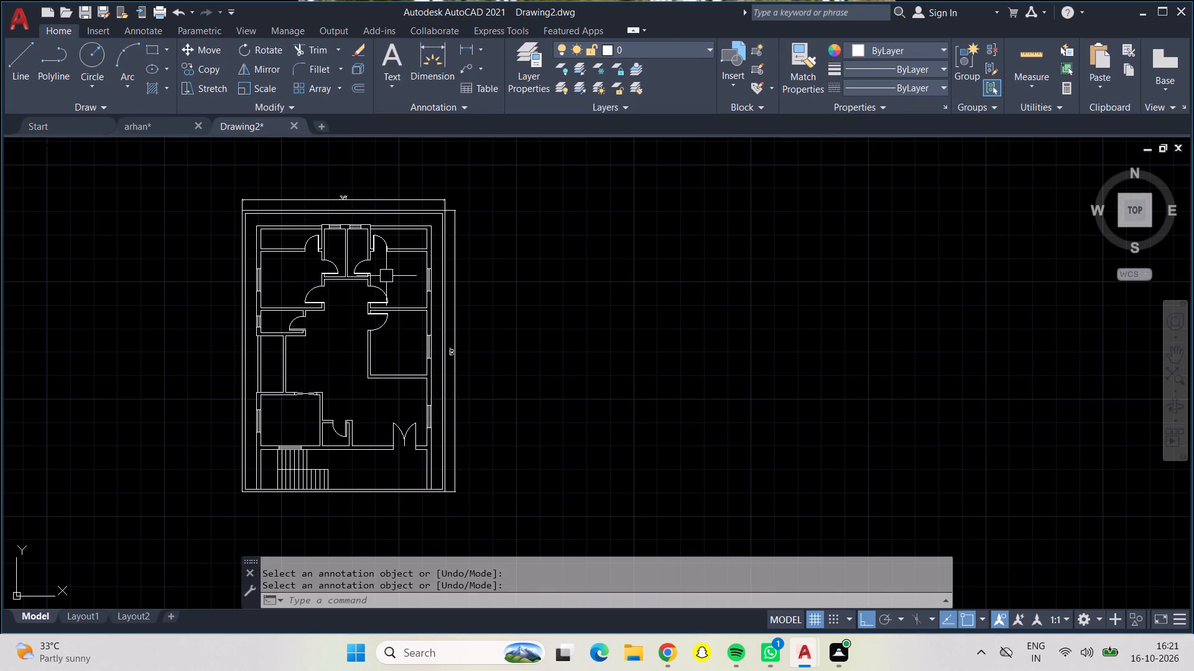
# Examine the dimensioned floor plan from the upper rooms down to the staircase and the central hall.
pyautogui.scroll(1, 399, 268)
pyautogui.moveTo(399, 268); pyautogui.dragTo(437, 276, button='middle')
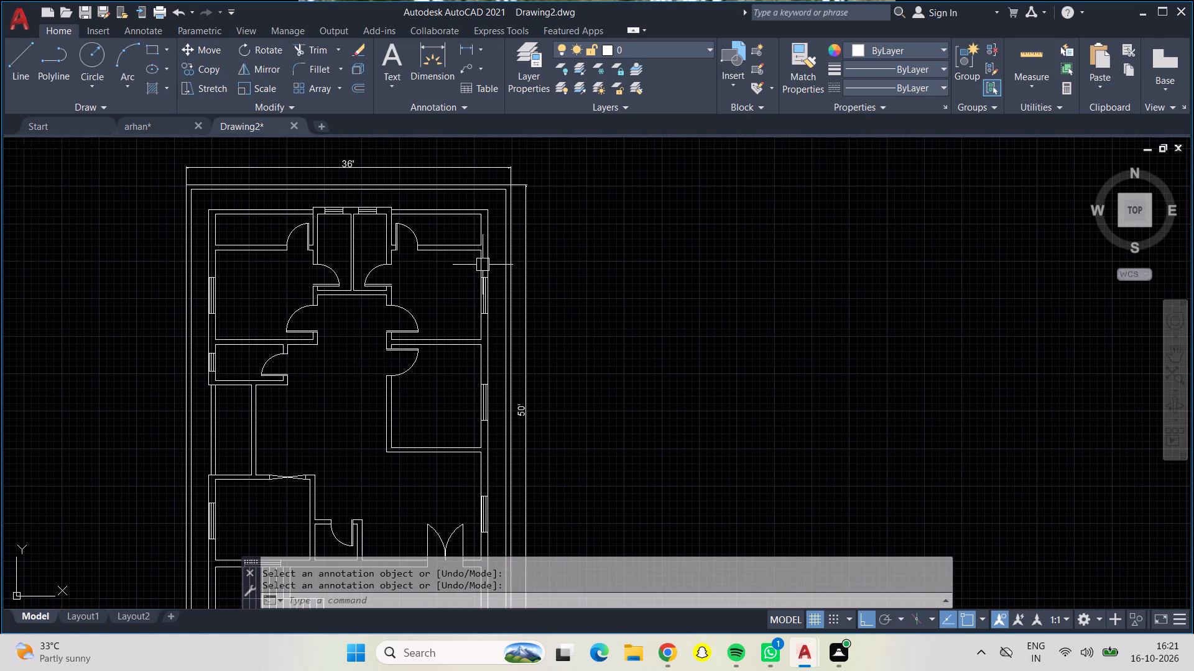
pyautogui.middleClick(488, 263)
pyautogui.moveTo(451, 281); pyautogui.dragTo(497, 296, button='middle')
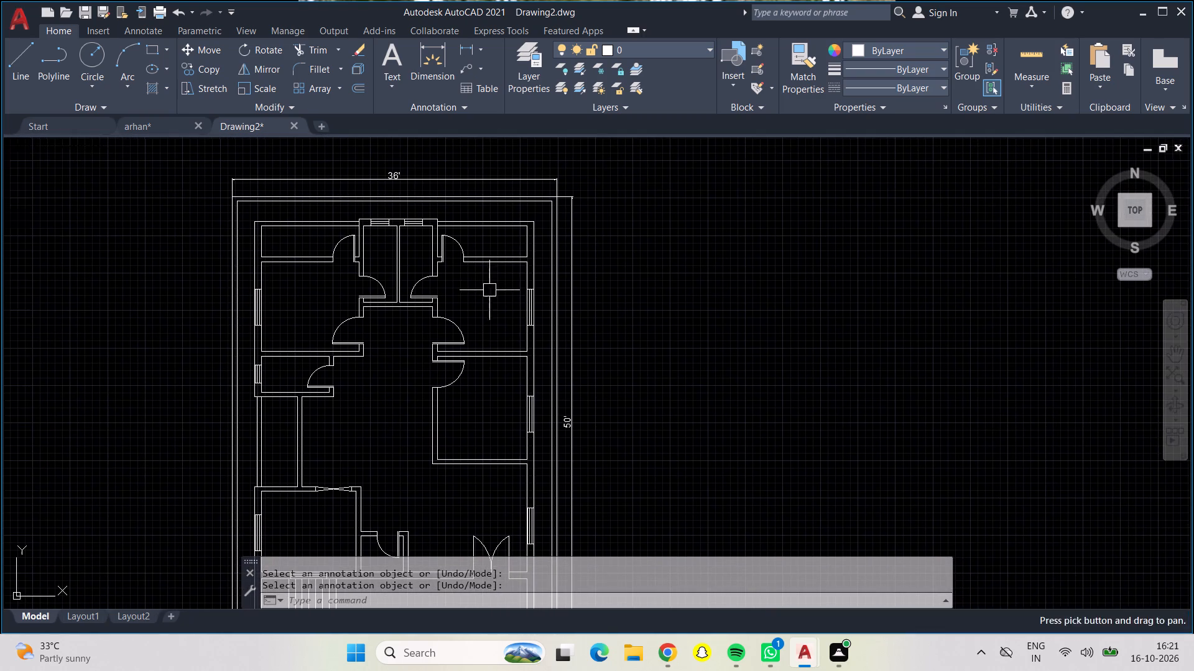
pyautogui.moveTo(471, 279); pyautogui.dragTo(502, 275, button='middle')
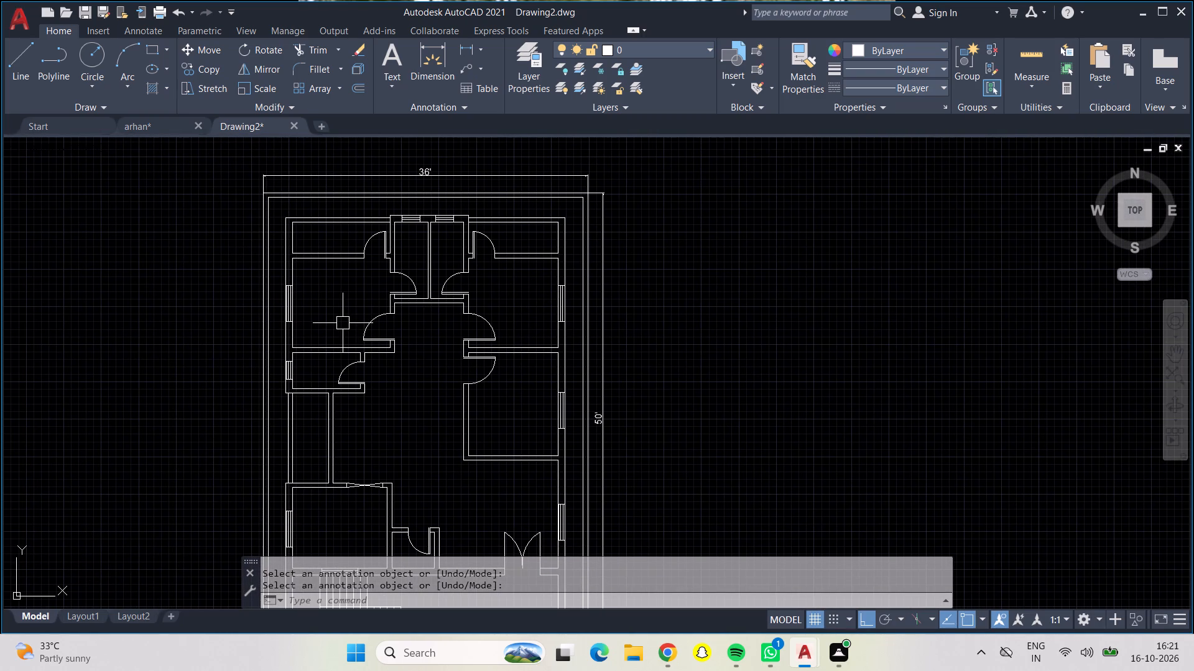
pyautogui.moveTo(343, 323); pyautogui.dragTo(366, 224, button='middle')
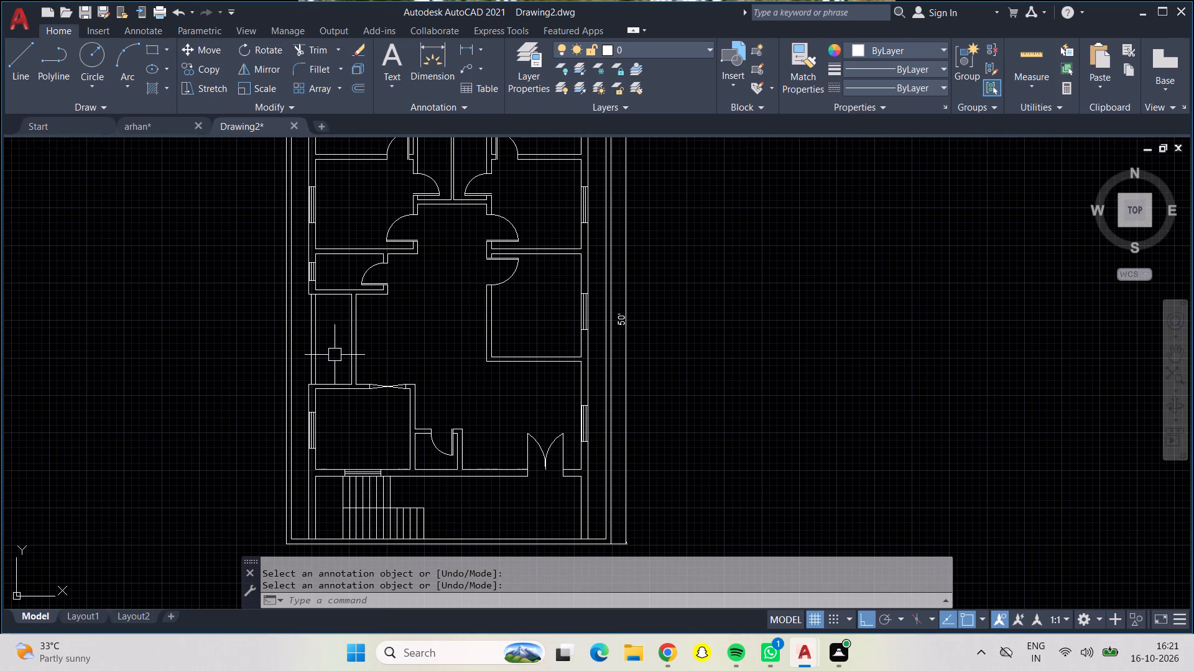
pyautogui.scroll(1, 434, 333)
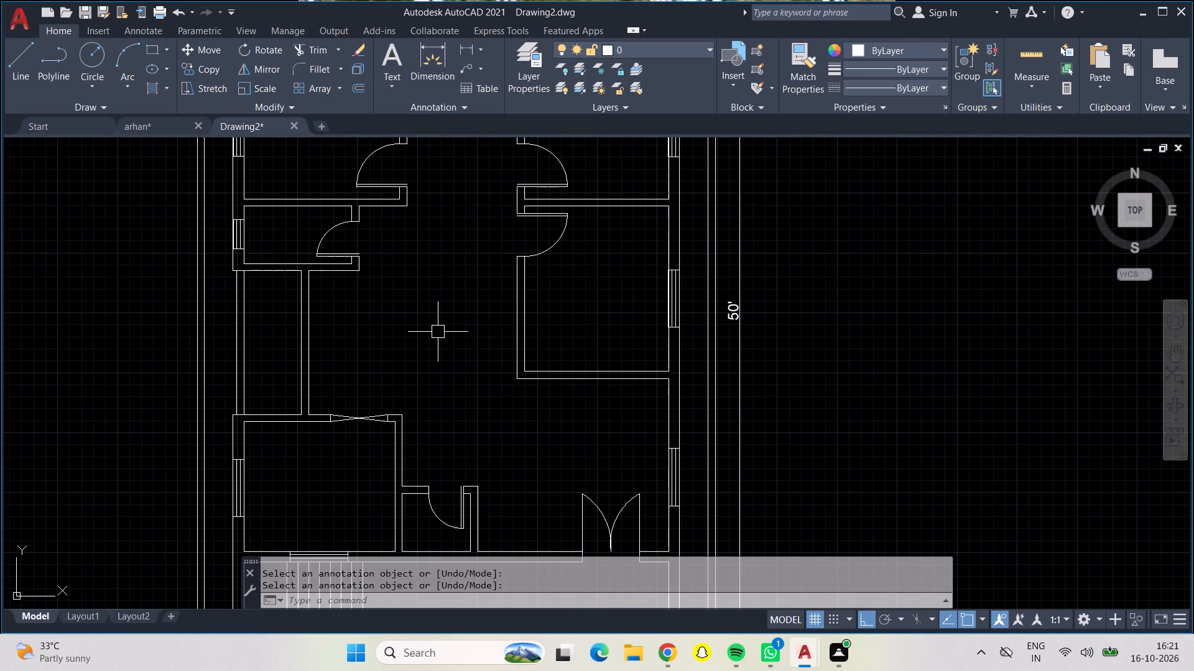
pyautogui.middleClick(437, 332)
# Check the clear widths and lengths of the central hall and adjoining rooms with Quick Measure.
pyautogui.click(1013, 53)
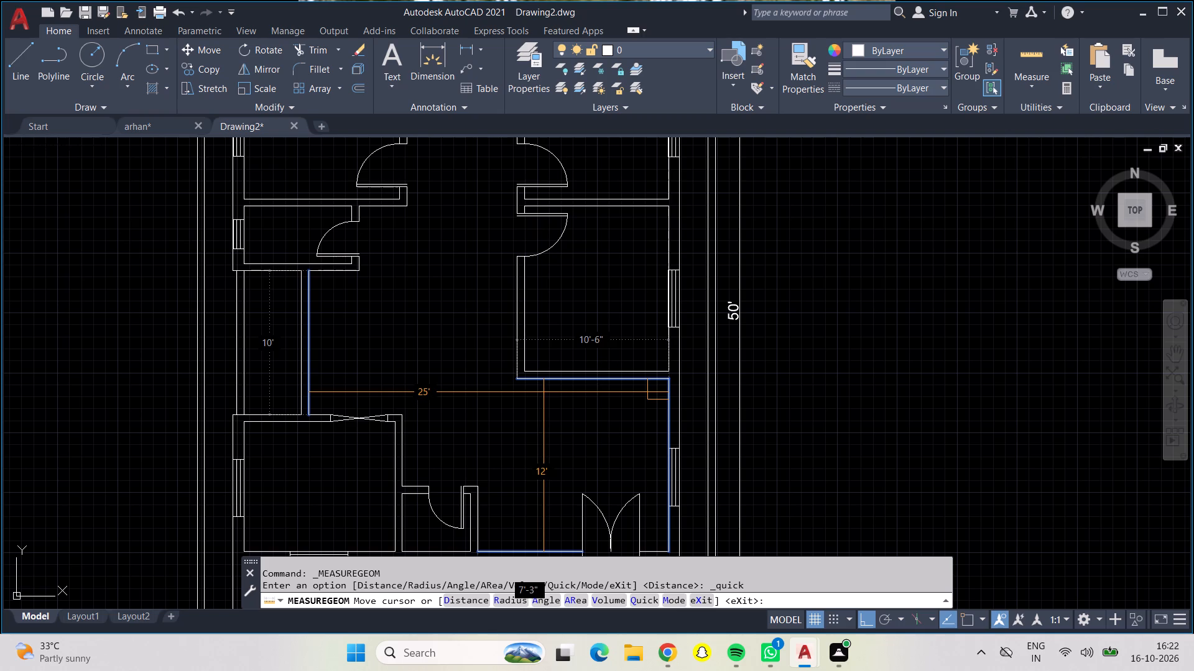
pyautogui.moveTo(544, 392); pyautogui.dragTo(539, 343, button='middle')
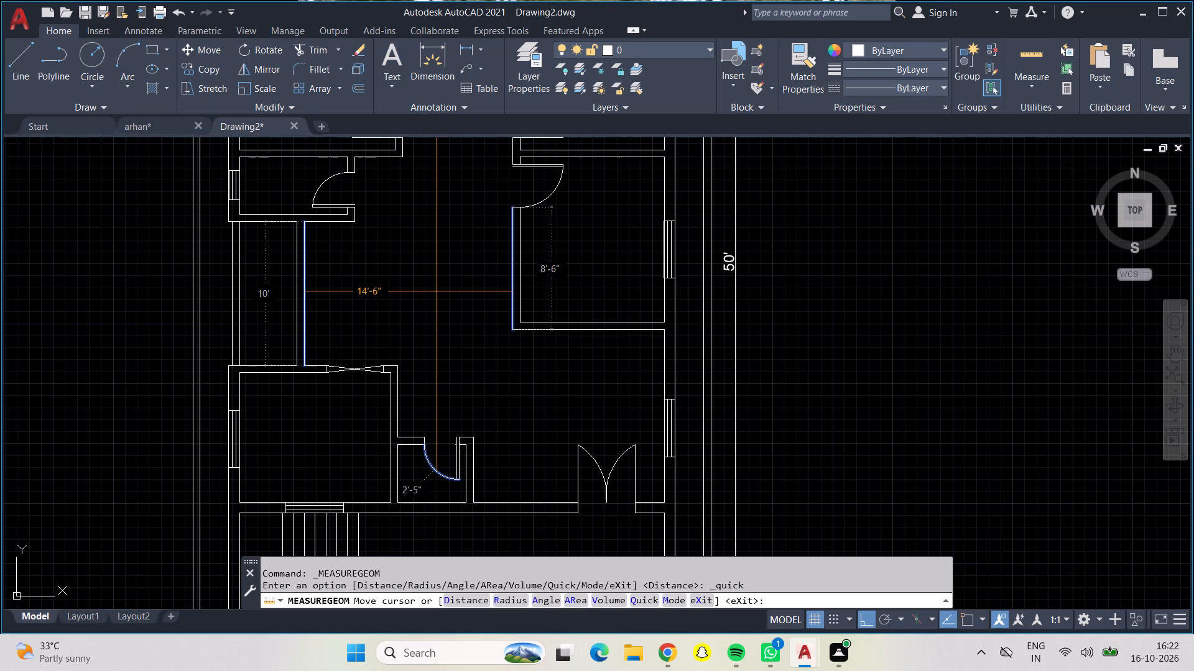
pyautogui.moveTo(483, 299); pyautogui.dragTo(496, 347, button='middle')
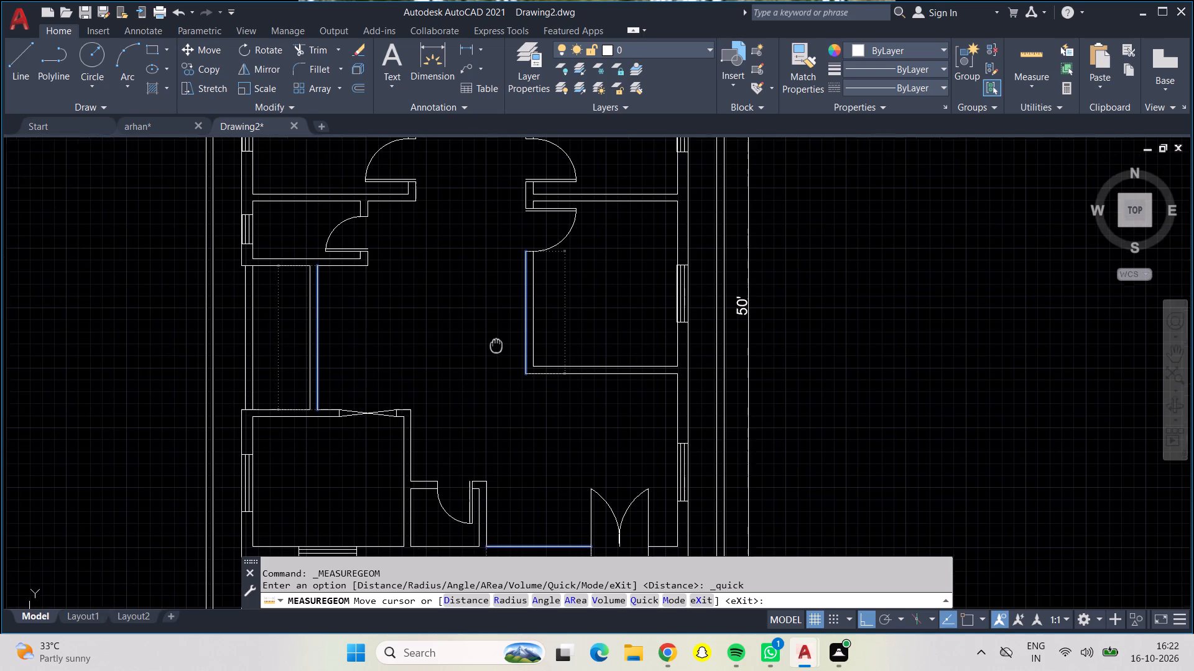
pyautogui.moveTo(496, 347); pyautogui.dragTo(496, 357, button='middle')
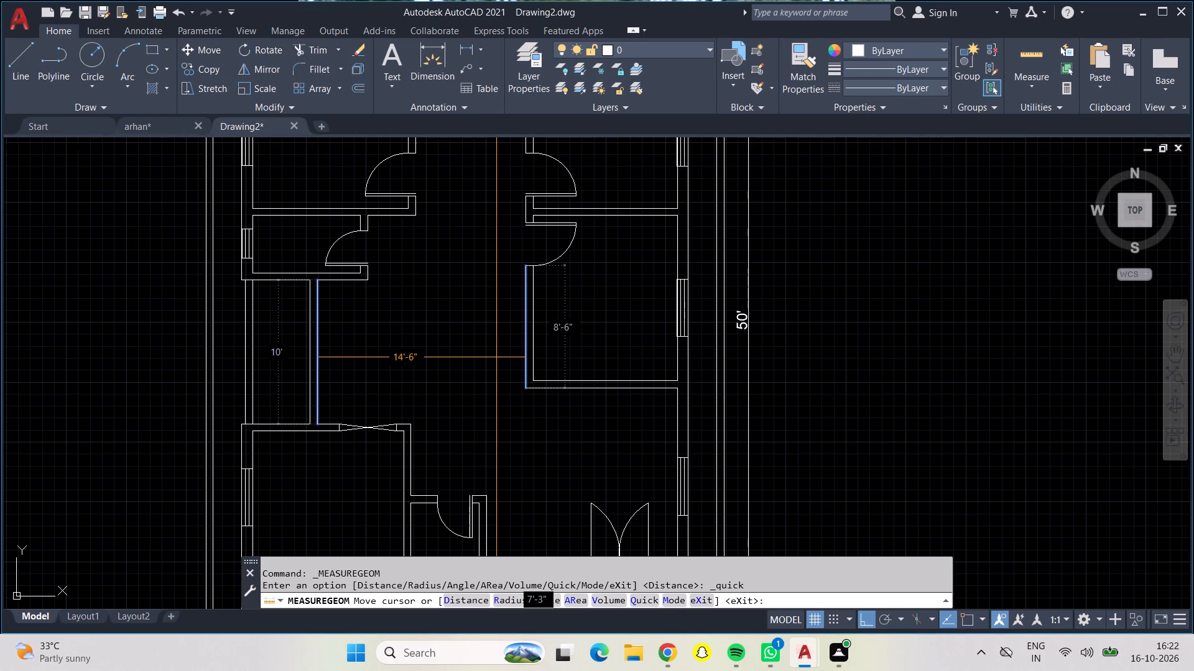
pyautogui.moveTo(497, 357); pyautogui.dragTo(502, 412, button='middle')
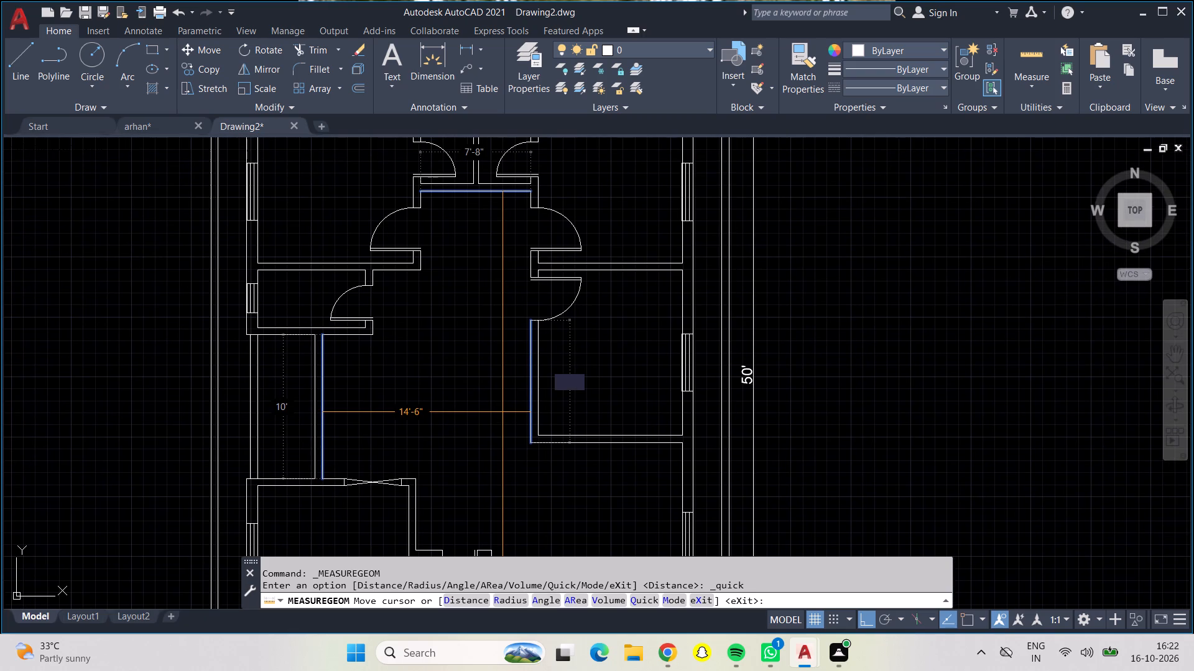
pyautogui.moveTo(502, 412); pyautogui.dragTo(515, 308, button='middle')
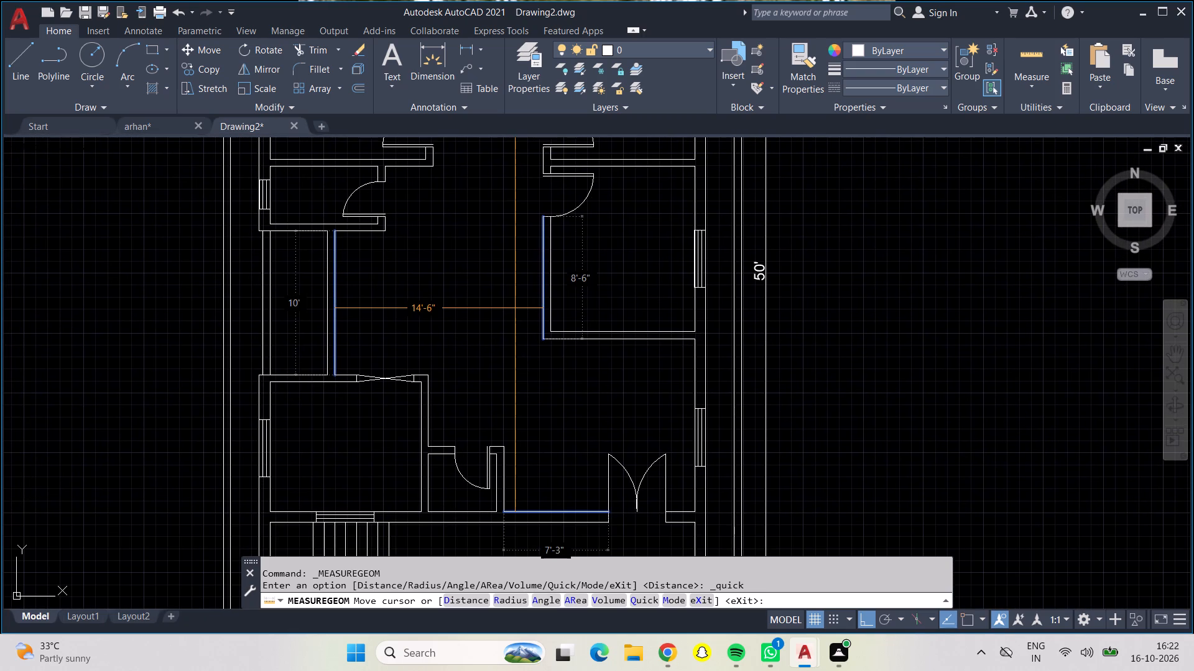
pyautogui.moveTo(519, 313); pyautogui.dragTo(521, 349, button='middle')
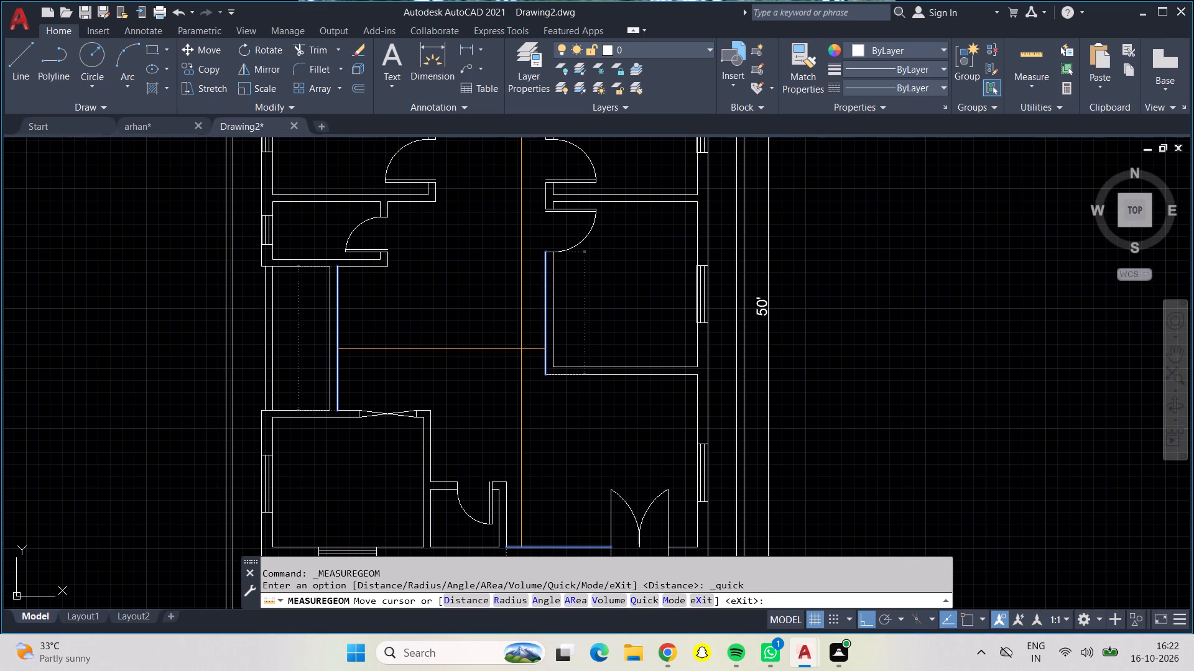
pyautogui.scroll(-1, 521, 349)
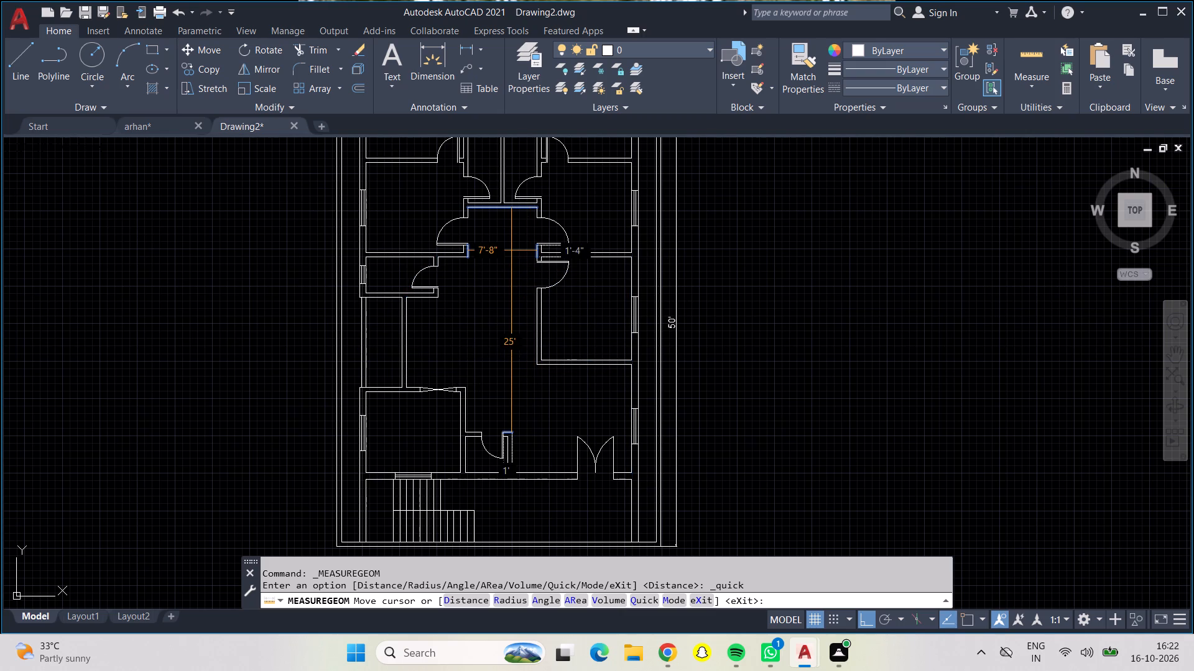
pyautogui.press('Return')
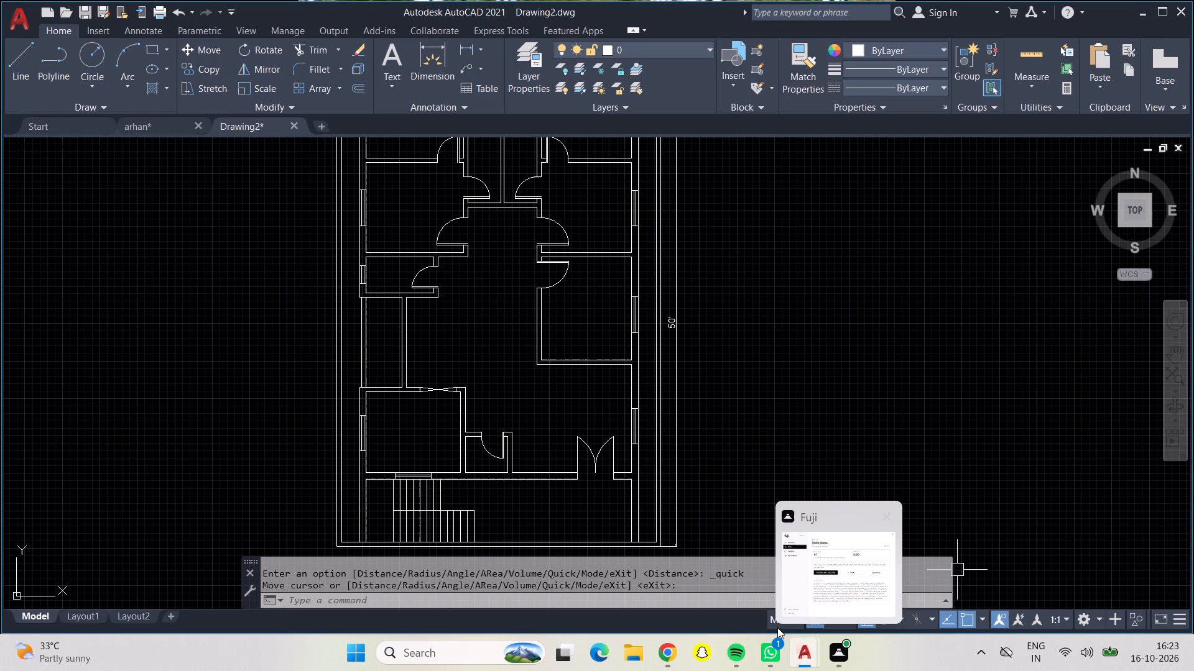
# Examine the overall floor plan, including the two adjoining bathrooms between the upper bedrooms.
pyautogui.scroll(-1, 555, 344)
pyautogui.moveTo(533, 334); pyautogui.dragTo(564, 378, button='middle')
pyautogui.scroll(1, 560, 377)
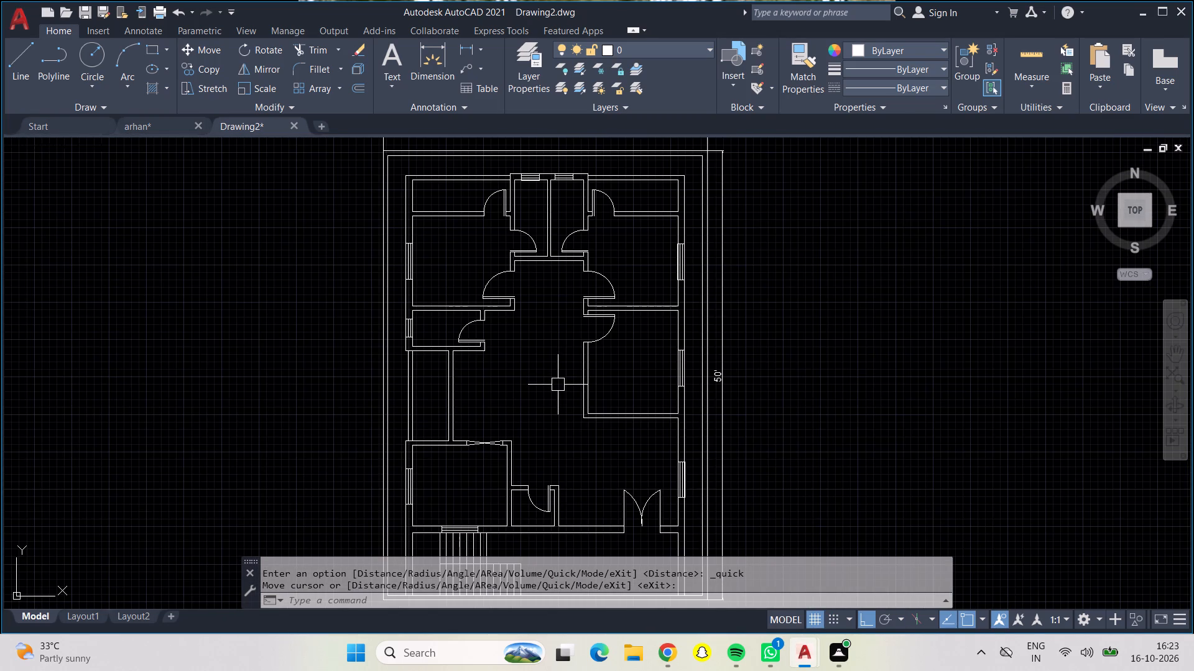
pyautogui.scroll(-1, 556, 386)
pyautogui.moveTo(556, 386); pyautogui.dragTo(533, 366, button='middle')
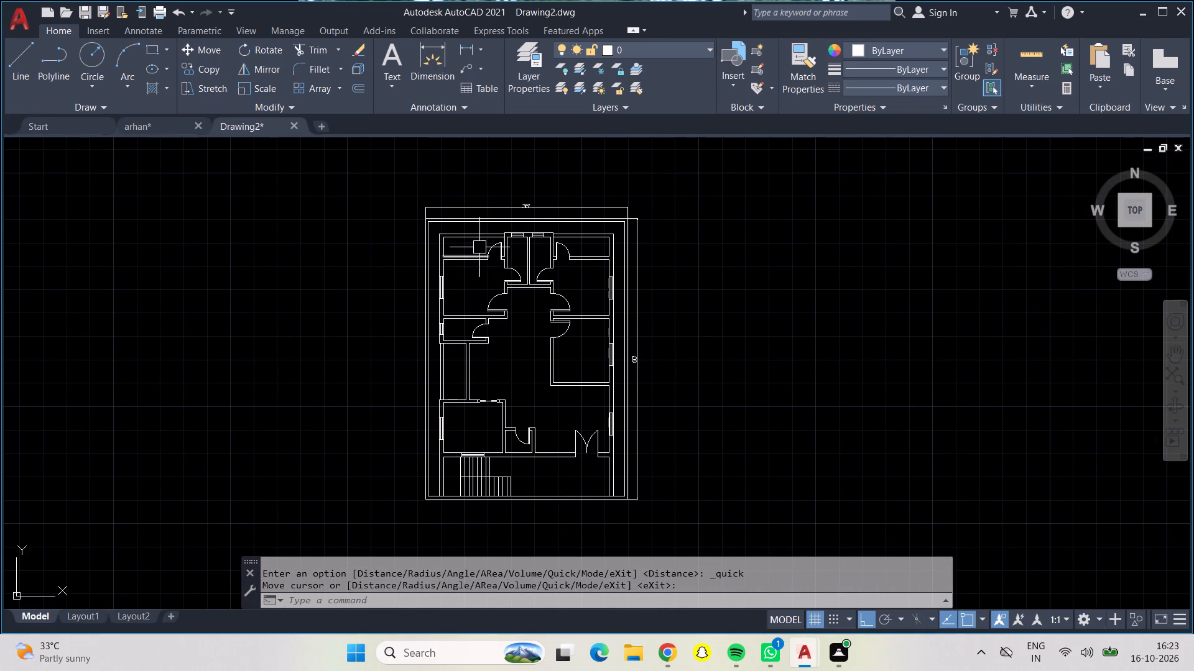
pyautogui.scroll(1, 483, 233)
pyautogui.scroll(4, 494, 294)
pyautogui.scroll(-1, 495, 283)
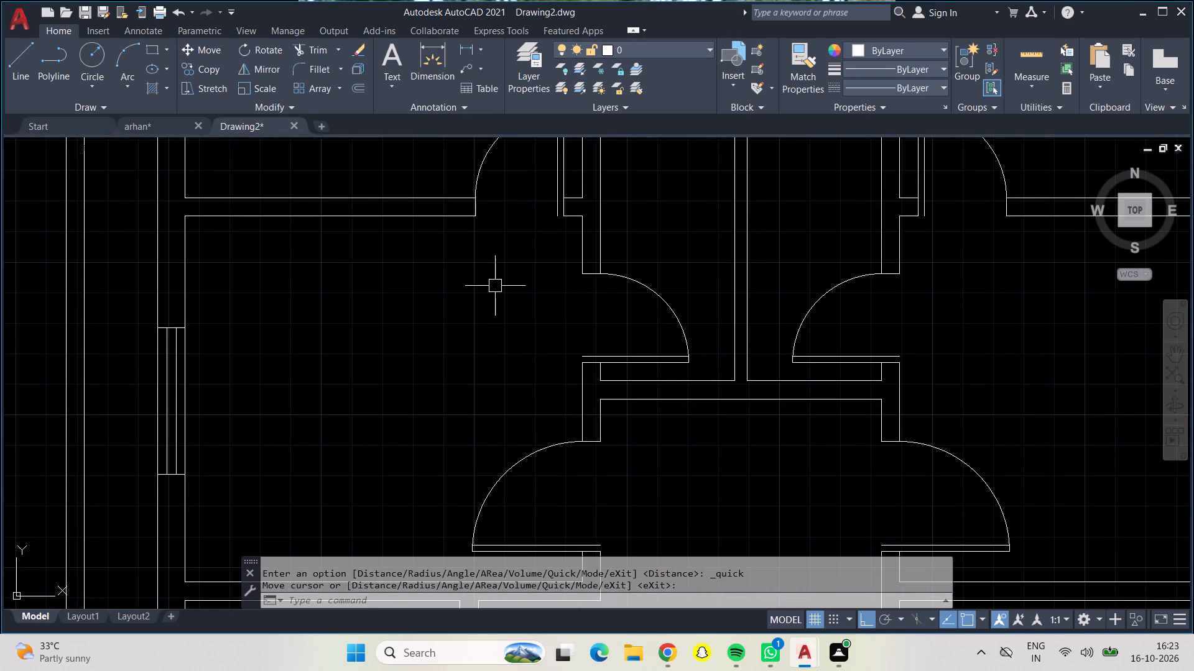
pyautogui.scroll(-1, 495, 283)
pyautogui.moveTo(497, 283); pyautogui.dragTo(417, 339, button='middle')
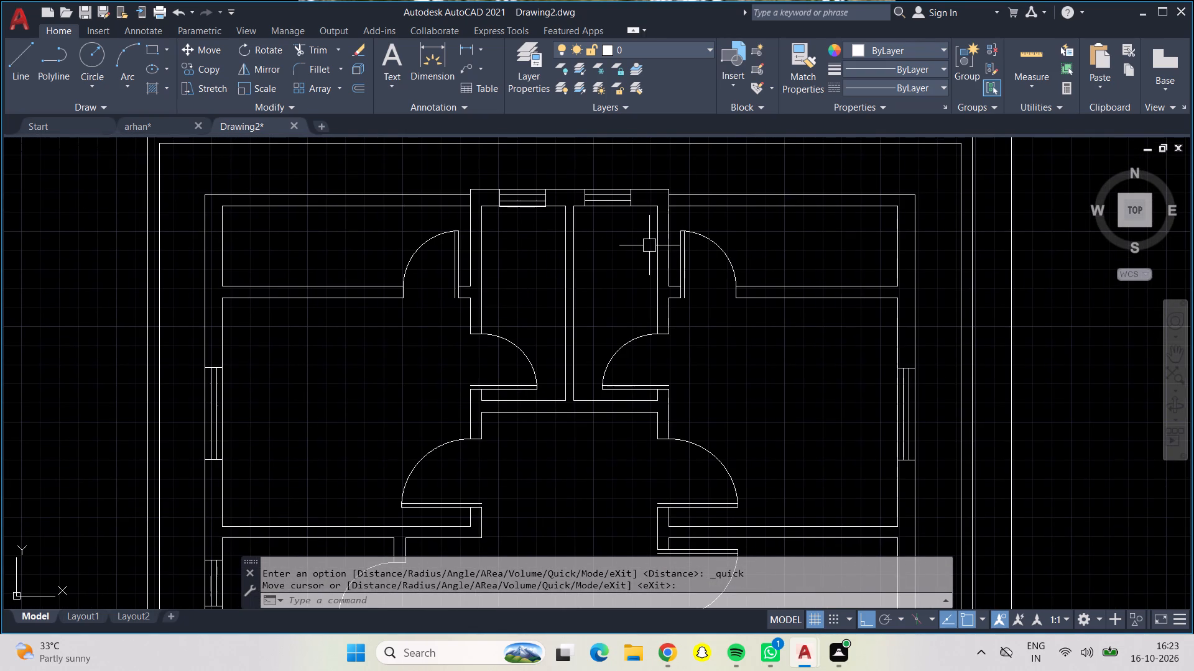
# Insert the Toilet - Imperial block from the architectural tool palette into the empty space outside the plan's right boundary.
pyautogui.hotkey('ctrl', '3')
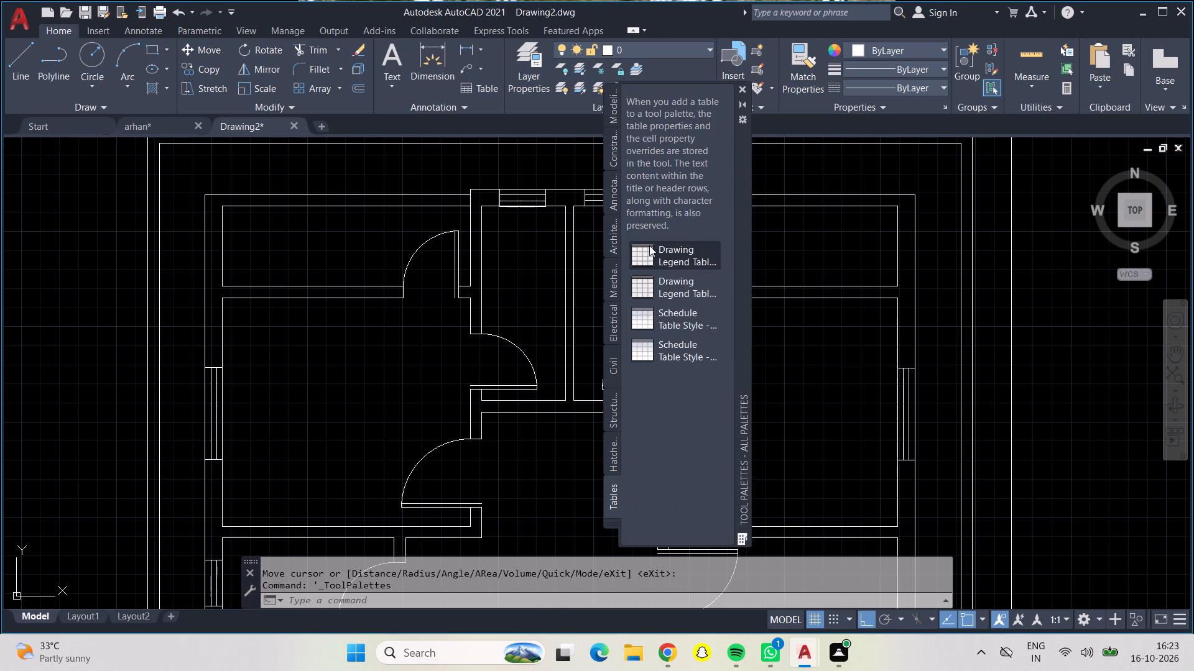
pyautogui.click(620, 202)
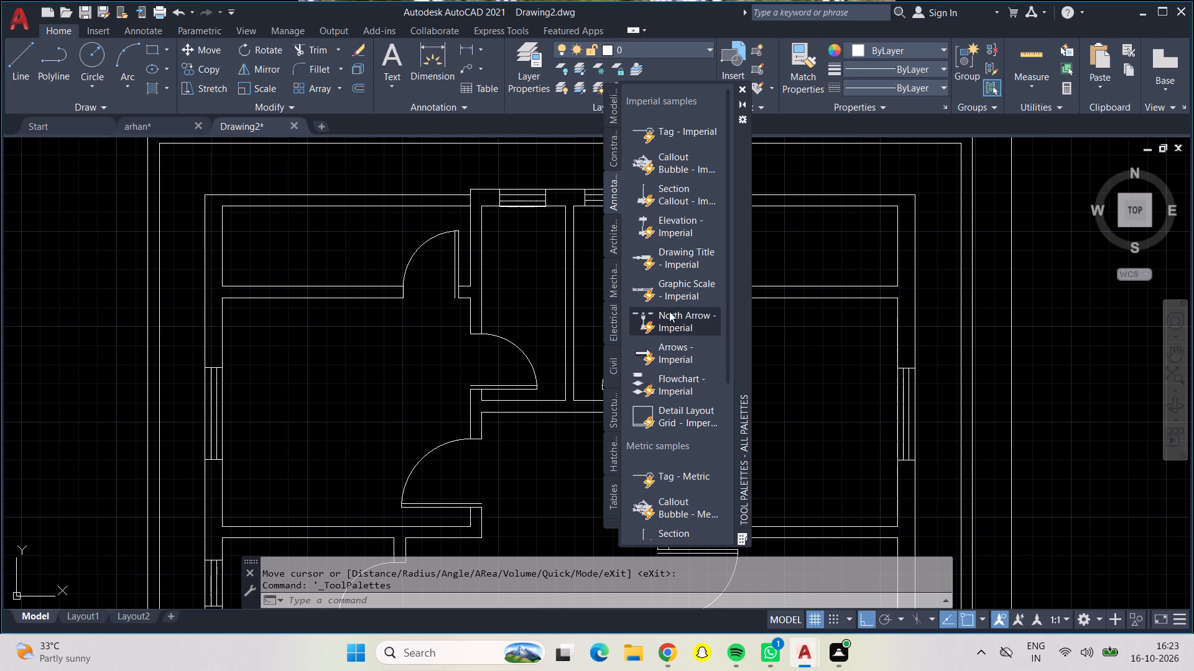
pyautogui.scroll(-4, 661, 315)
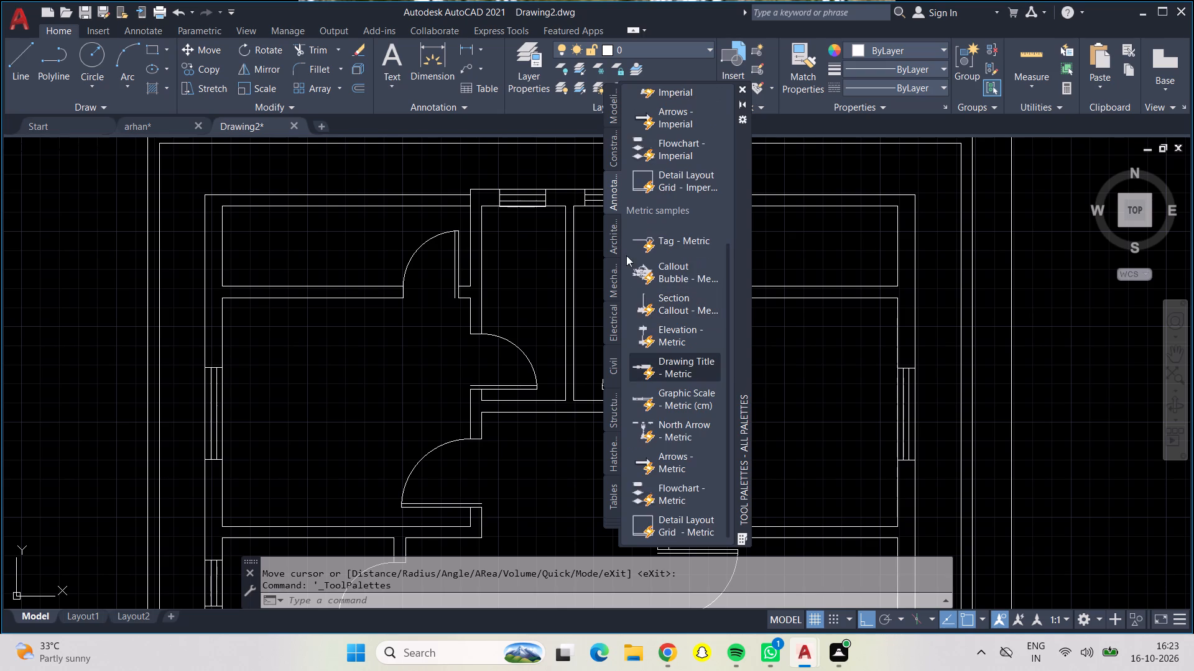
pyautogui.click(609, 231)
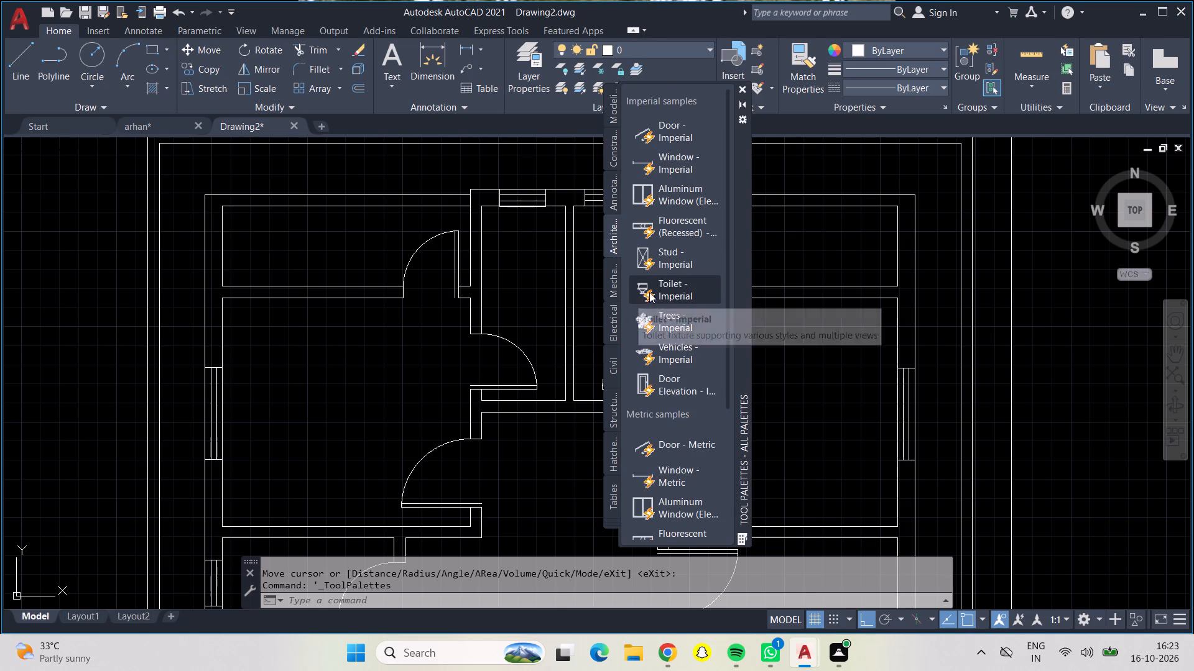
pyautogui.moveTo(638, 283); pyautogui.dragTo(1058, 350)
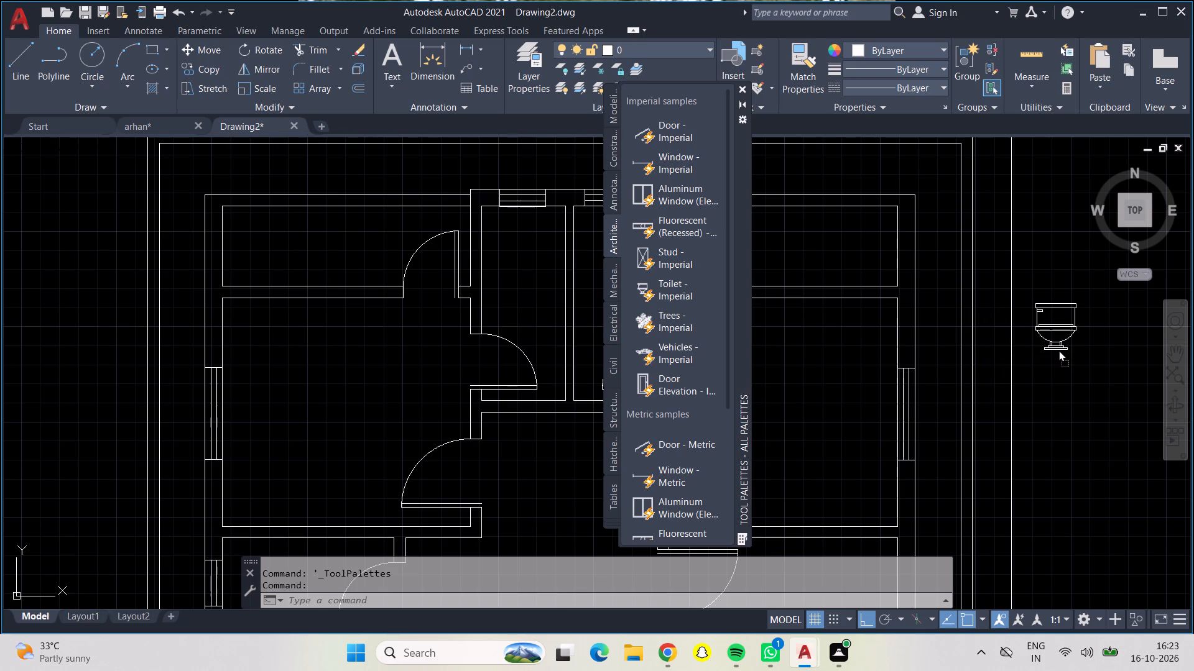
pyautogui.moveTo(1058, 350); pyautogui.dragTo(1060, 350)
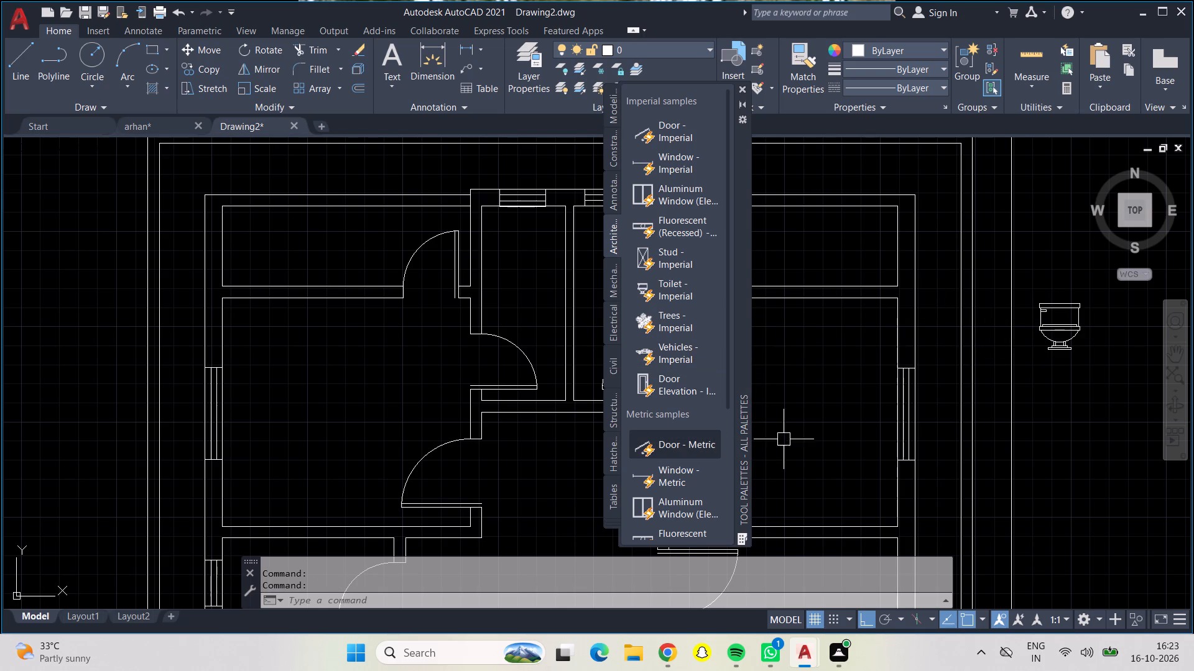
# Switch the inserted toilet block from its elevation to its plan view, deselect it and close the tool palettes.
pyautogui.click(1050, 337)
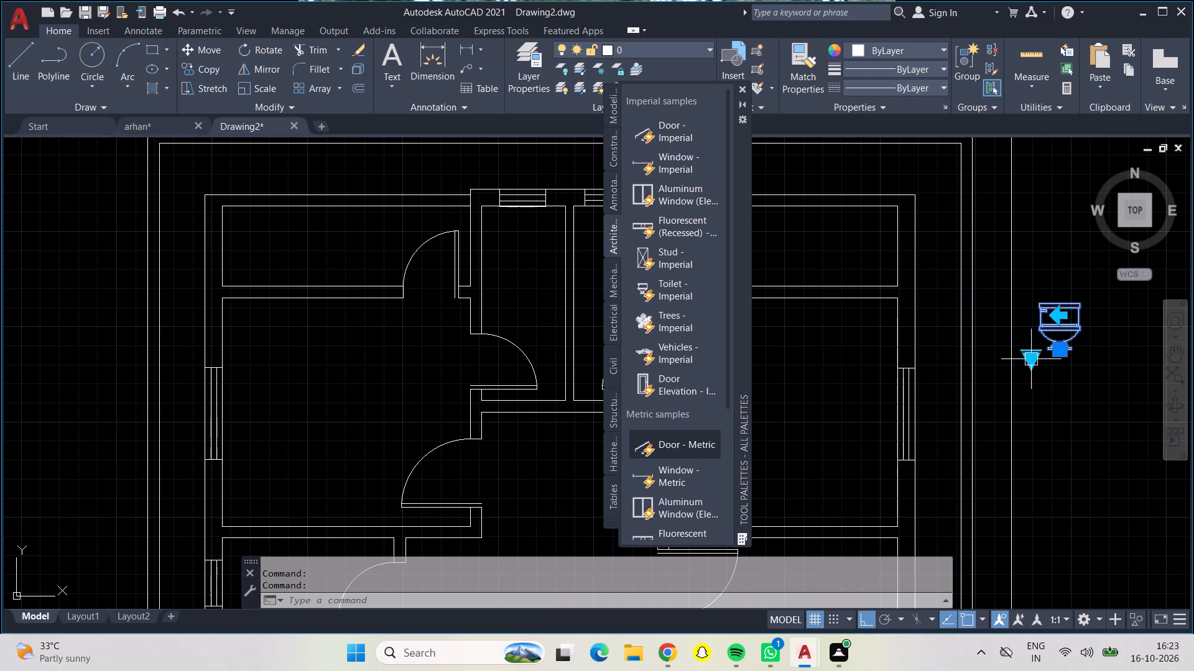
pyautogui.click(1035, 357)
pyautogui.click(1050, 385)
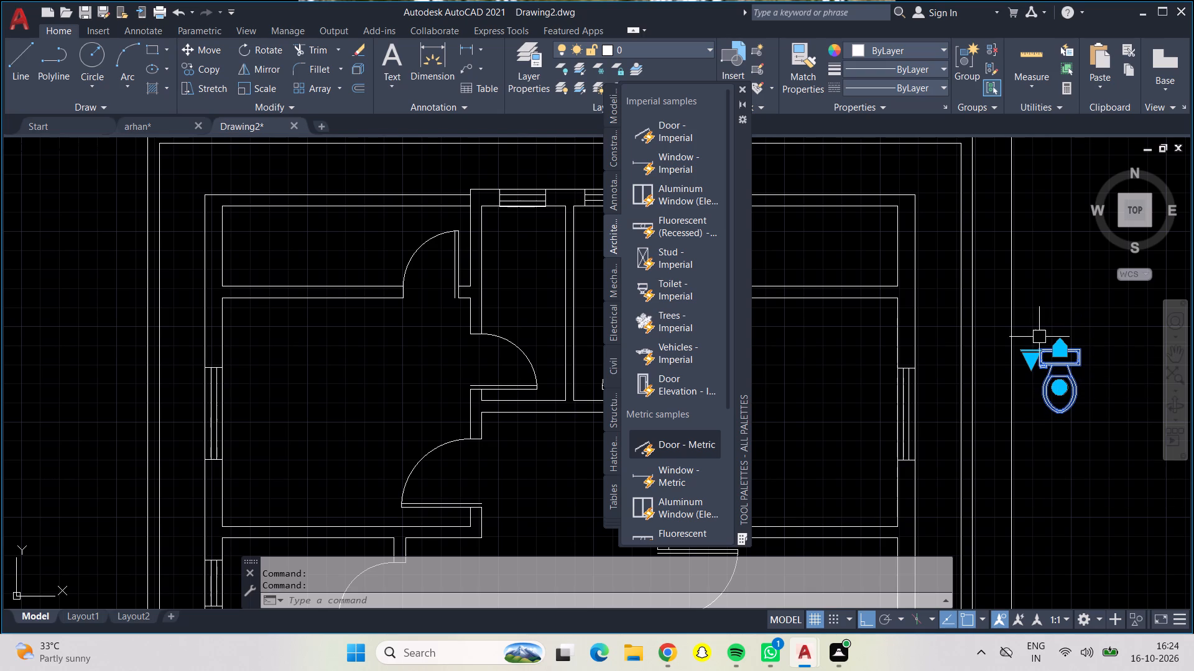
pyautogui.click(1037, 322)
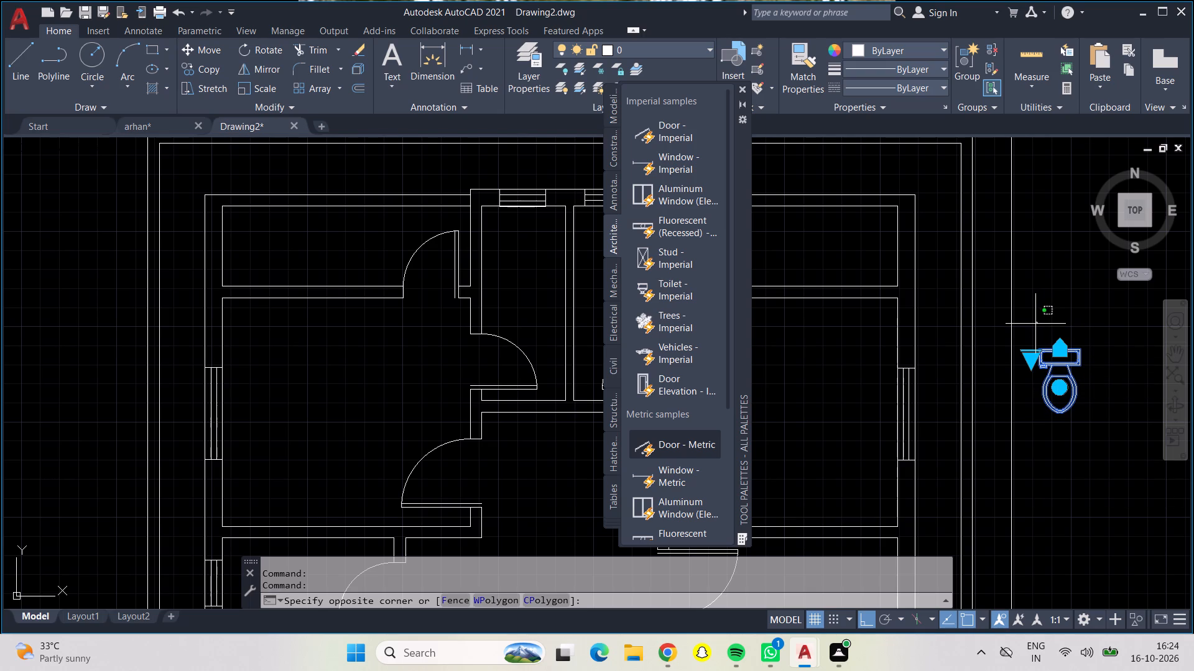
pyautogui.press('Return')
pyautogui.press('Return')
pyautogui.press('Return')
pyautogui.press('Return')
pyautogui.press('Return')
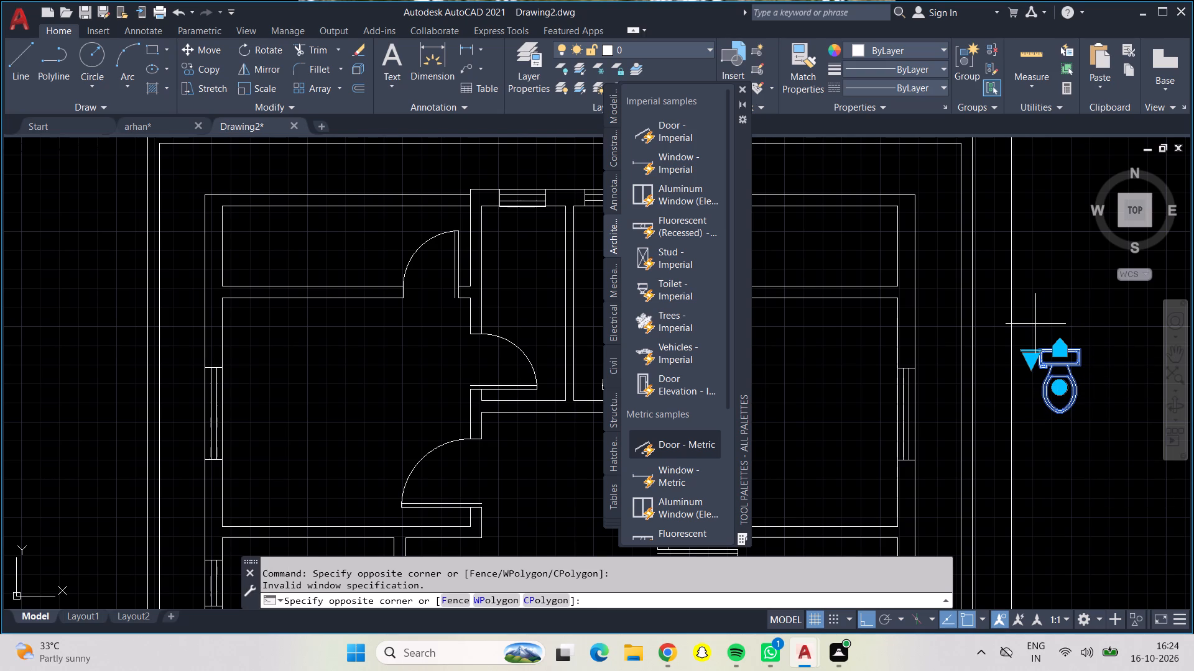
pyautogui.press('Escape')
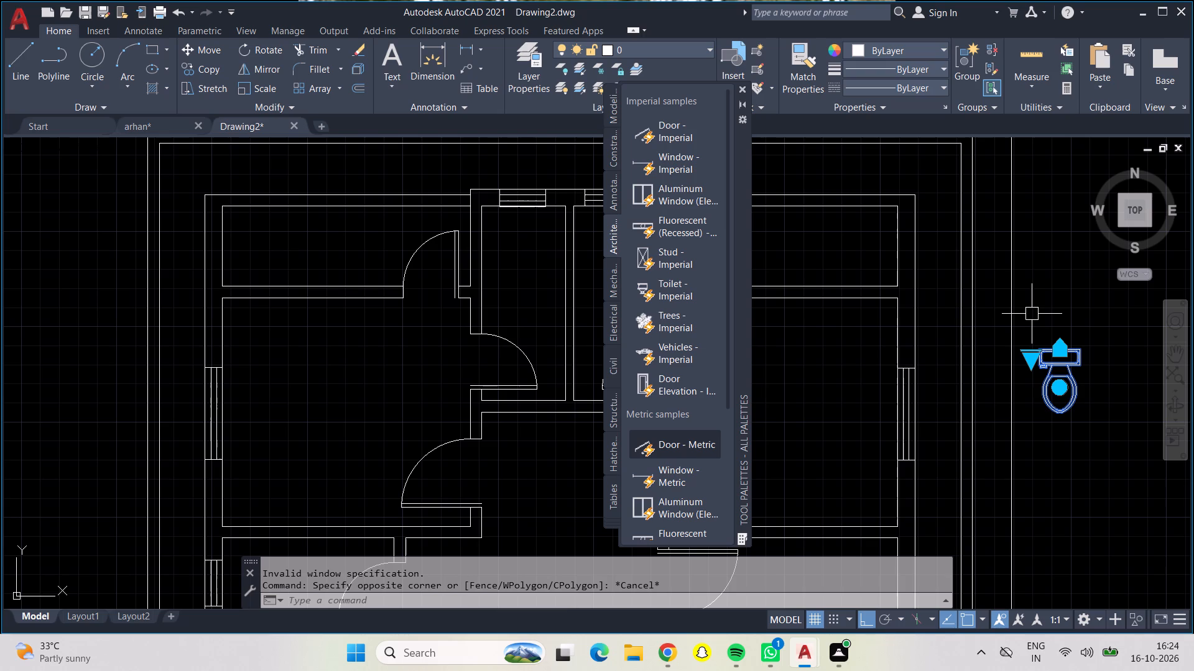
pyautogui.press('Escape')
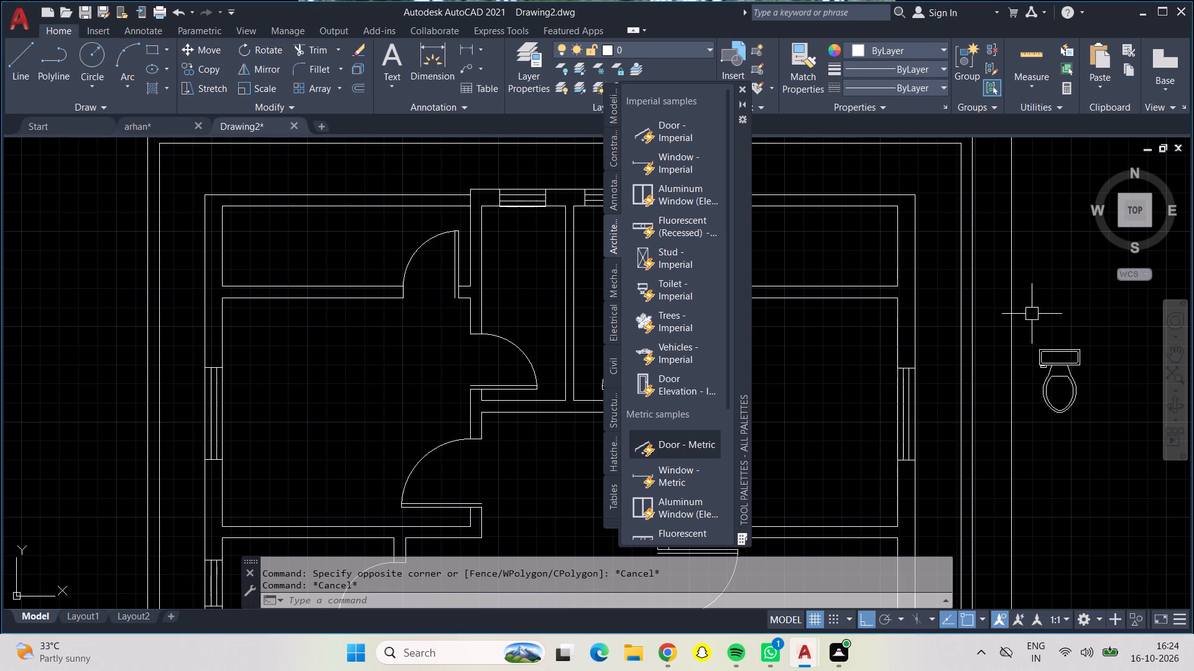
pyautogui.click(741, 83)
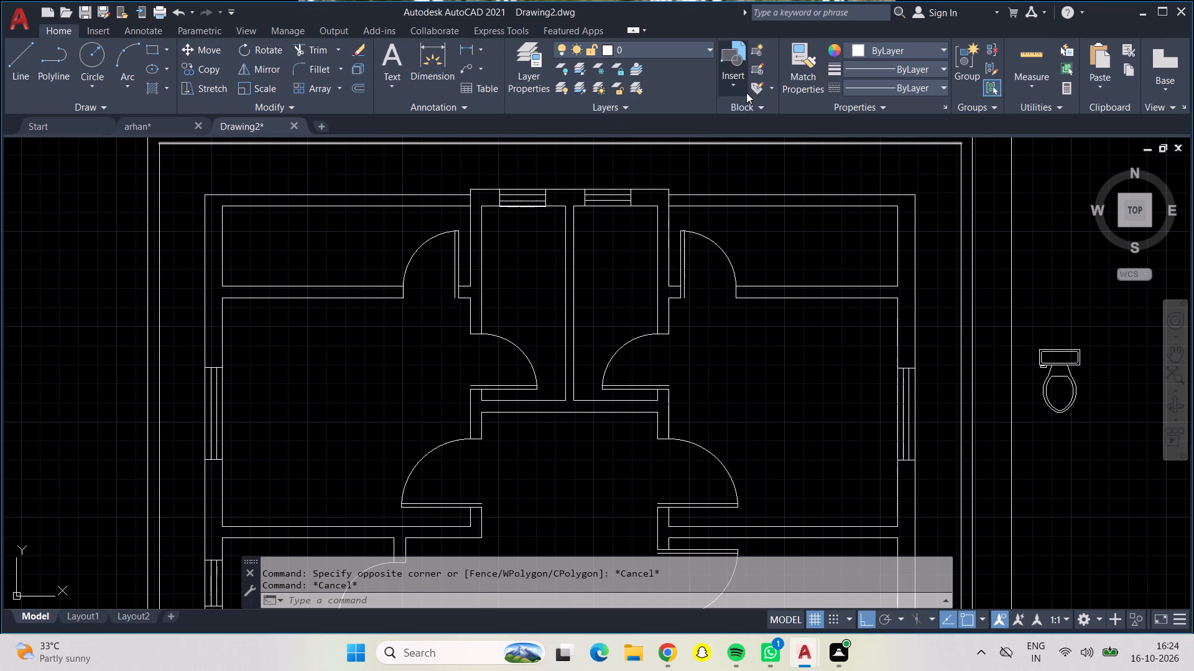
# Copy the toilet, with ortho off, into the two adjoining upper bathrooms, its tank against the top wall beneath each window.
pyautogui.click(1052, 353)
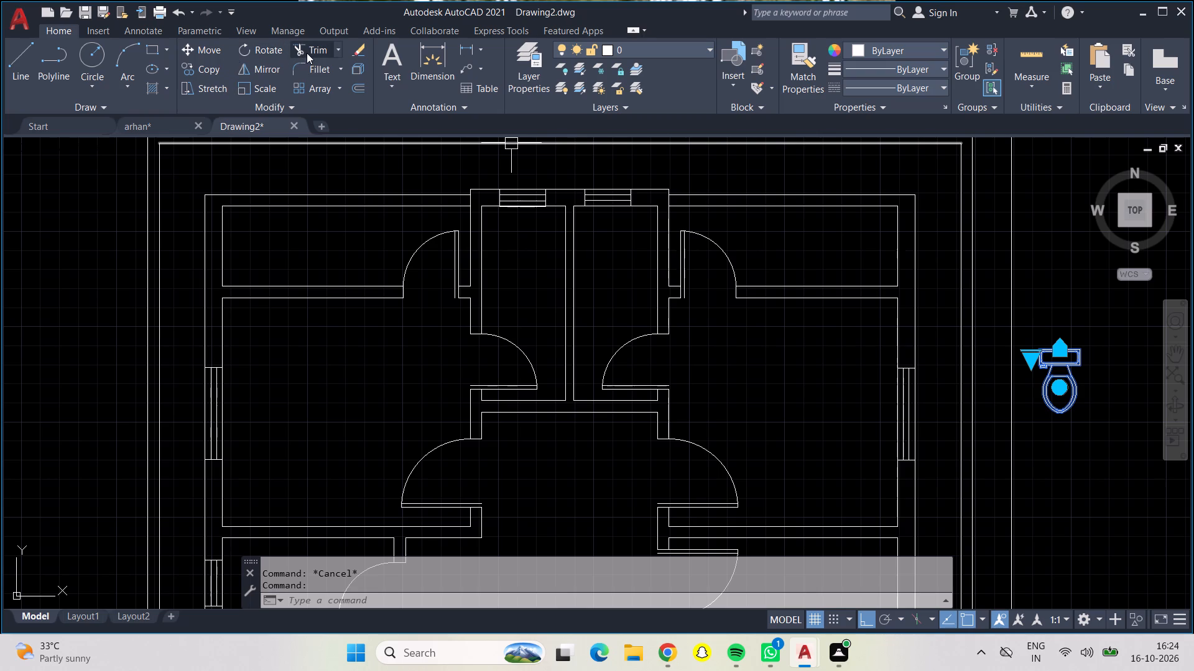
pyautogui.click(215, 66)
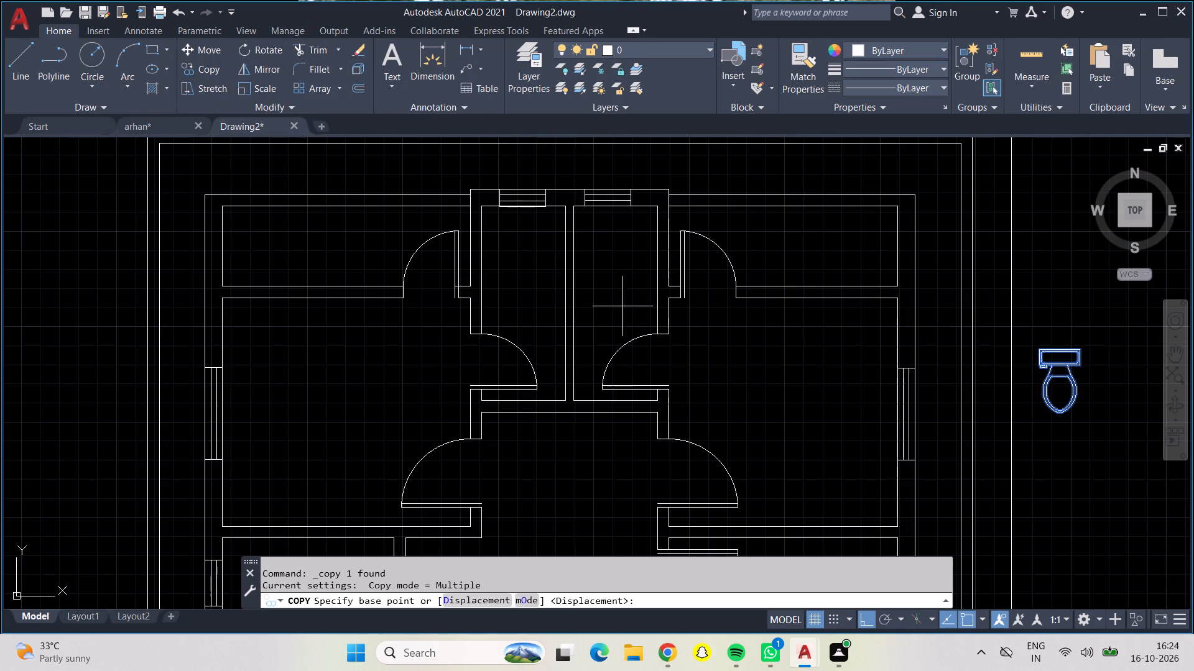
pyautogui.click(1050, 378)
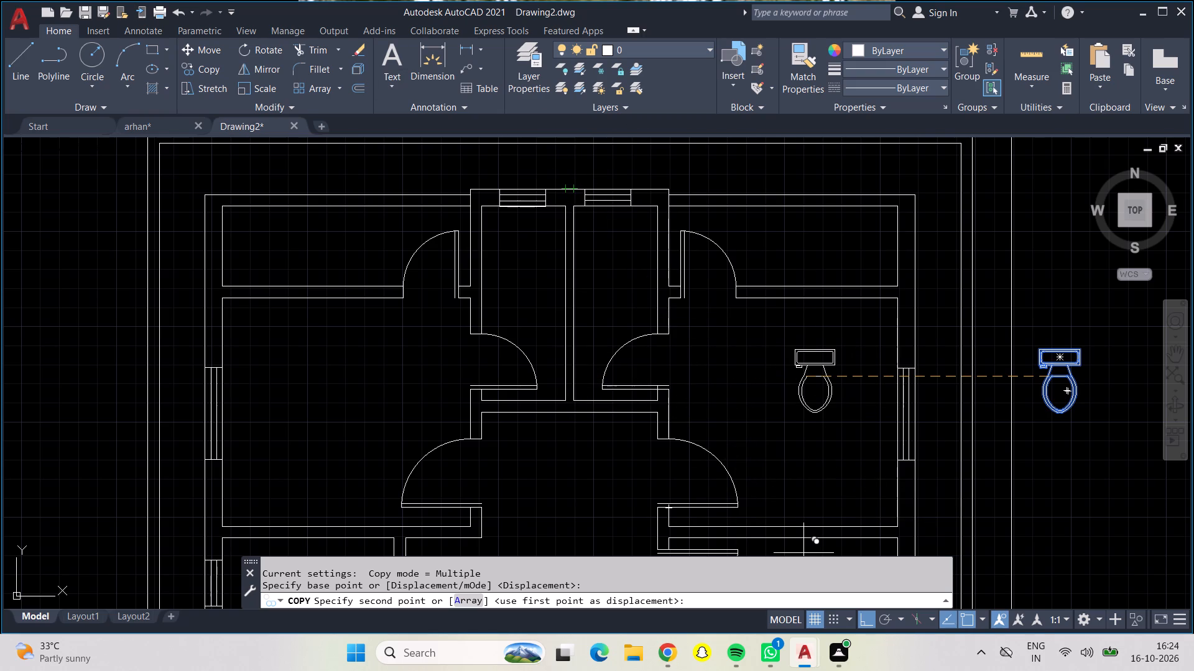
pyautogui.click(868, 613)
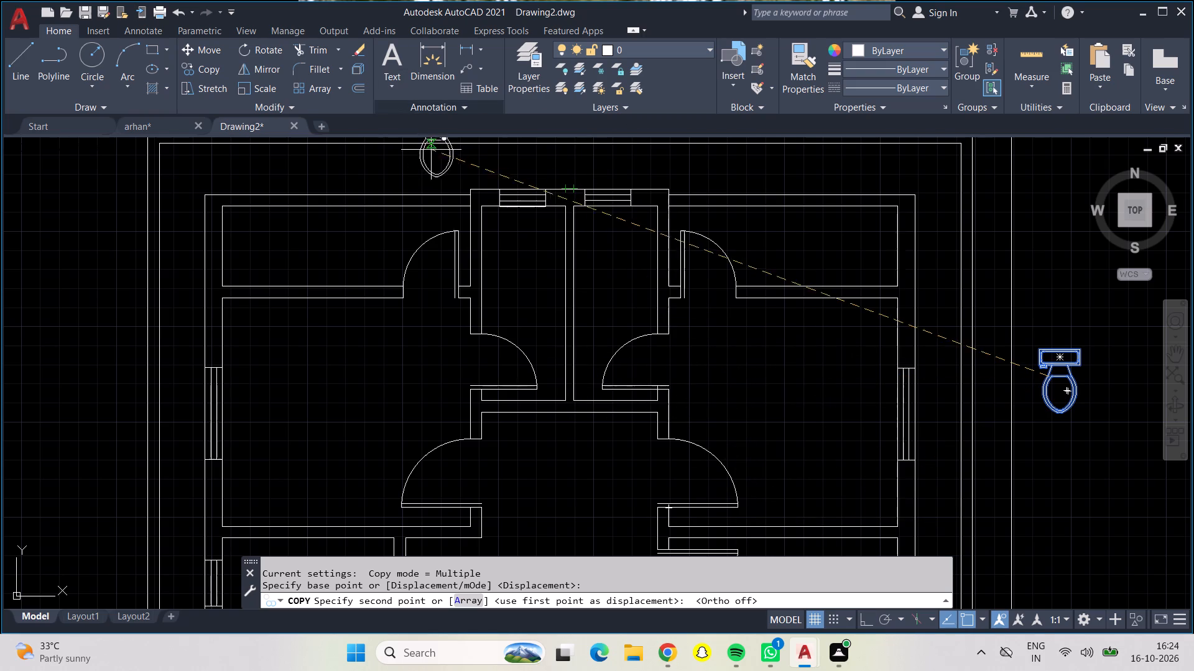
pyautogui.scroll(3, 505, 188)
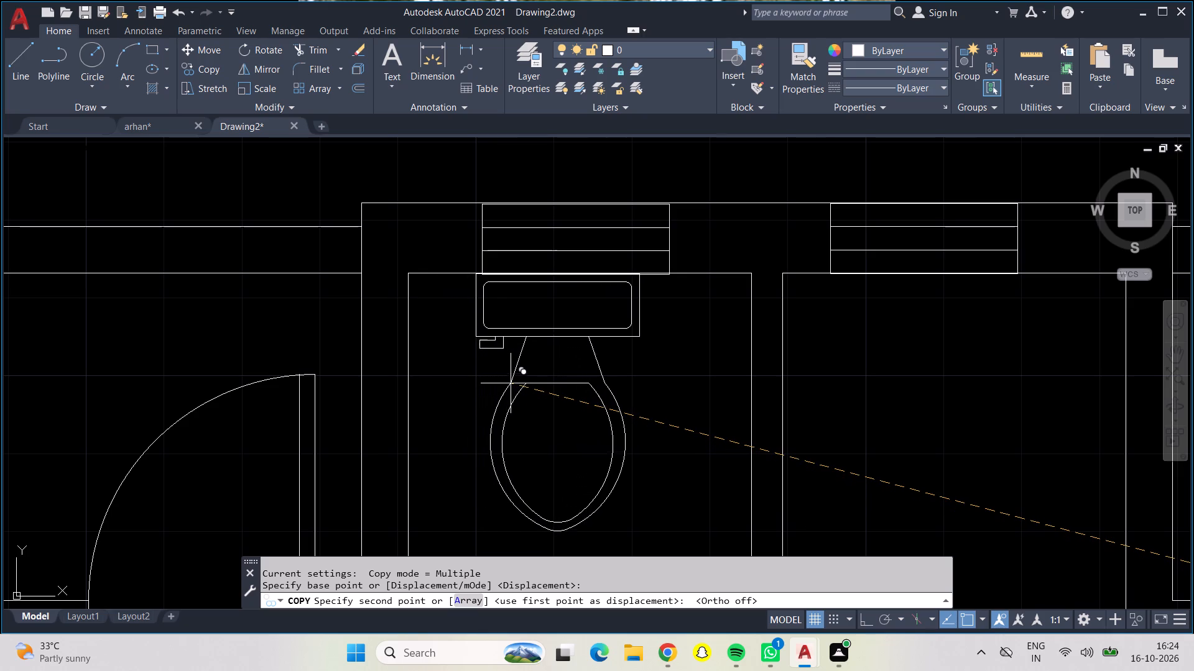
pyautogui.click(511, 383)
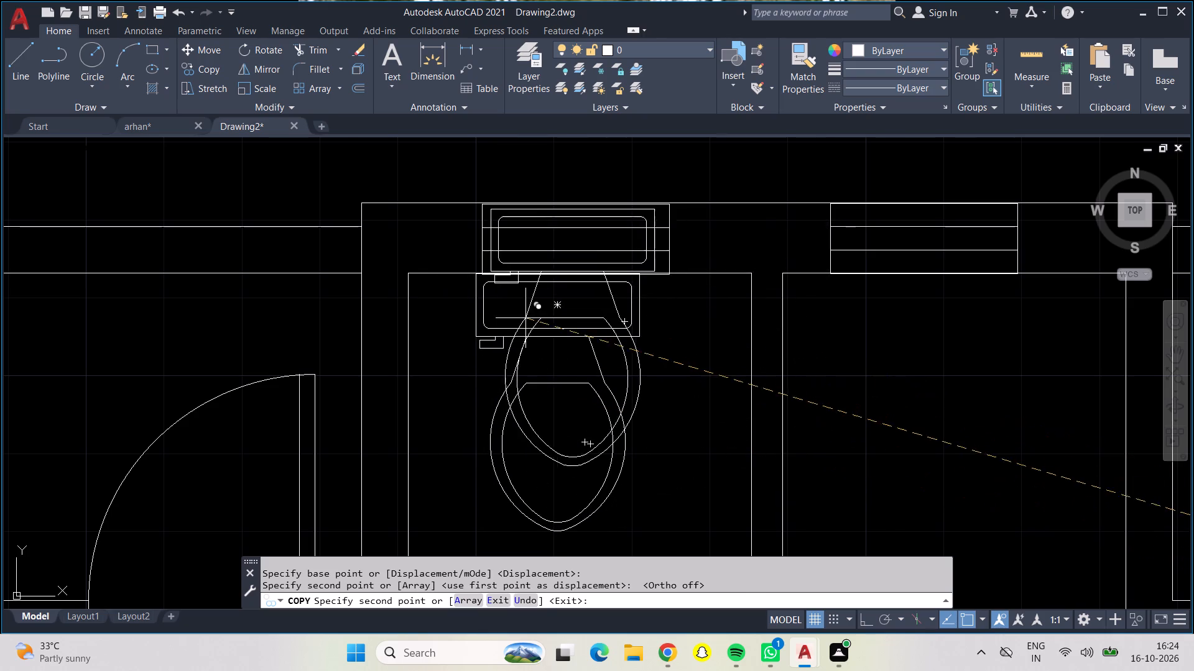
pyautogui.scroll(-1, 522, 317)
pyautogui.moveTo(527, 321); pyautogui.dragTo(212, 311, button='middle')
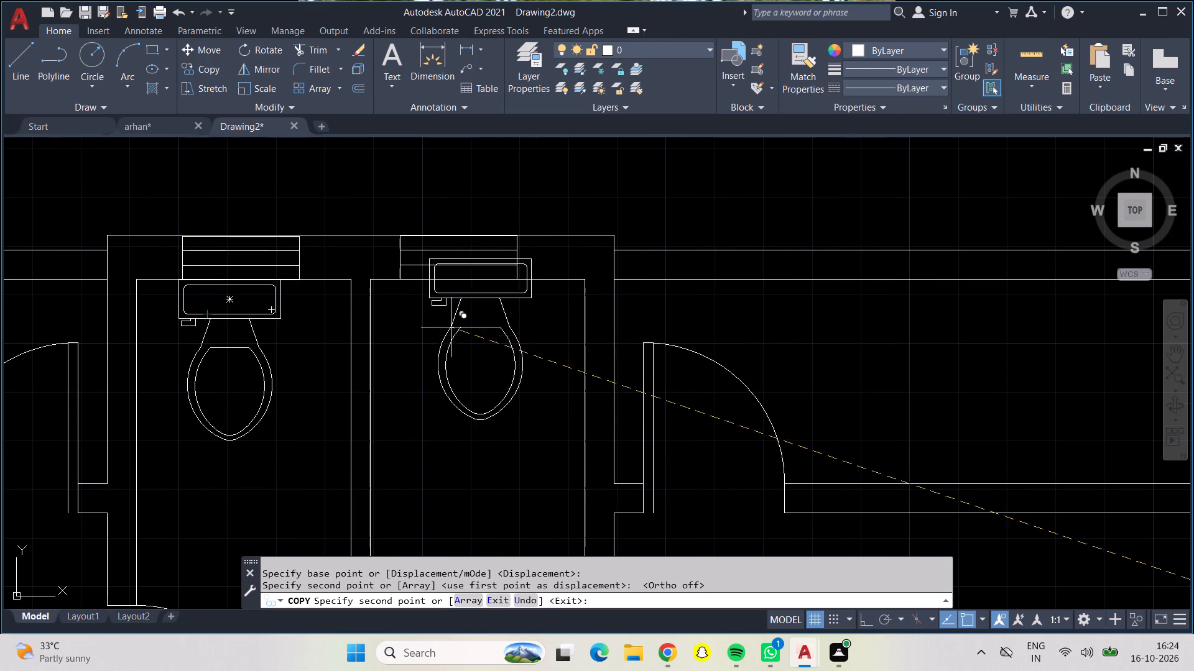
pyautogui.scroll(2, 410, 349)
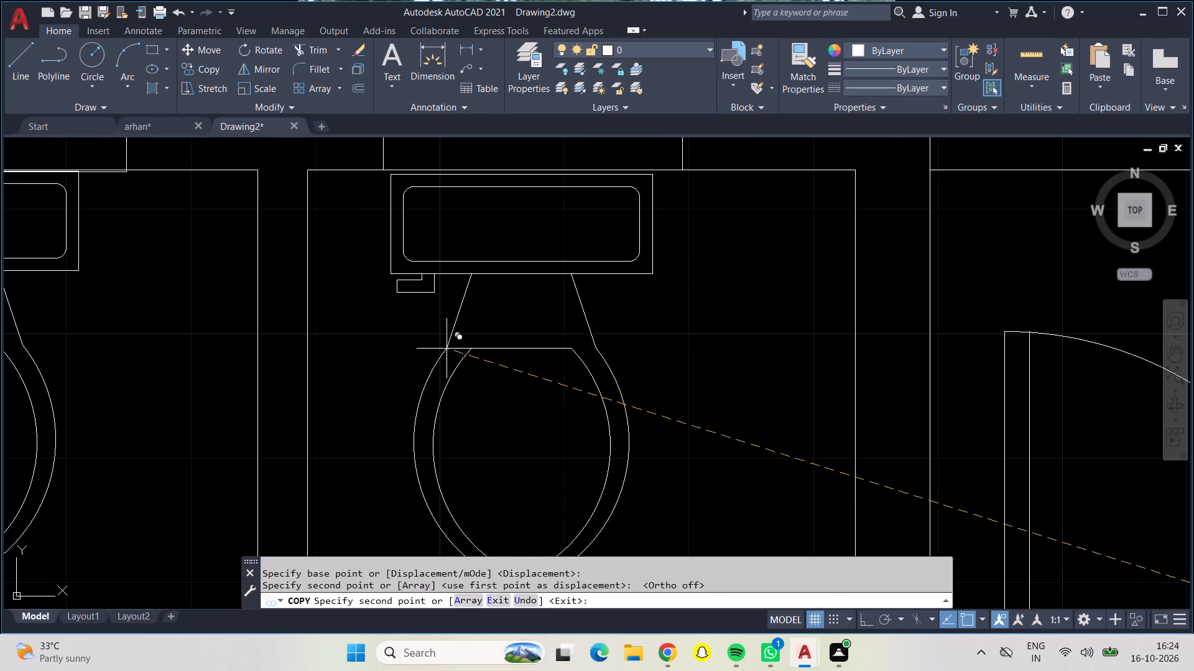
pyautogui.click(448, 345)
# Place another toilet copy in the small bathroom on the plan's left side, near its window with the tank at the upper wall.
pyautogui.scroll(-3, 448, 345)
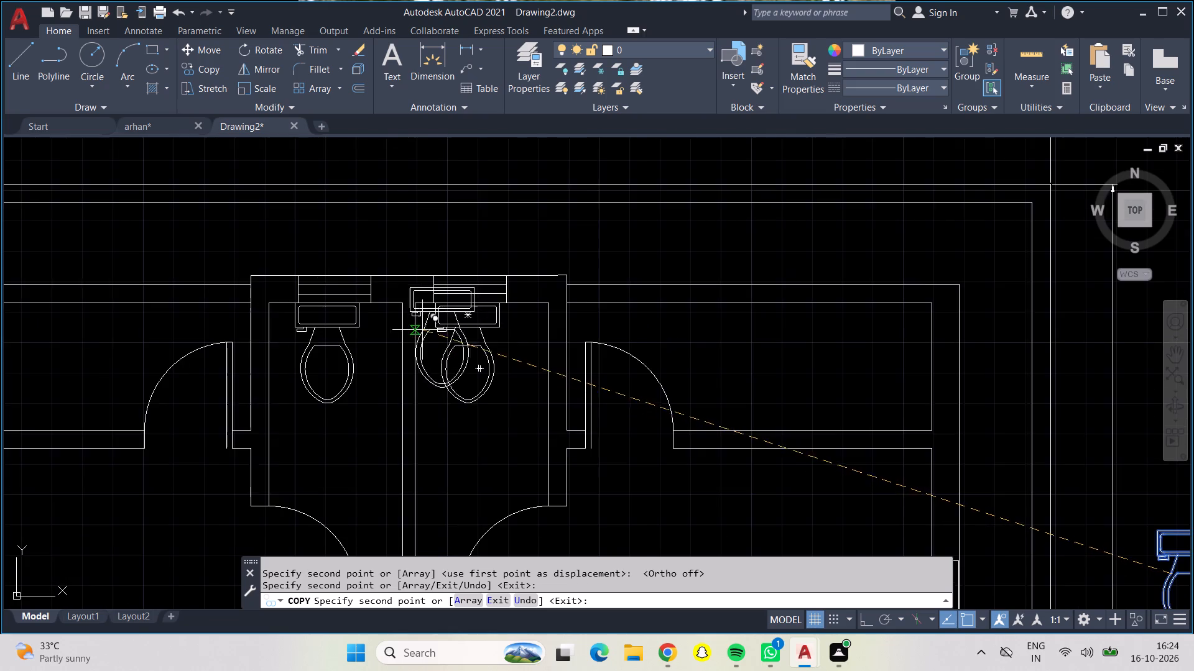
pyautogui.scroll(-2, 417, 329)
pyautogui.moveTo(400, 373); pyautogui.dragTo(371, 203, button='middle')
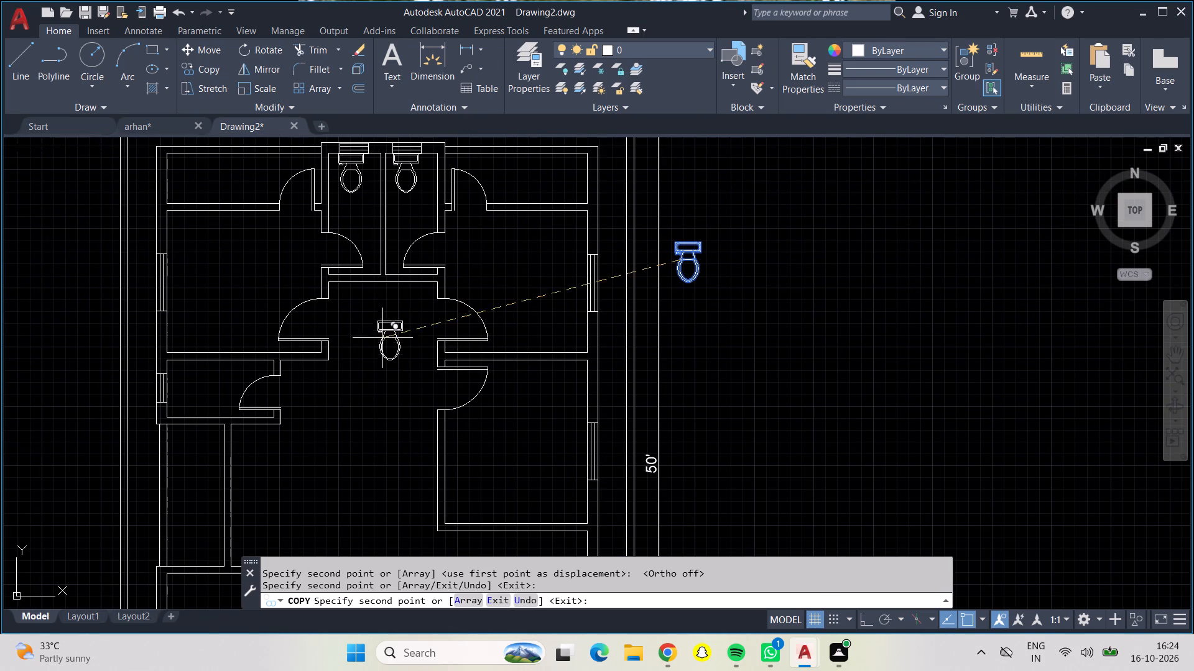
pyautogui.scroll(3, 177, 385)
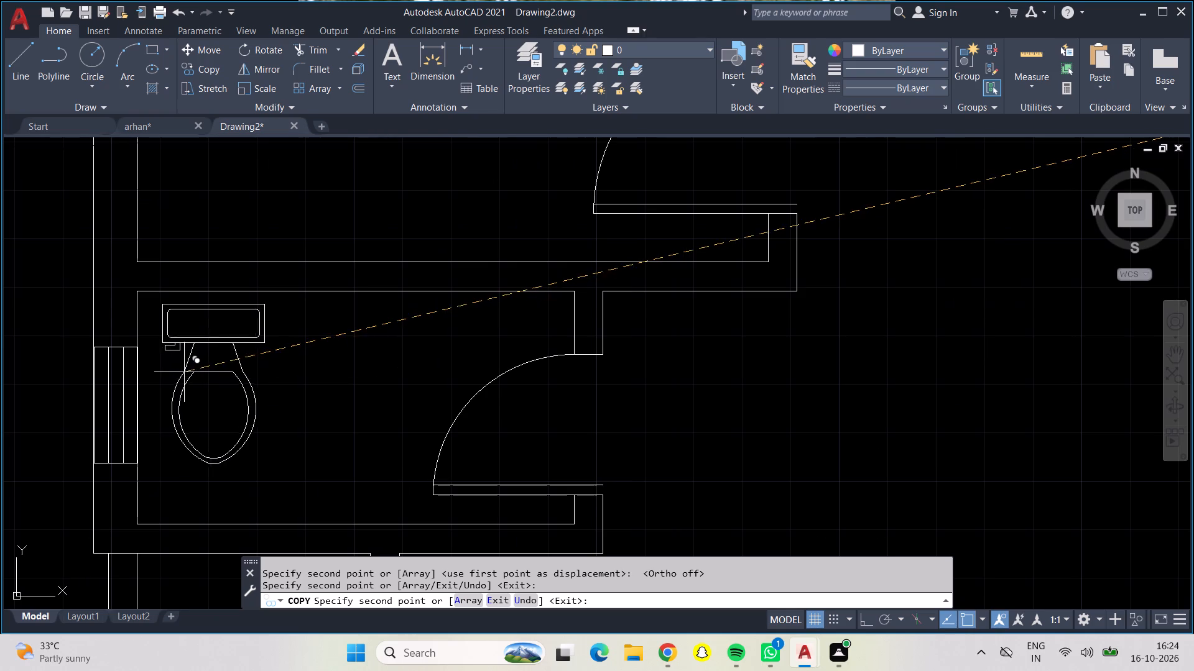
pyautogui.scroll(1, 188, 370)
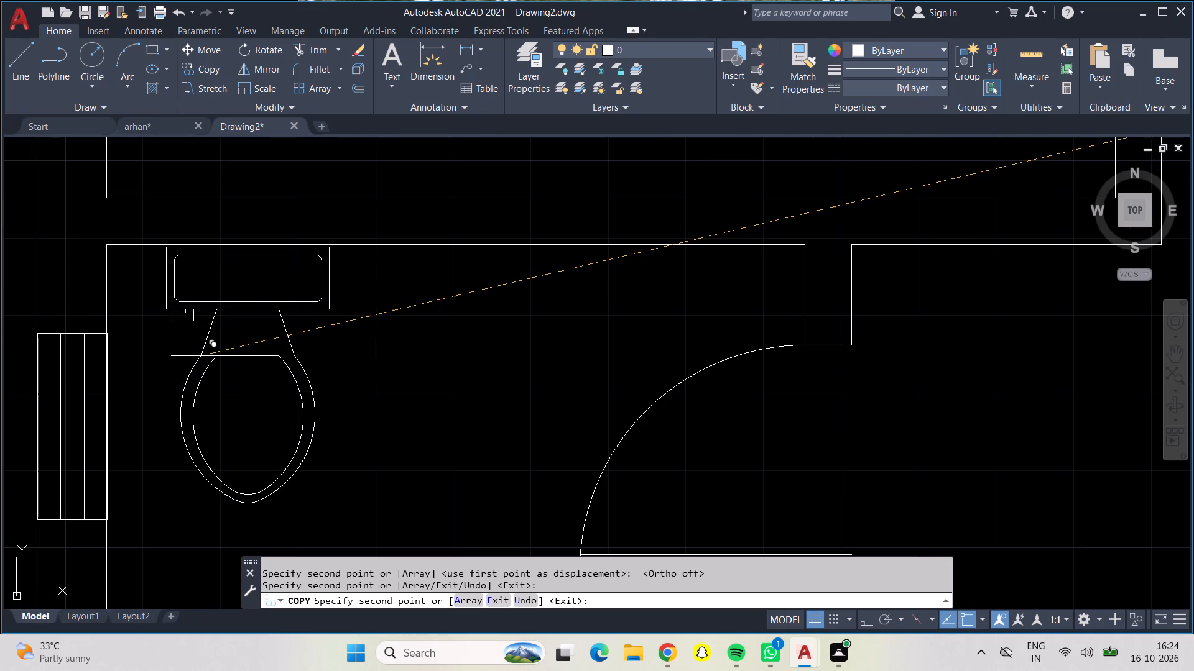
pyautogui.click(201, 355)
# Examine the rest of the floor plan for other rooms that need a toilet, and end the copying.
pyautogui.scroll(-3, 201, 355)
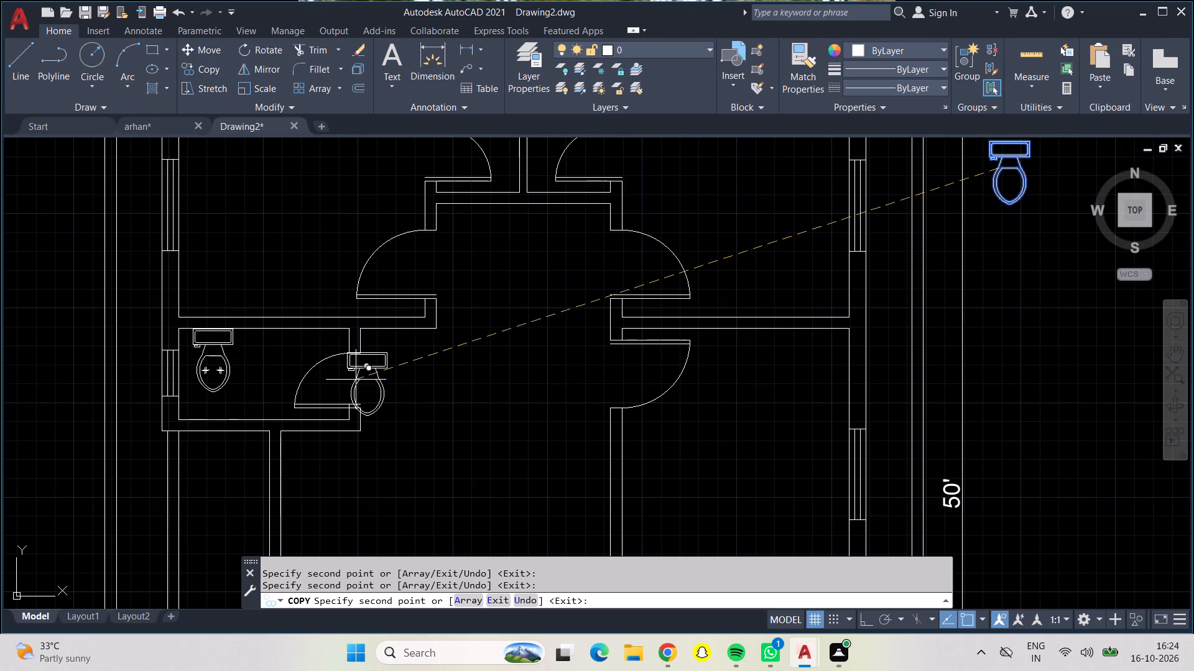
pyautogui.scroll(-1, 358, 380)
pyautogui.scroll(1, 360, 385)
pyautogui.scroll(-1, 411, 437)
pyautogui.scroll(1, 411, 437)
pyautogui.scroll(-2, 411, 436)
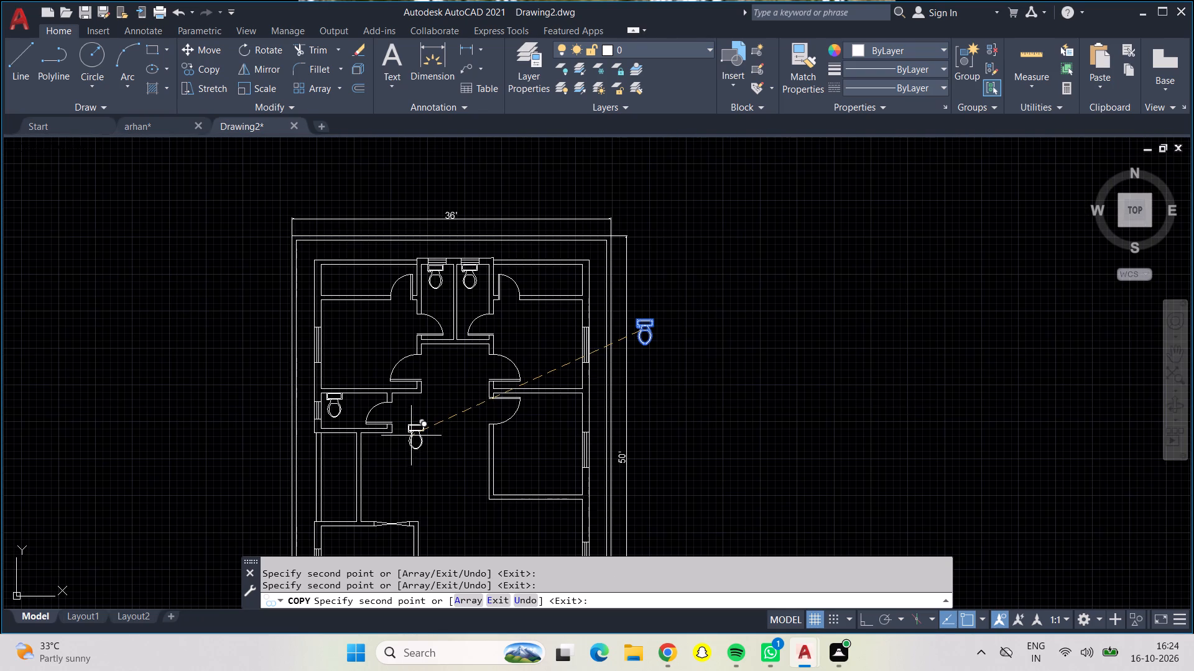
pyautogui.moveTo(411, 434); pyautogui.dragTo(389, 289, button='middle')
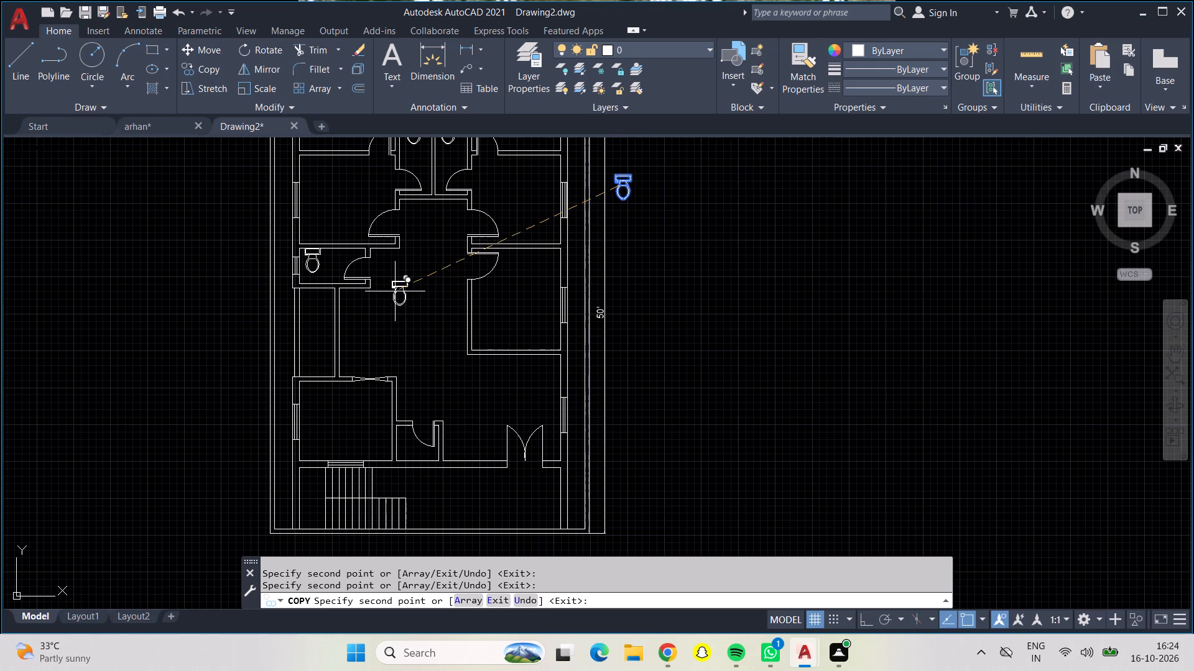
pyautogui.scroll(-1, 304, 480)
pyautogui.scroll(1, 304, 479)
pyautogui.scroll(-1, 304, 479)
pyautogui.scroll(1, 304, 479)
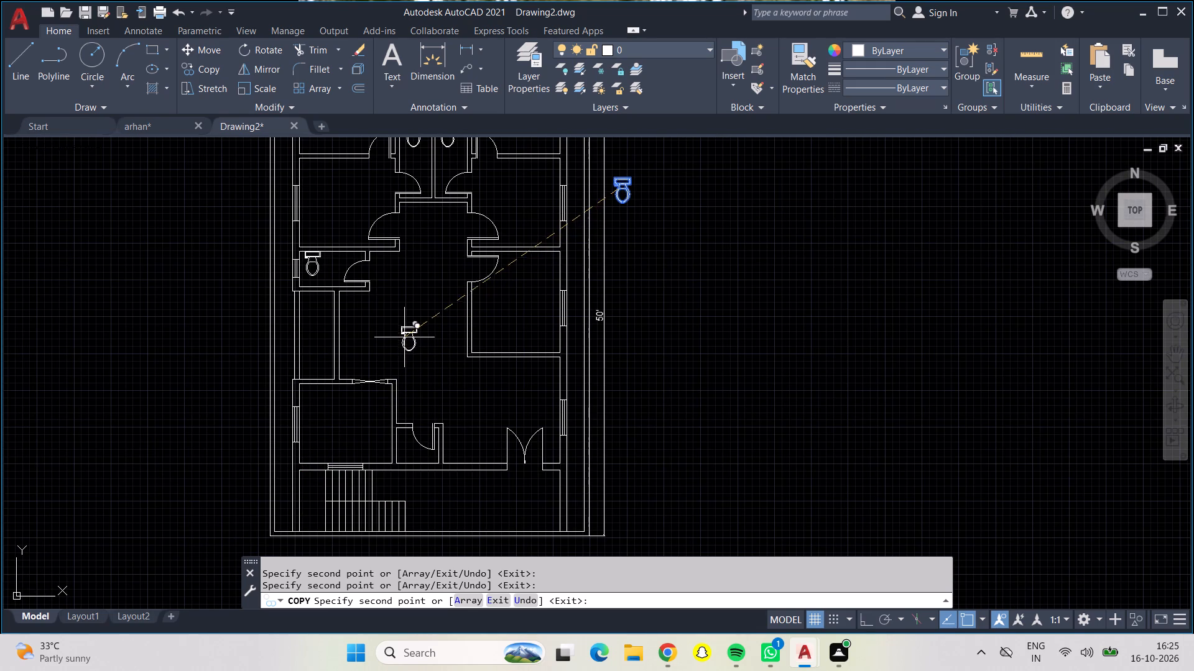
pyautogui.scroll(1, 404, 333)
pyautogui.scroll(-2, 397, 339)
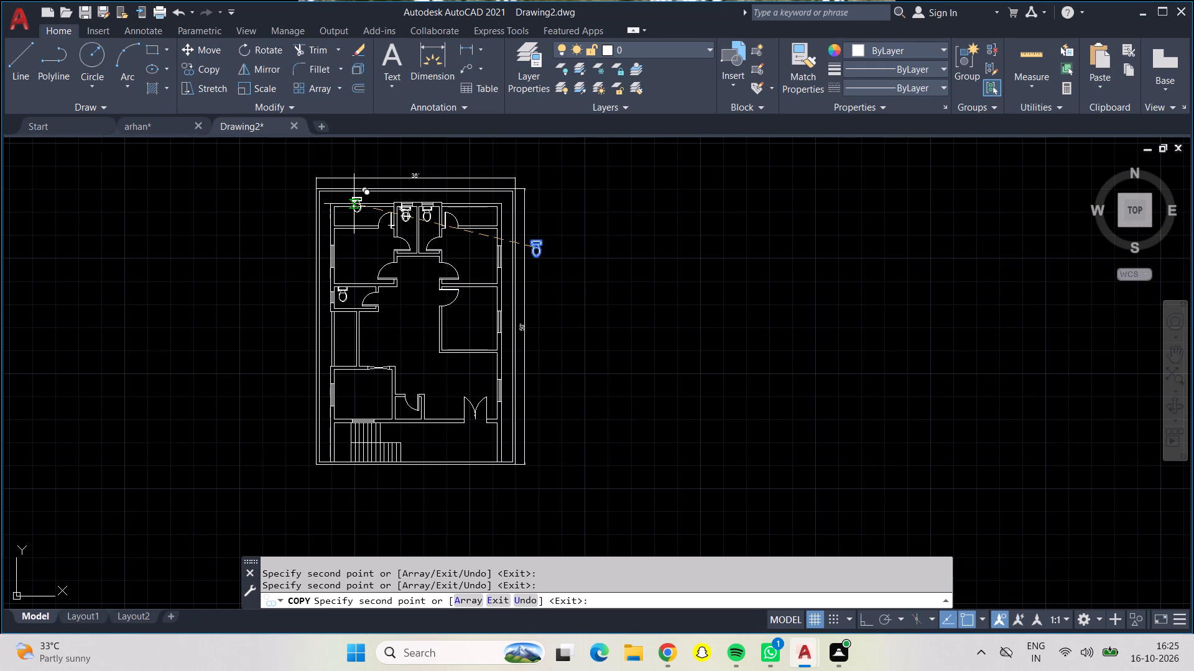
pyautogui.press('Return')
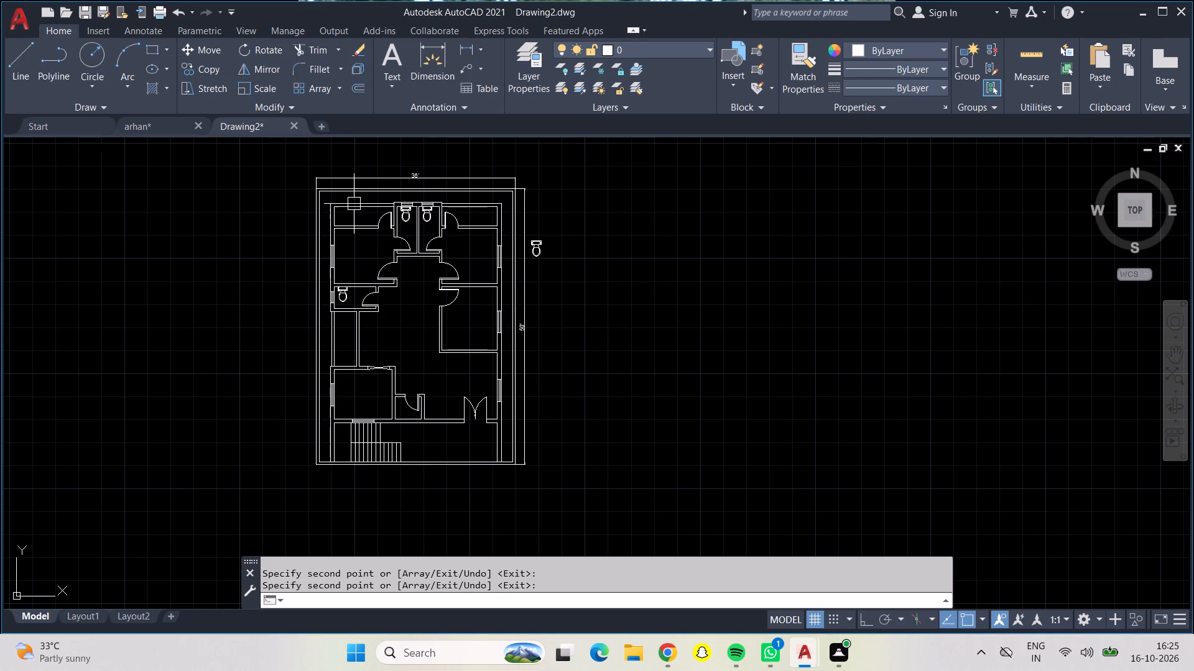
# Insert the Dining Set - 36 x 72 in. and the rectangular table blocks from DesignCenter into the empty space left of the plan.
pyautogui.hotkey('ctrl', '2')
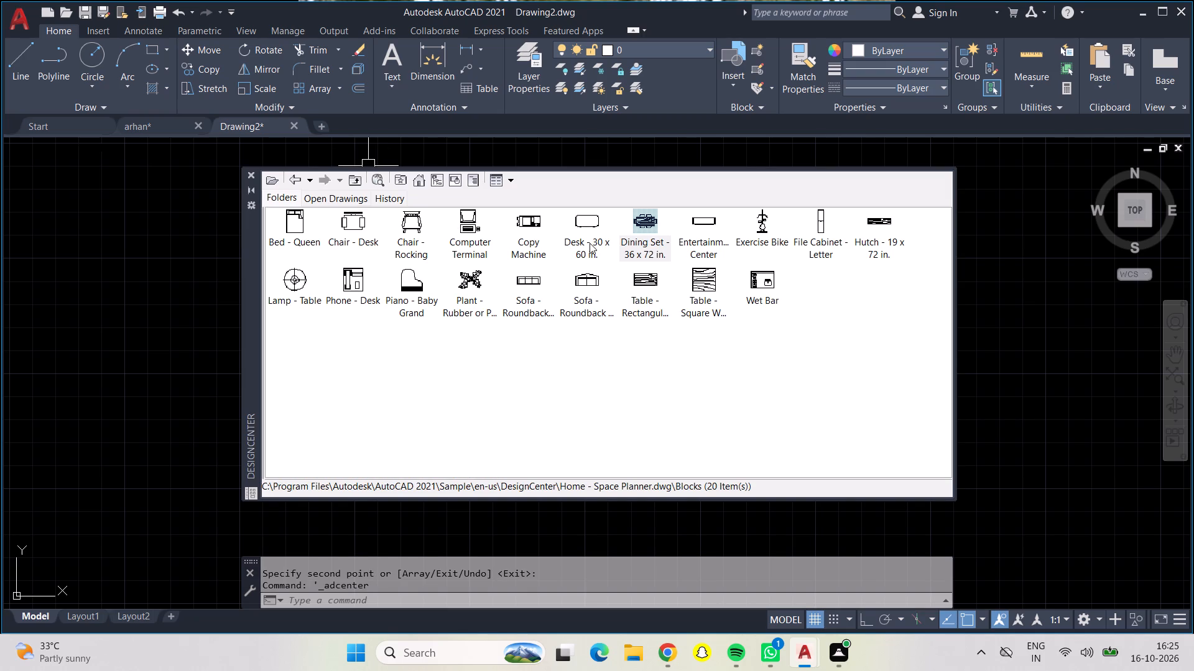
pyautogui.moveTo(641, 221); pyautogui.dragTo(246, 158)
pyautogui.moveTo(246, 158); pyautogui.dragTo(99, 203)
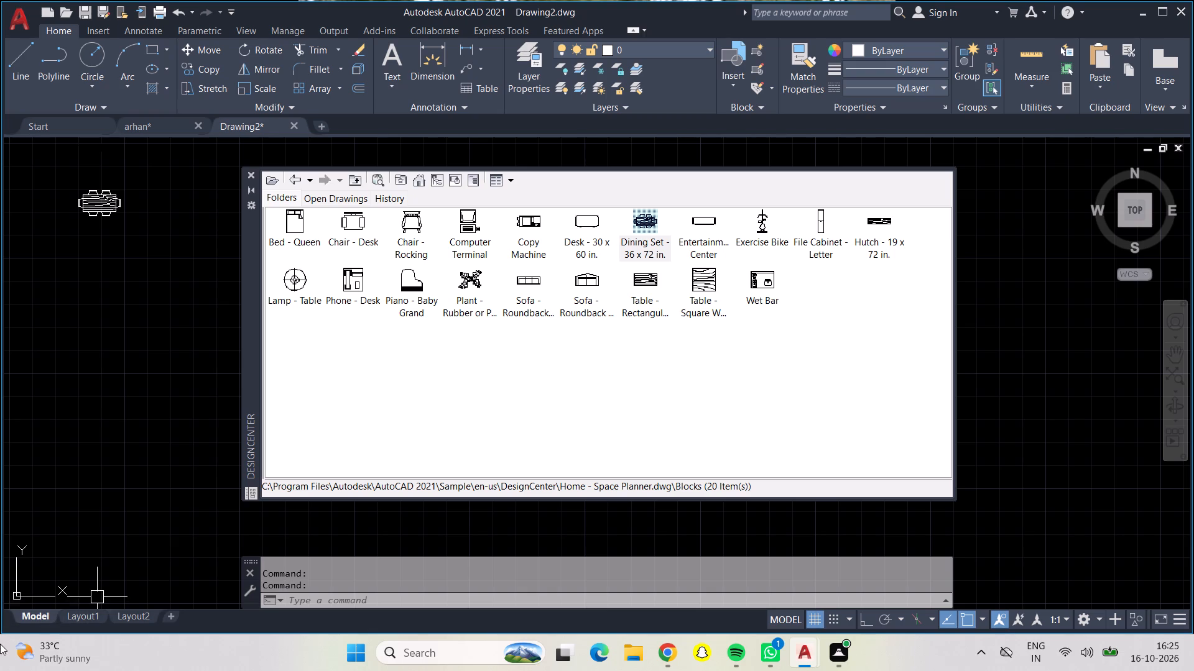
pyautogui.moveTo(652, 288); pyautogui.dragTo(649, 288)
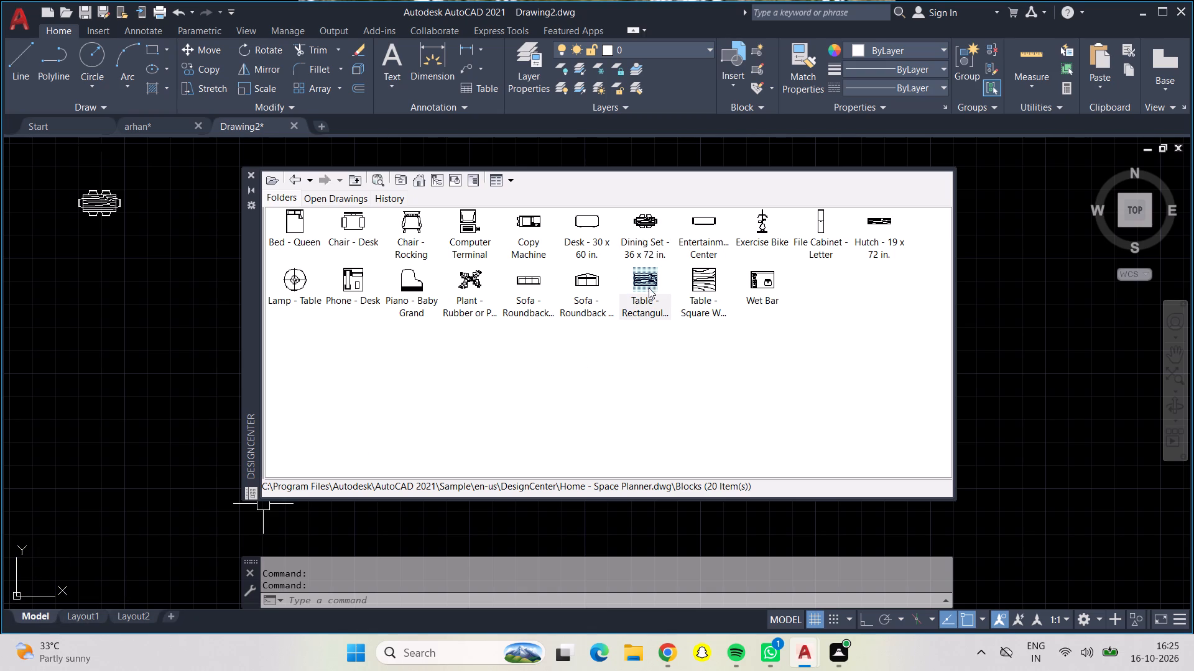
pyautogui.moveTo(649, 288); pyautogui.dragTo(81, 249)
# Insert the three-seat and two-seat roundback sofa blocks side by side below the rectangular table, outside the plan.
pyautogui.moveTo(518, 282); pyautogui.dragTo(206, 302)
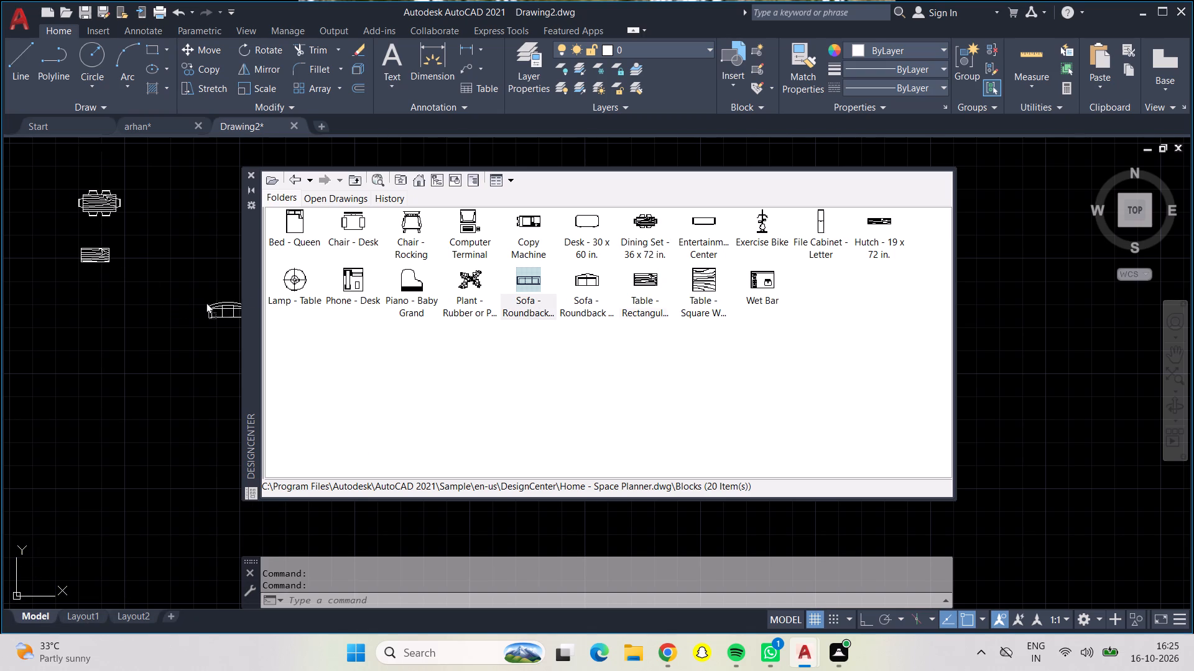
pyautogui.moveTo(206, 302); pyautogui.dragTo(45, 299)
pyautogui.moveTo(570, 273); pyautogui.dragTo(60, 316)
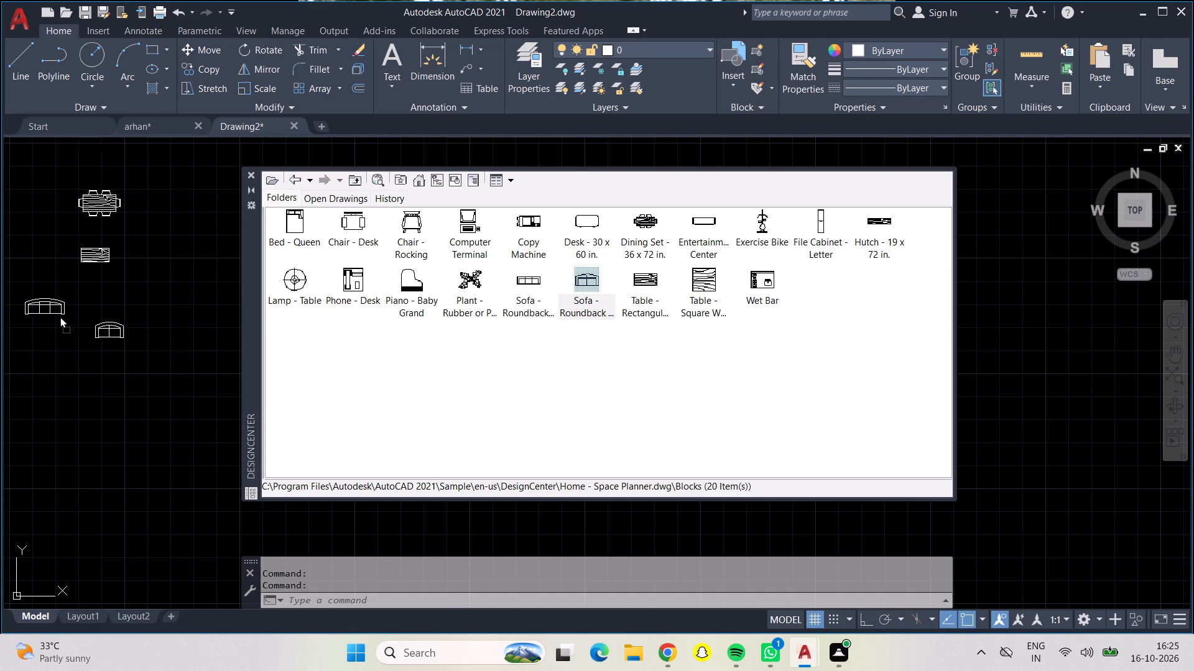
pyautogui.moveTo(60, 316); pyautogui.dragTo(81, 297)
# Insert the Bed - Queen block left of the plan and place a Lamp - Table block on each side of its head.
pyautogui.moveTo(294, 220); pyautogui.dragTo(153, 329)
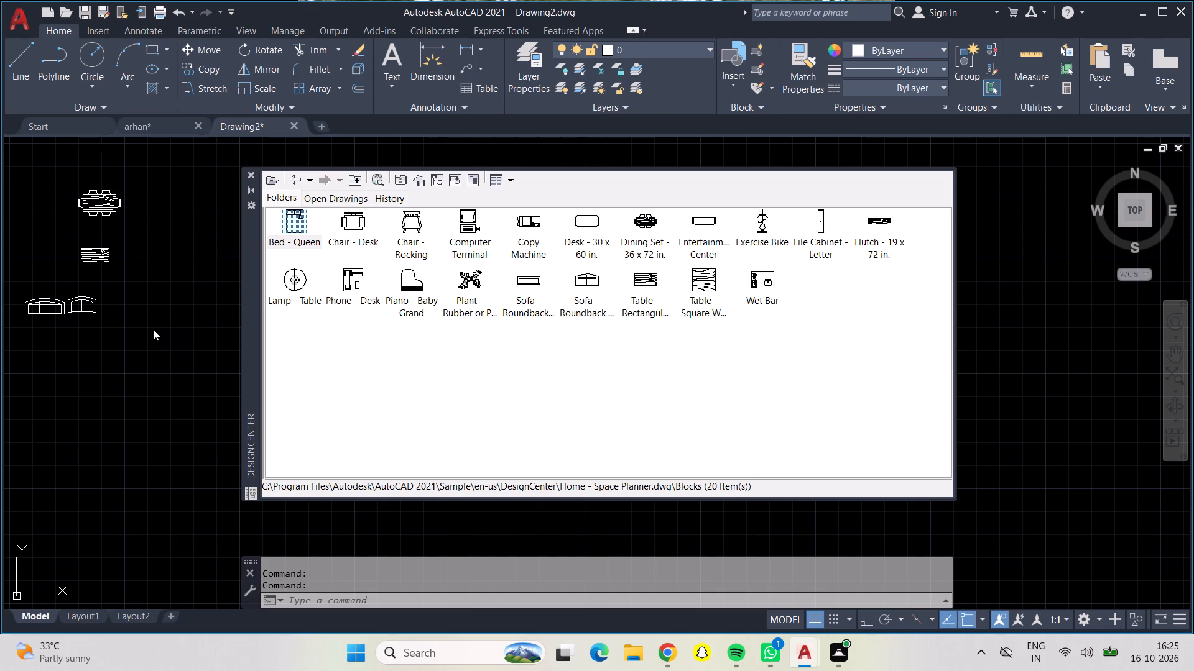
pyautogui.moveTo(300, 279); pyautogui.dragTo(214, 323)
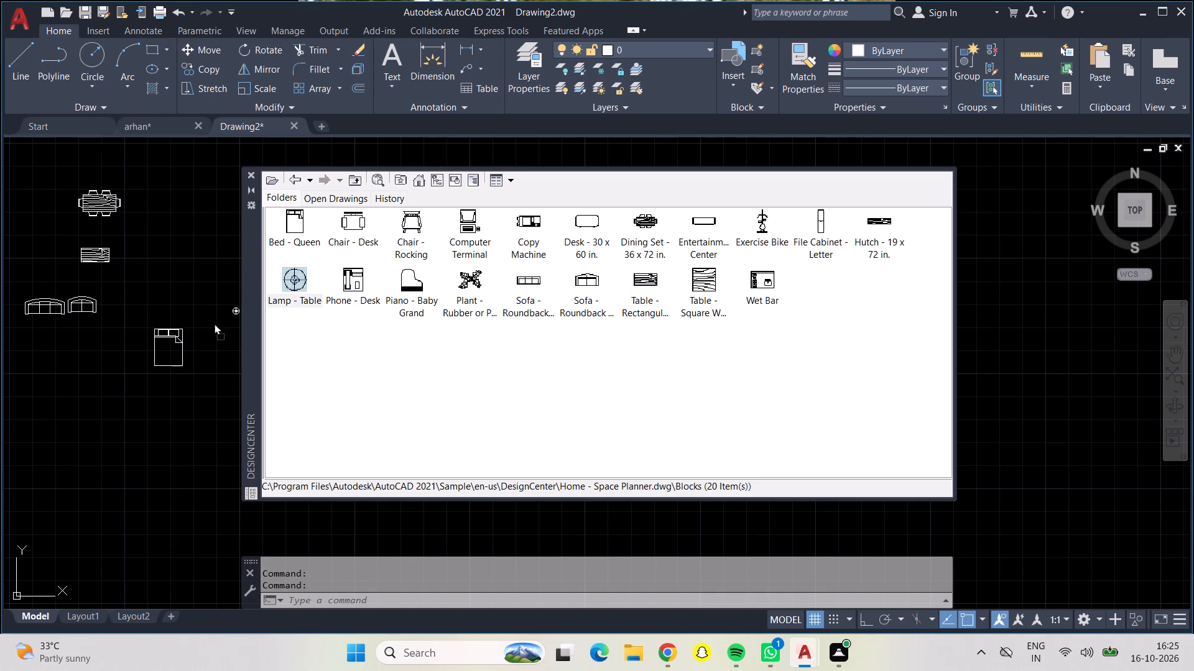
pyautogui.moveTo(214, 323); pyautogui.dragTo(195, 326)
pyautogui.moveTo(295, 282); pyautogui.dragTo(134, 359)
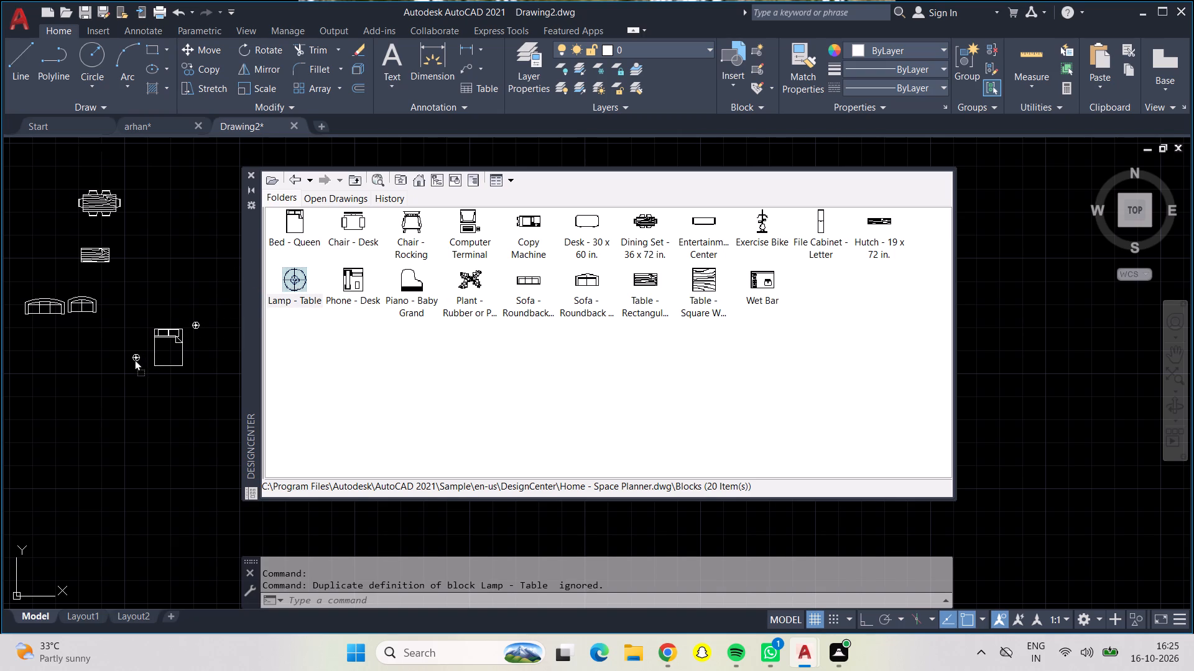
pyautogui.moveTo(134, 359); pyautogui.dragTo(142, 343)
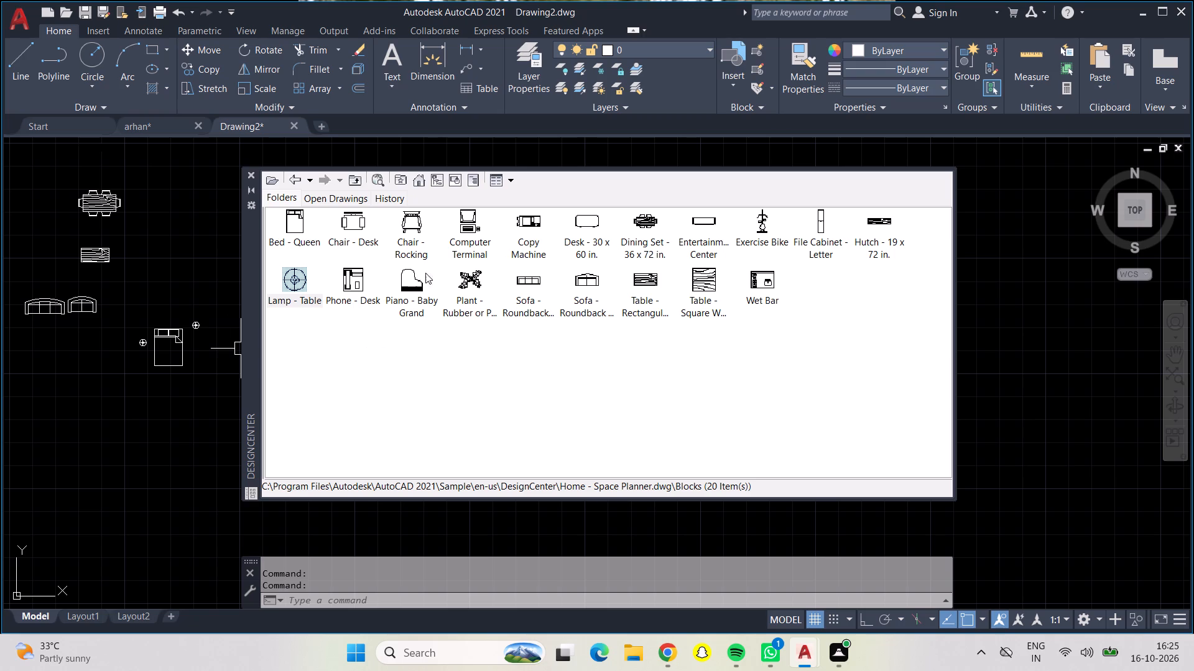
# Insert the Range-Oven - 30 in top and Kitchen Layout blocks from Kitchens.dwg below the bed and sofas, and close DesignCenter.
pyautogui.click(300, 182)
pyautogui.click(296, 180)
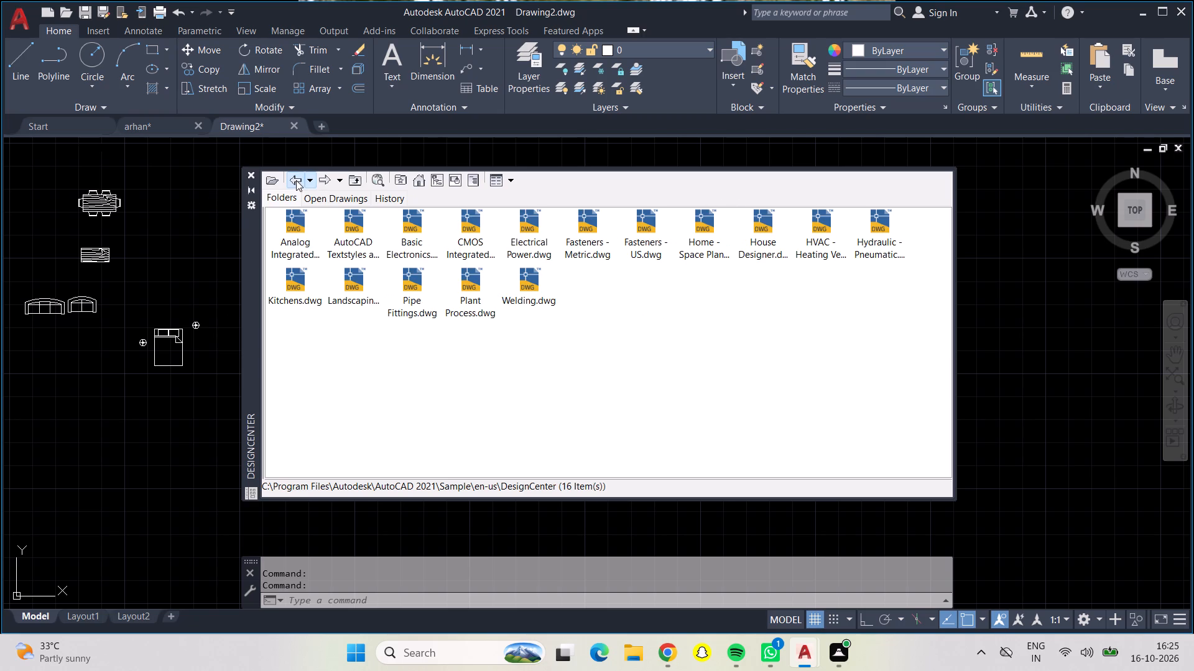
pyautogui.moveTo(284, 279); pyautogui.dragTo(289, 280)
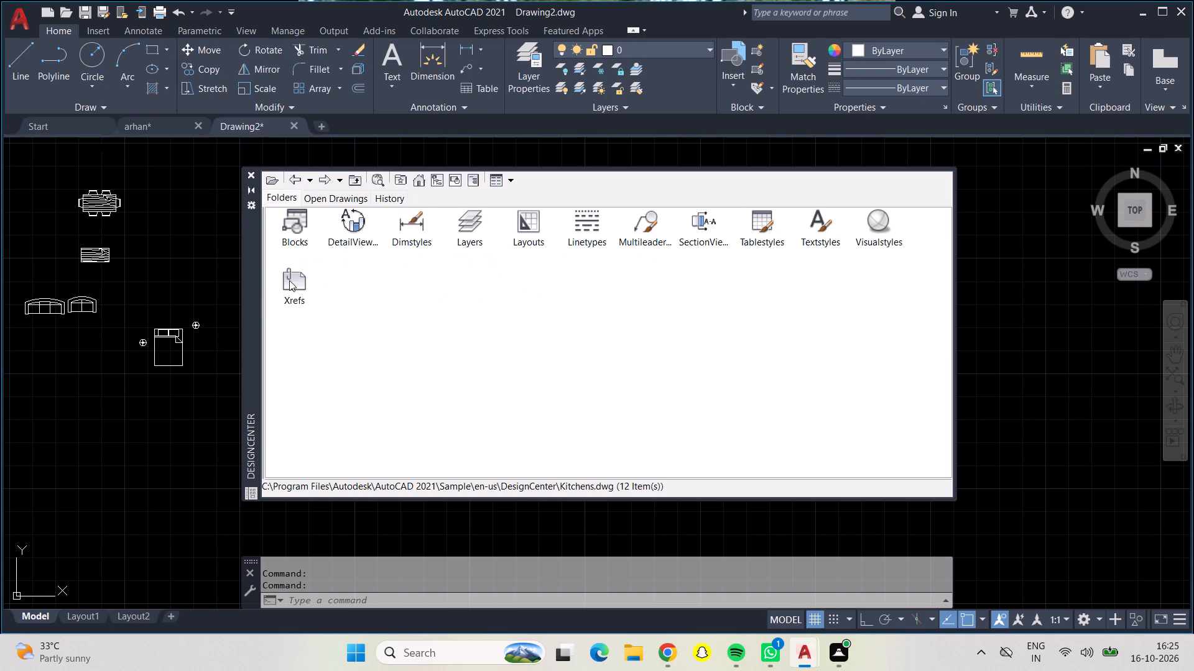
pyautogui.click(287, 242)
pyautogui.doubleClick(287, 231)
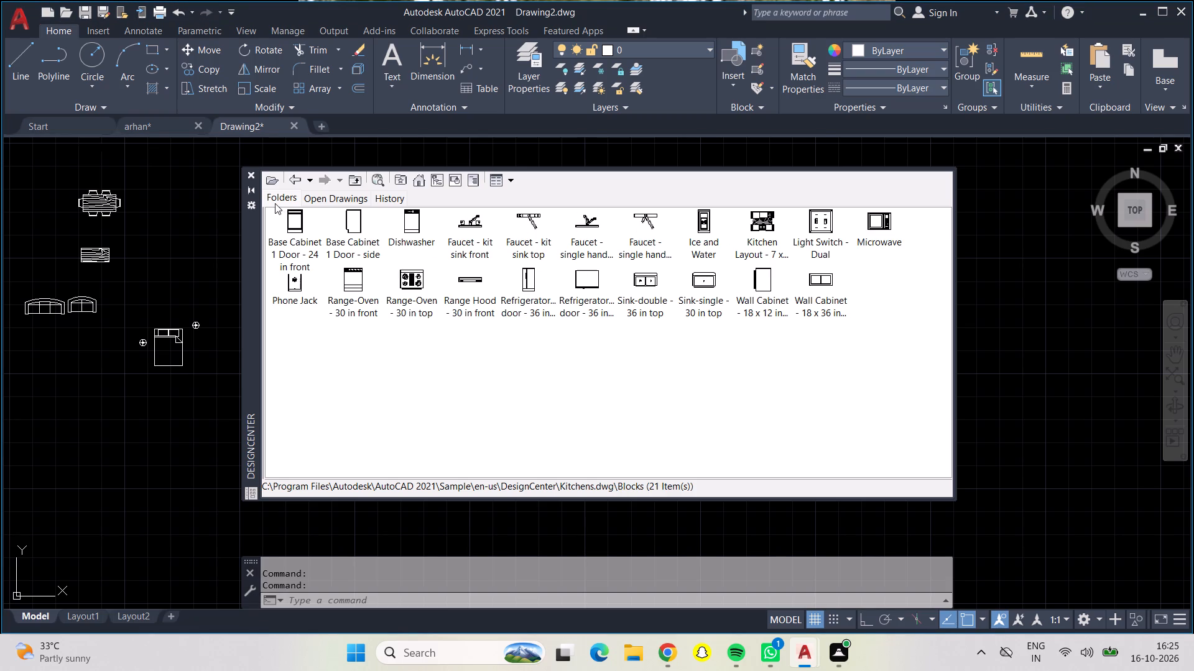
pyautogui.moveTo(415, 288); pyautogui.dragTo(154, 409)
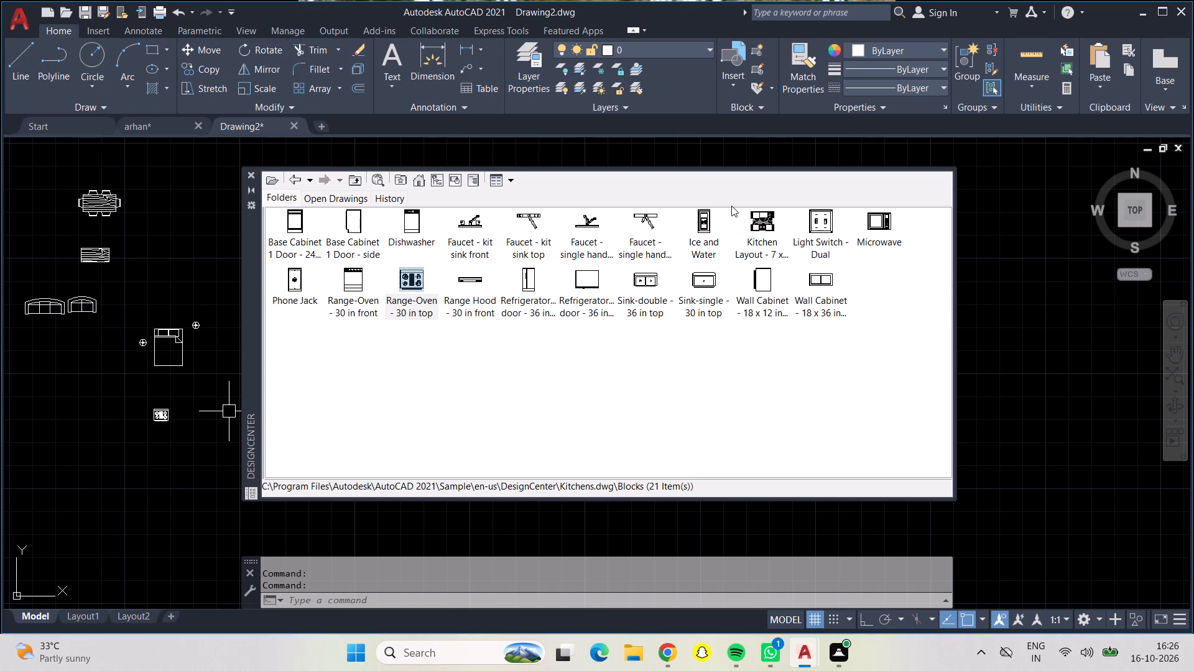
pyautogui.moveTo(754, 220); pyautogui.dragTo(297, 379)
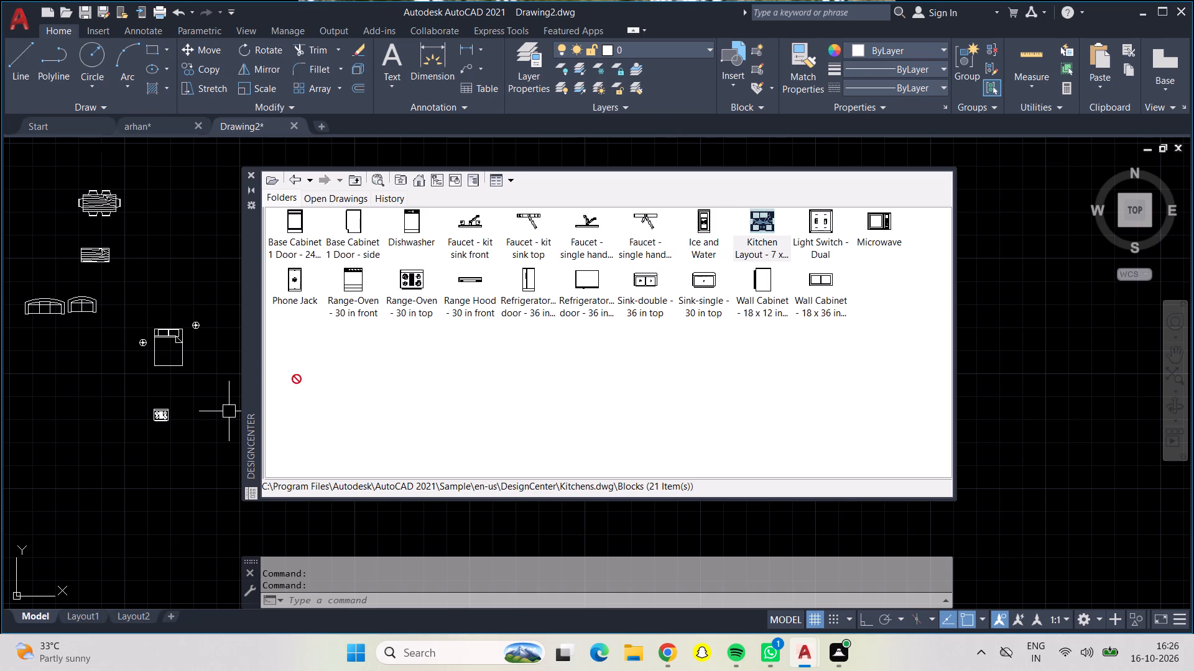
pyautogui.moveTo(297, 379); pyautogui.dragTo(45, 425)
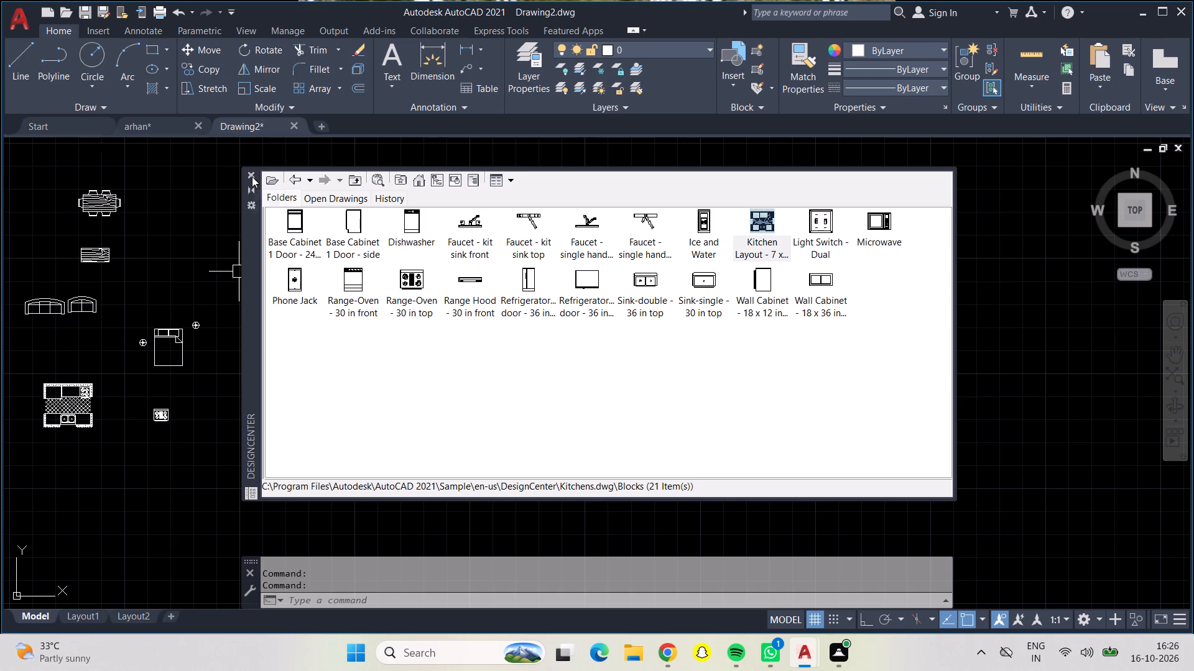
pyautogui.click(252, 176)
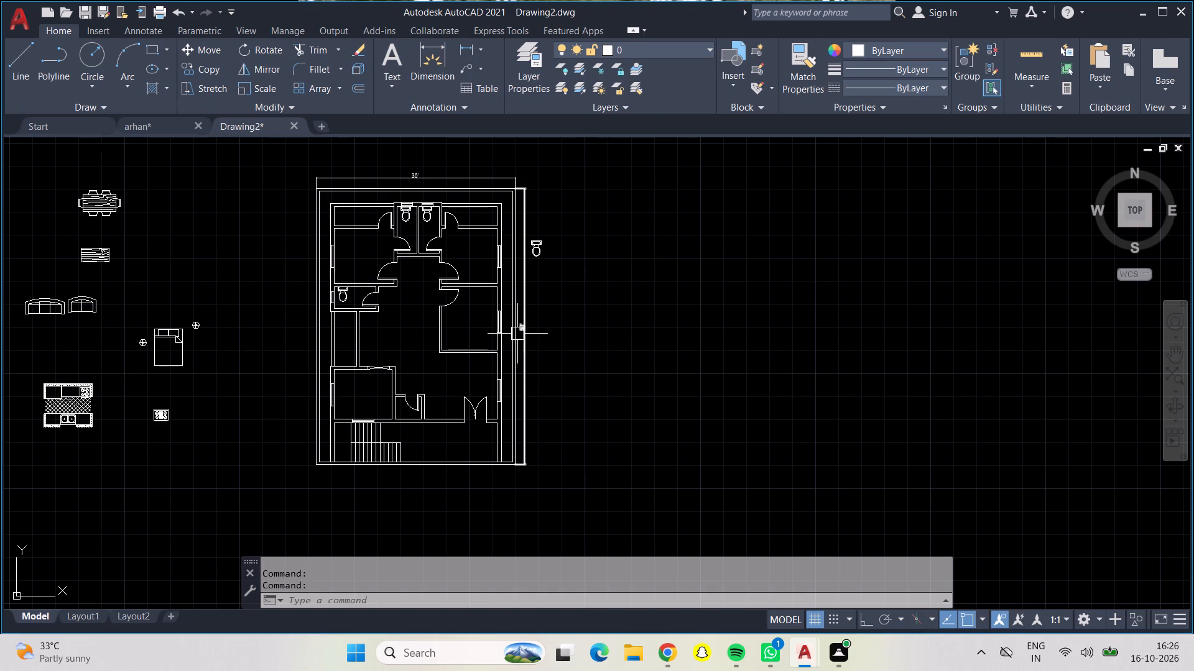
# Examine the rooms of the floor plan to decide where the furniture blocks should go.
pyautogui.scroll(1, 372, 386)
pyautogui.scroll(-1, 371, 388)
pyautogui.scroll(2, 371, 388)
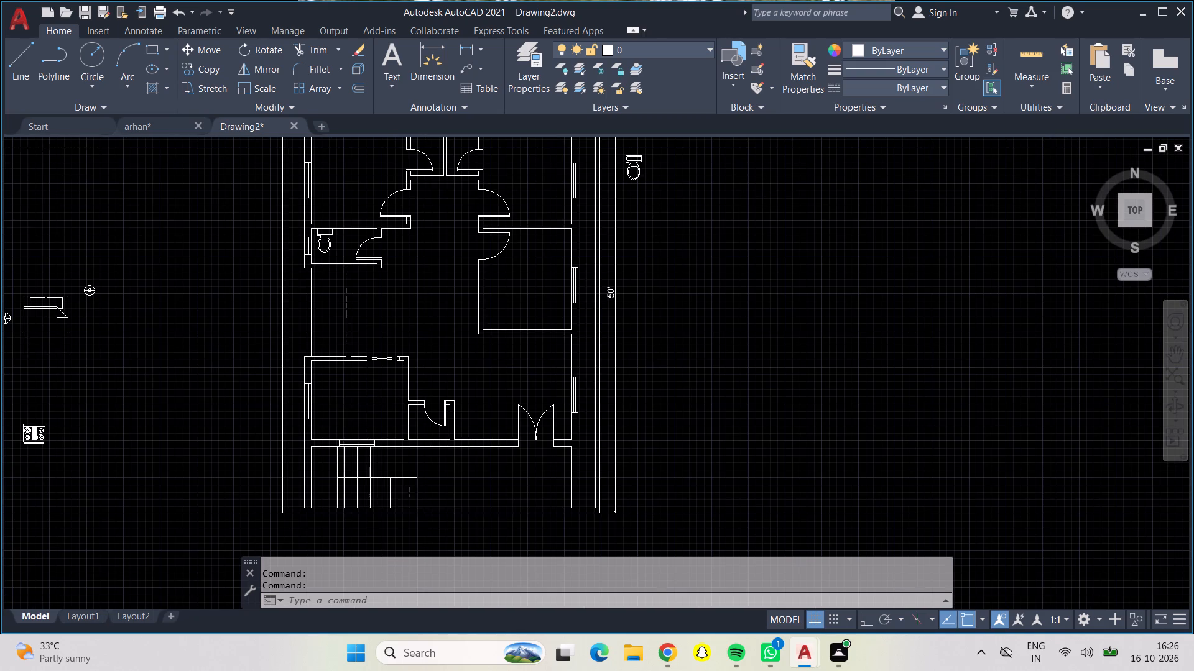
pyautogui.scroll(2, 367, 402)
pyautogui.scroll(-1, 367, 403)
pyautogui.moveTo(368, 404); pyautogui.dragTo(384, 330, button='middle')
pyautogui.scroll(-1, 517, 301)
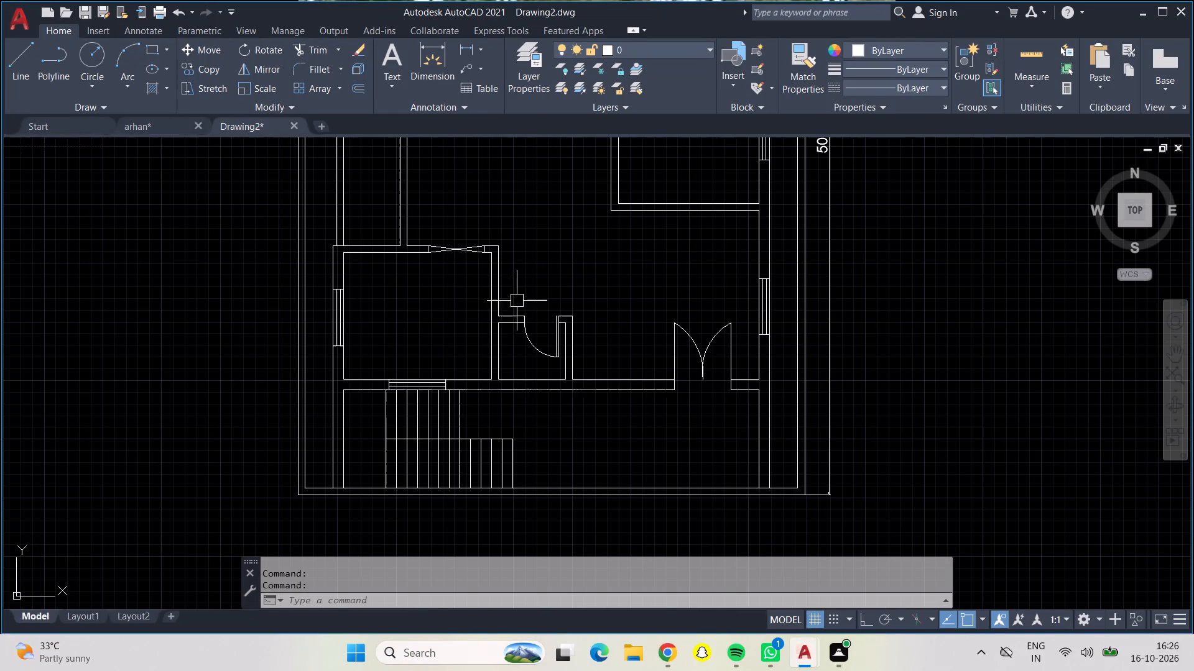
pyautogui.moveTo(588, 262); pyautogui.dragTo(614, 439, button='middle')
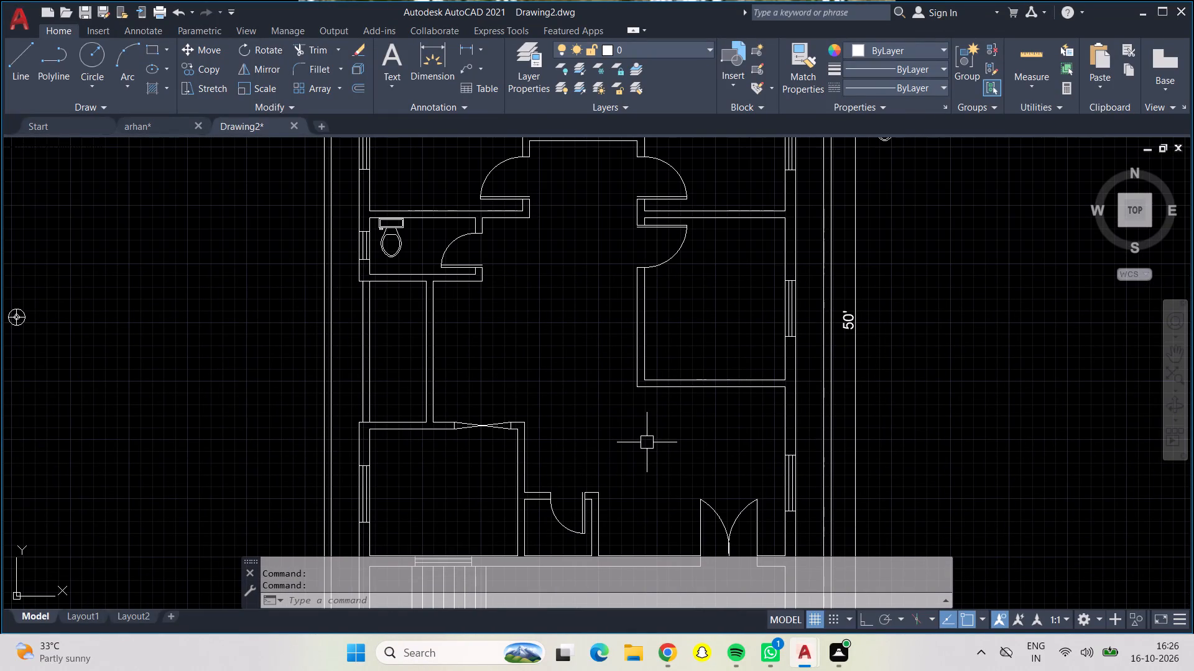
pyautogui.moveTo(646, 442); pyautogui.dragTo(557, 442, button='middle')
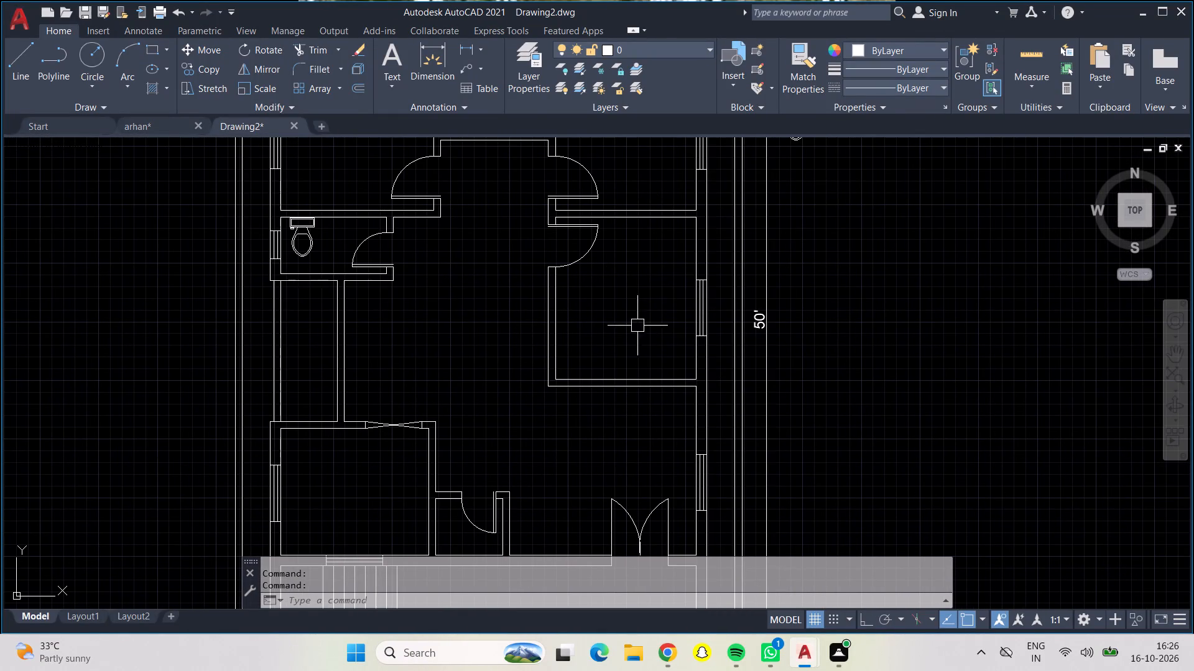
pyautogui.scroll(-1, 622, 307)
pyautogui.moveTo(622, 307); pyautogui.dragTo(693, 425, button='middle')
pyautogui.moveTo(693, 425); pyautogui.dragTo(660, 340, button='middle')
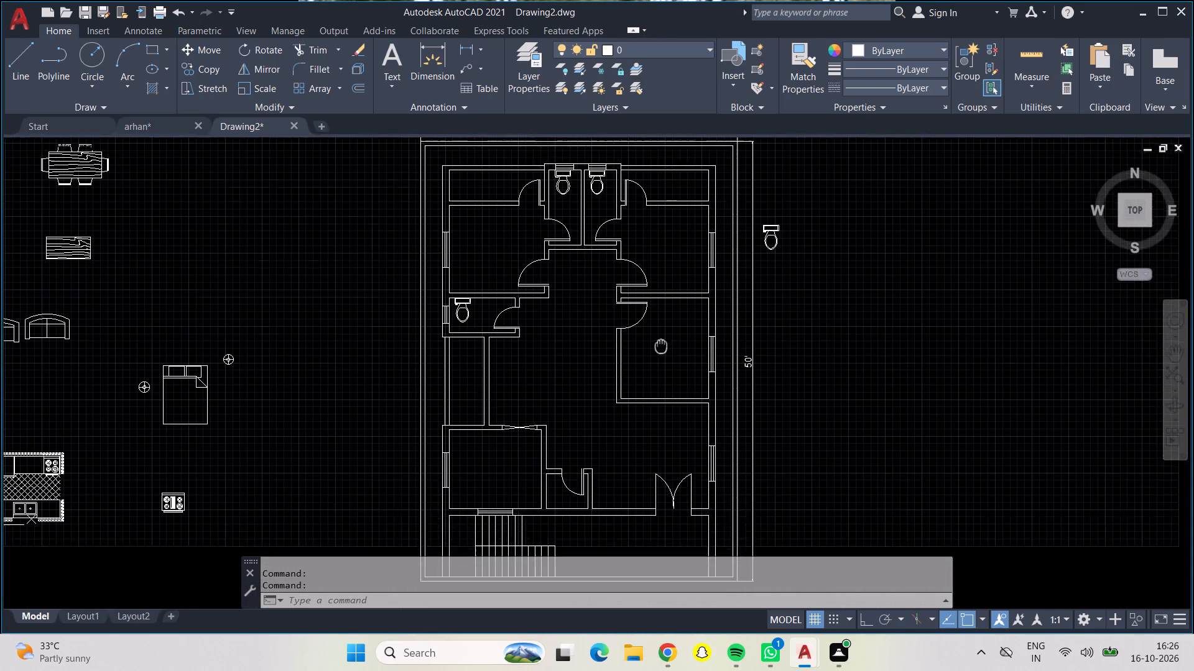
pyautogui.moveTo(660, 340); pyautogui.dragTo(655, 296, button='middle')
pyautogui.scroll(1, 573, 397)
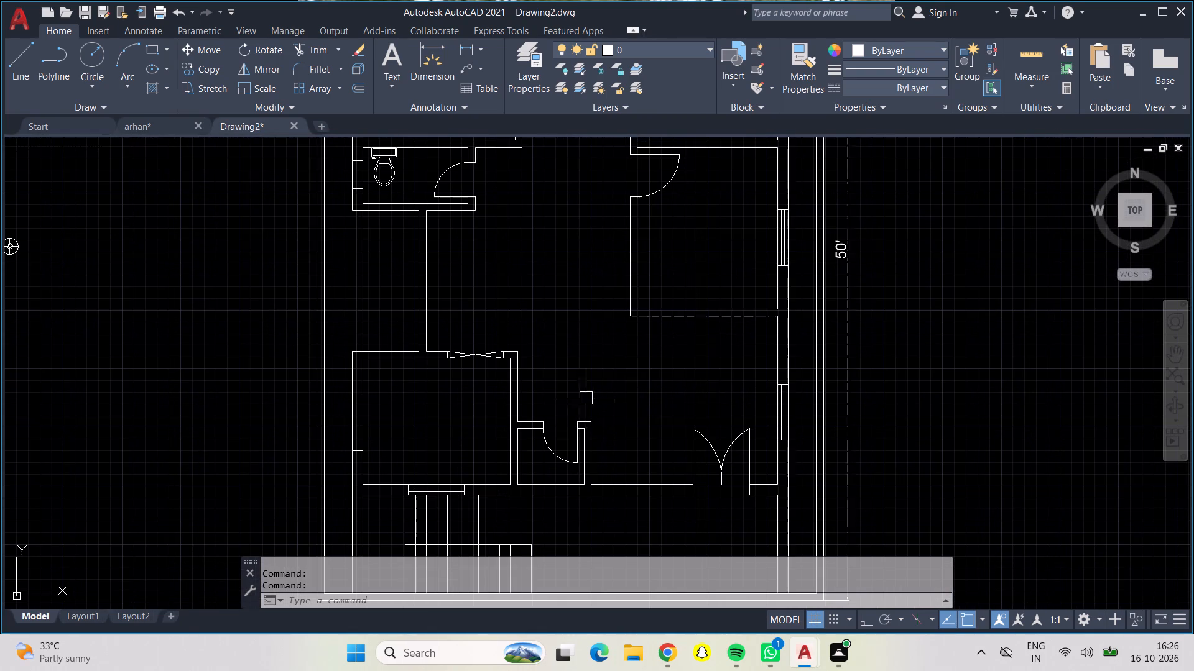
pyautogui.moveTo(663, 379); pyautogui.dragTo(685, 441, button='middle')
pyautogui.scroll(-1, 658, 378)
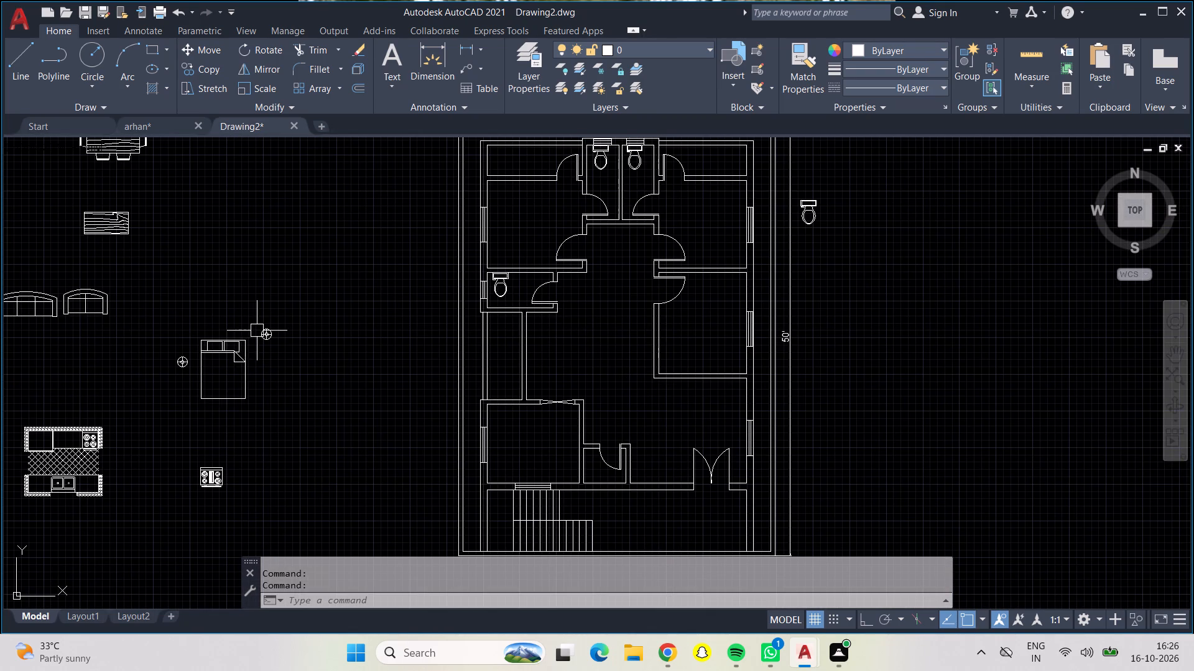
# Rotate the queen bed block 90 degrees counterclockwise with Ortho on, about a base point inside the bed.
pyautogui.click(217, 355)
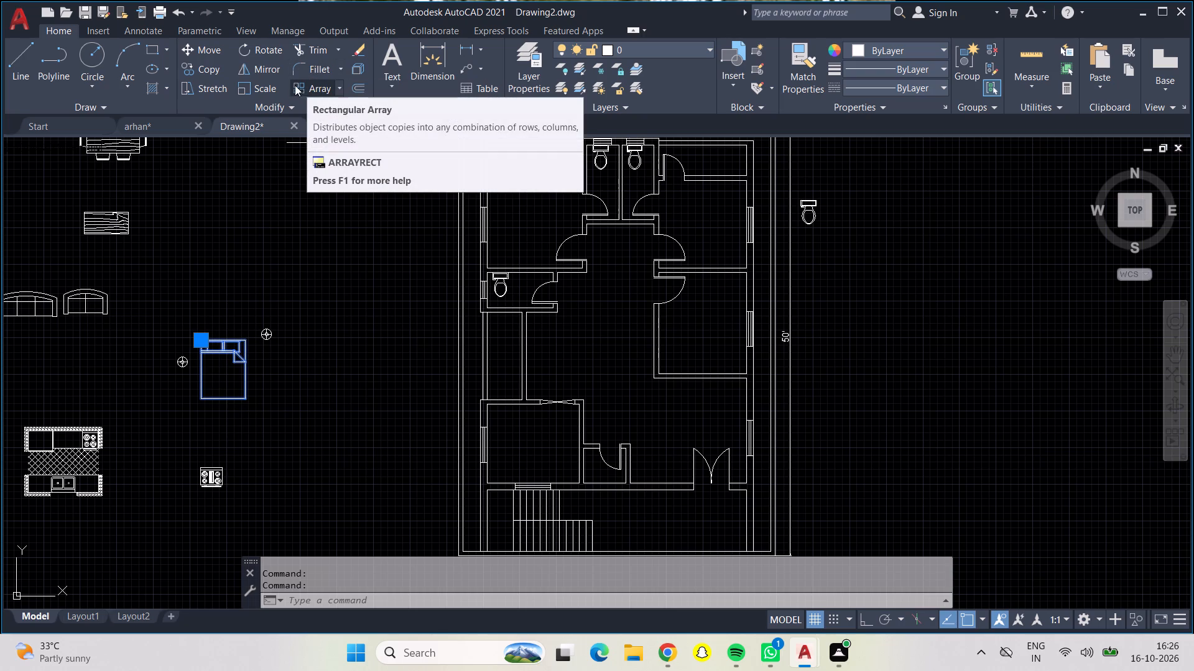
pyautogui.click(277, 47)
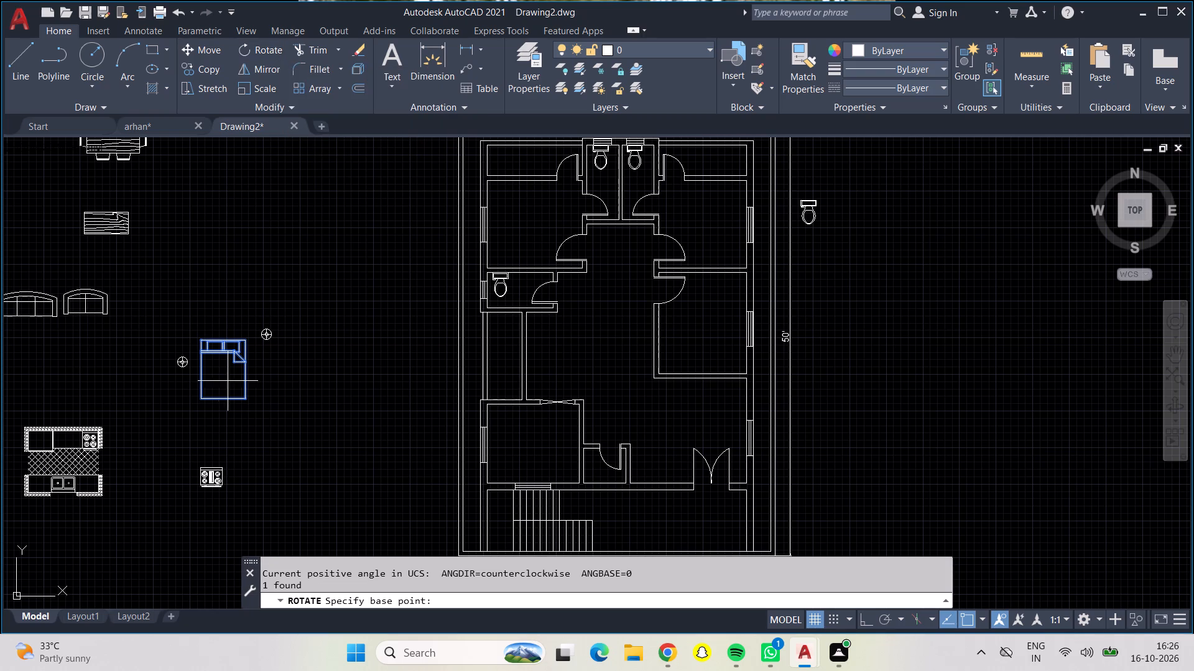
pyautogui.click(235, 388)
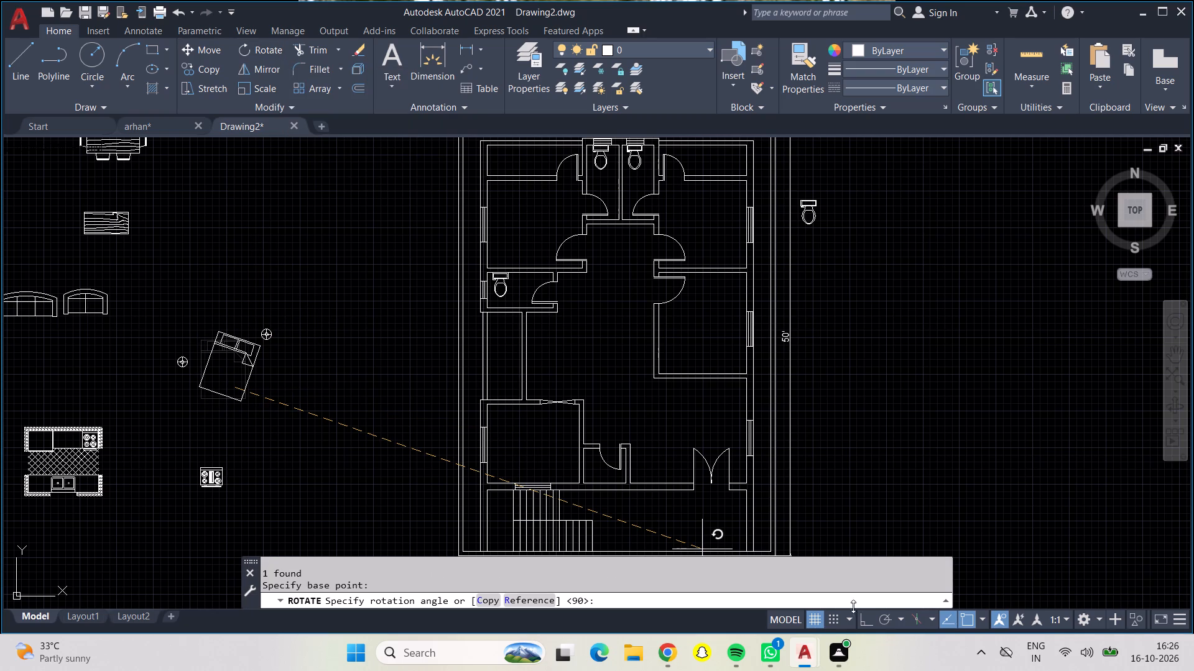
pyautogui.moveTo(868, 621); pyautogui.dragTo(857, 617)
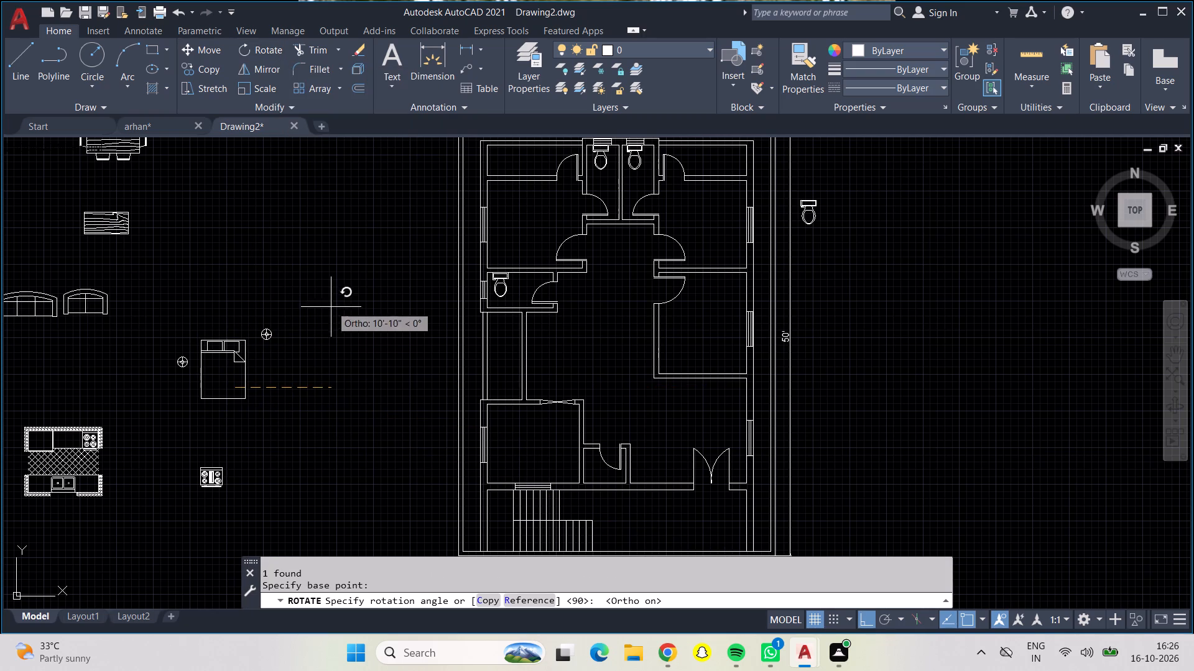
pyautogui.click(323, 256)
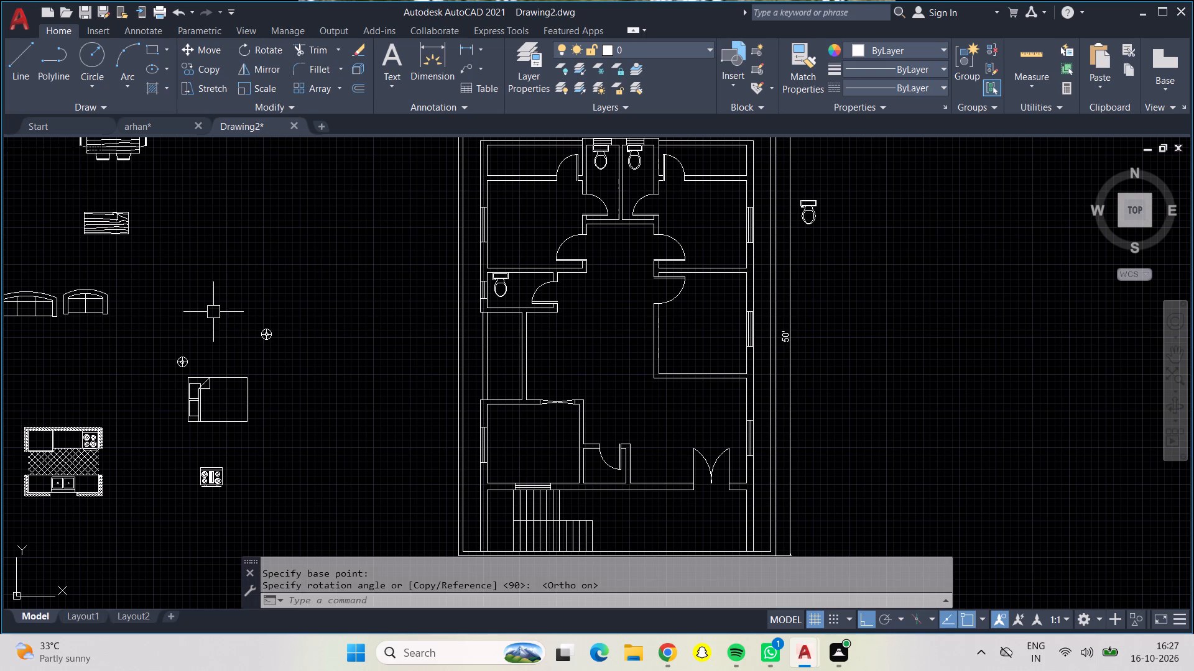
# Move the table lamp near the bed's head straight down to just below the pillow-end corner of the rotated bed.
pyautogui.click(178, 360)
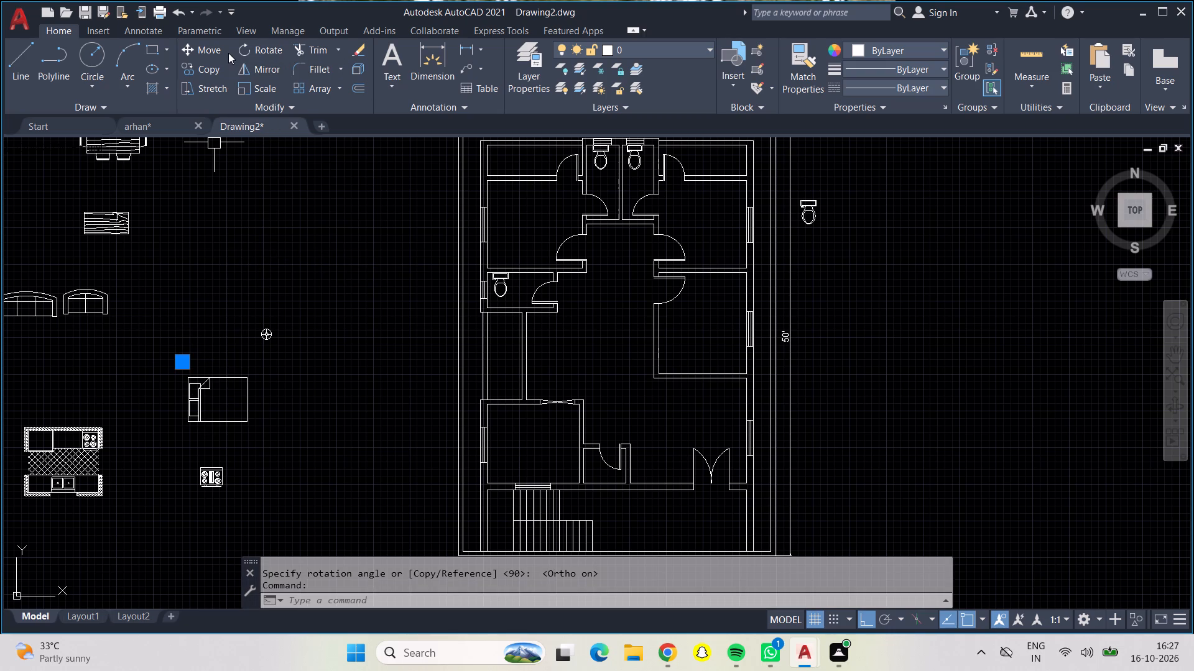
pyautogui.click(212, 49)
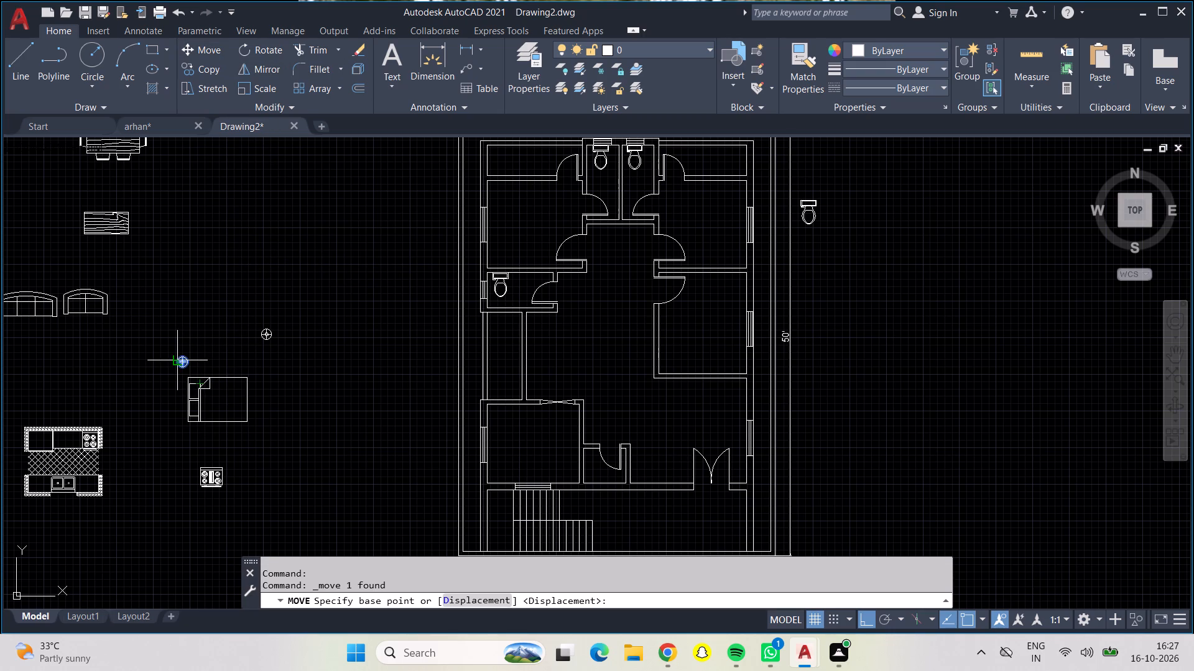
pyautogui.click(177, 357)
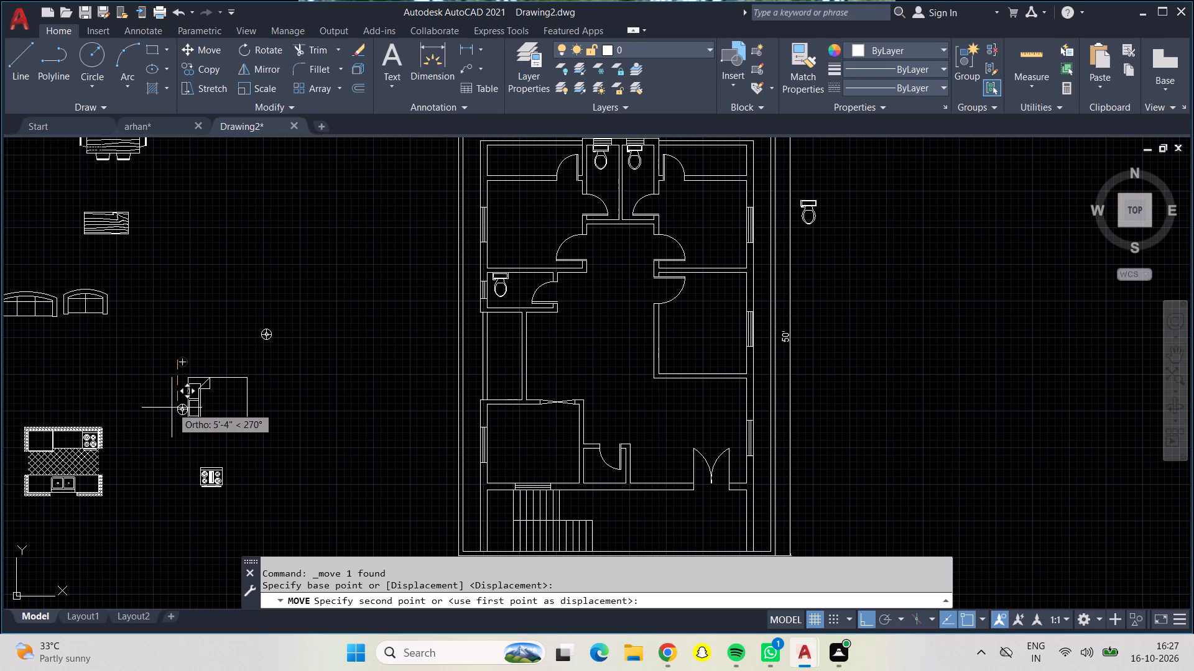
pyautogui.scroll(4, 190, 433)
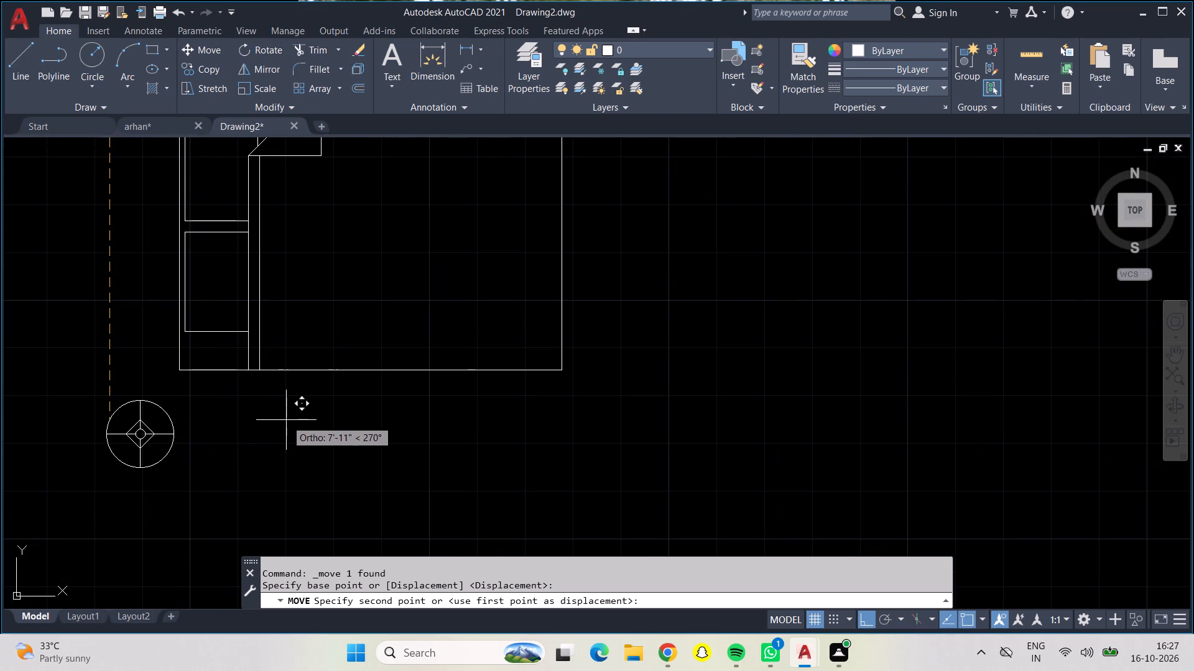
pyautogui.click(292, 408)
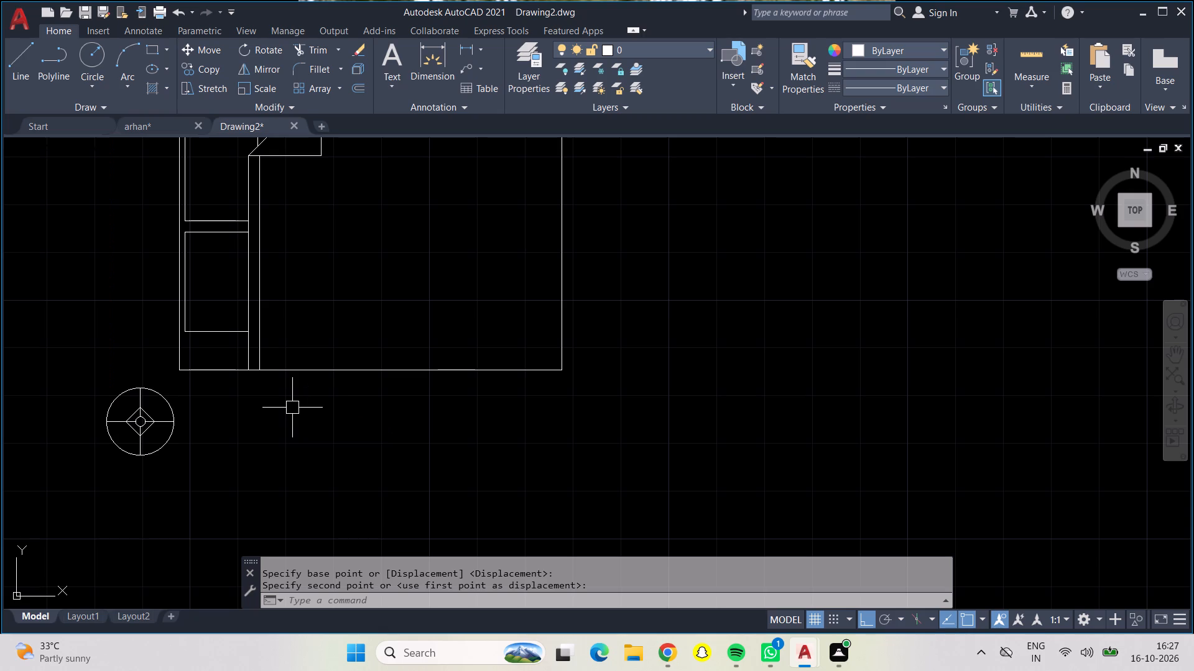
# Move the other table lamp, the one lying above and beyond the foot of the rotated bed.
pyautogui.scroll(-2, 308, 344)
pyautogui.moveTo(323, 331); pyautogui.dragTo(331, 426, button='middle')
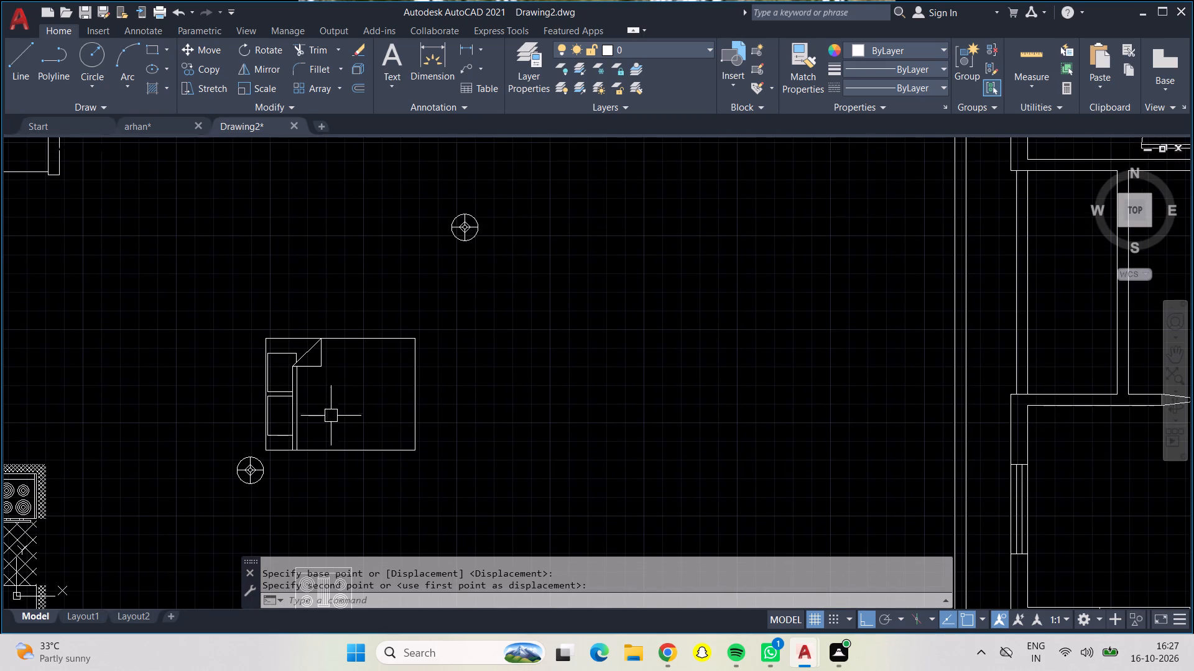
pyautogui.click(463, 215)
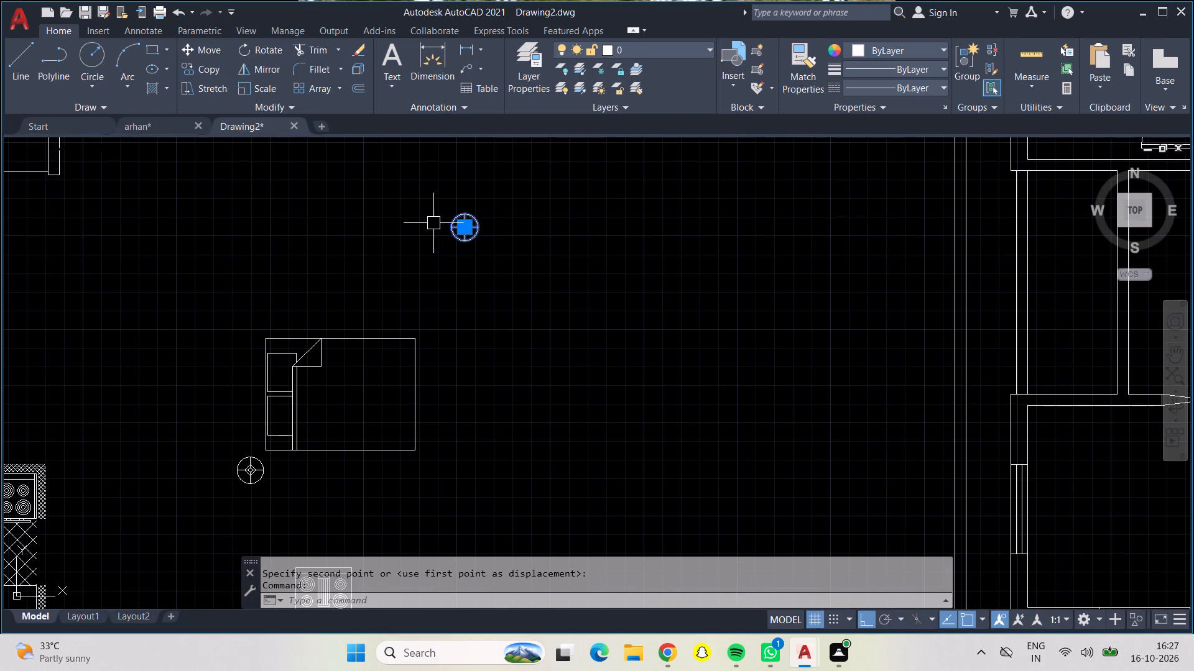
pyautogui.click(207, 45)
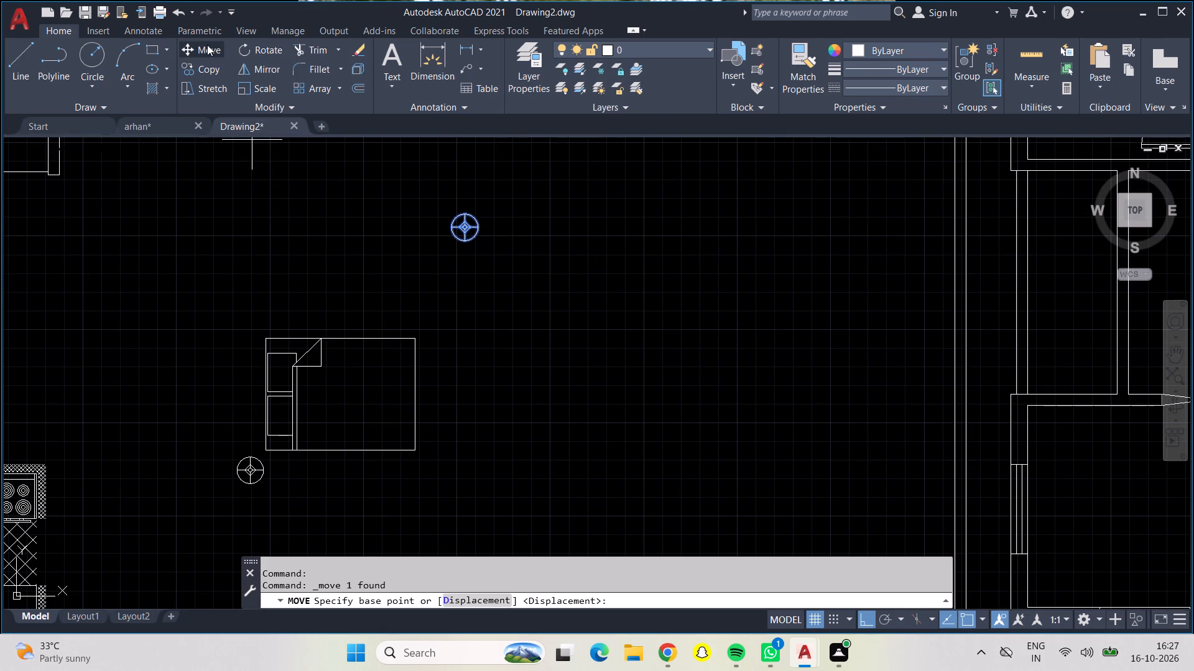
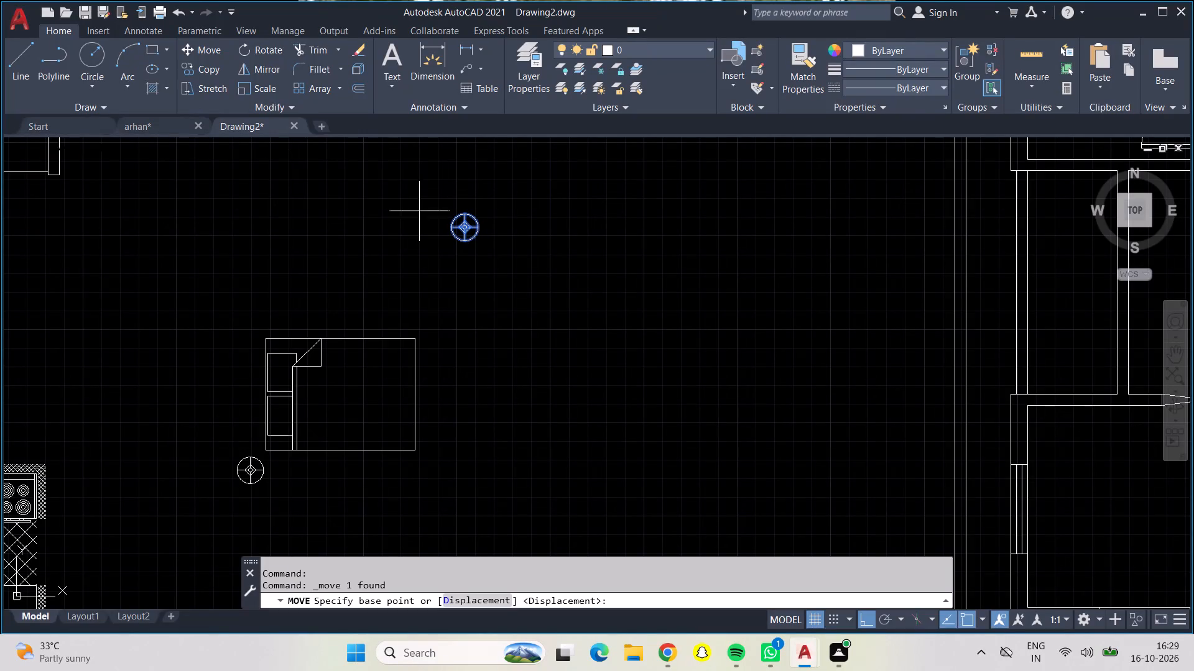
# Move the selected table lamp about 8'-3" horizontally at 180° with Ortho on, so it sits above the bed's pillow end.
pyautogui.click(465, 234)
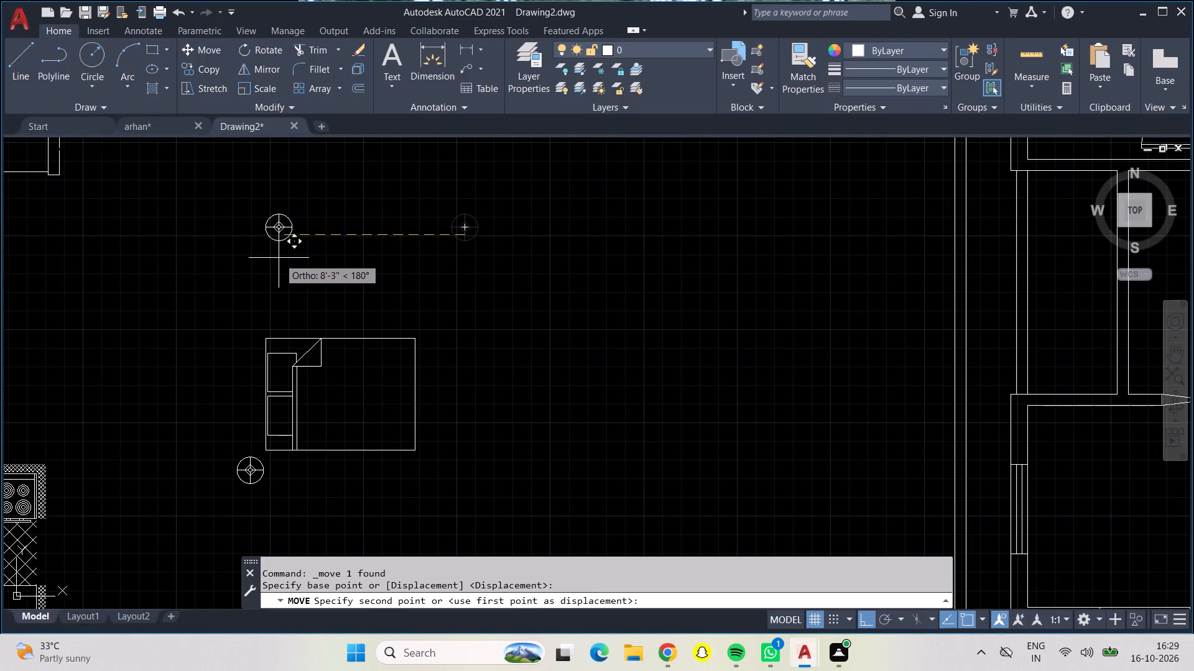
pyautogui.click(279, 258)
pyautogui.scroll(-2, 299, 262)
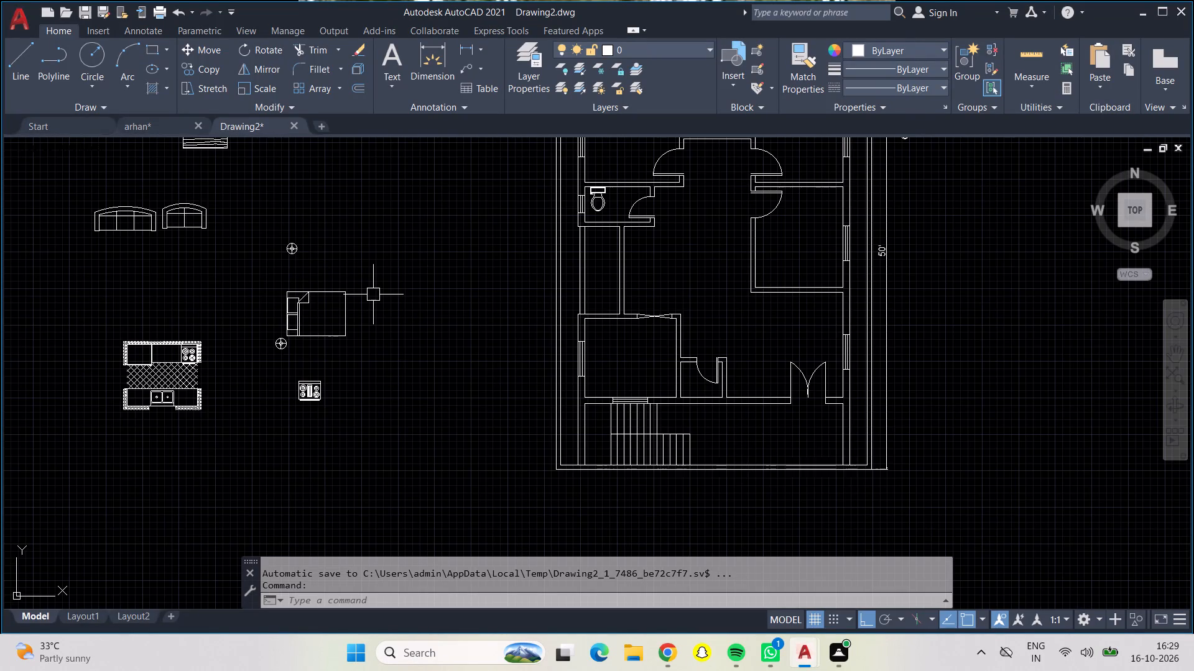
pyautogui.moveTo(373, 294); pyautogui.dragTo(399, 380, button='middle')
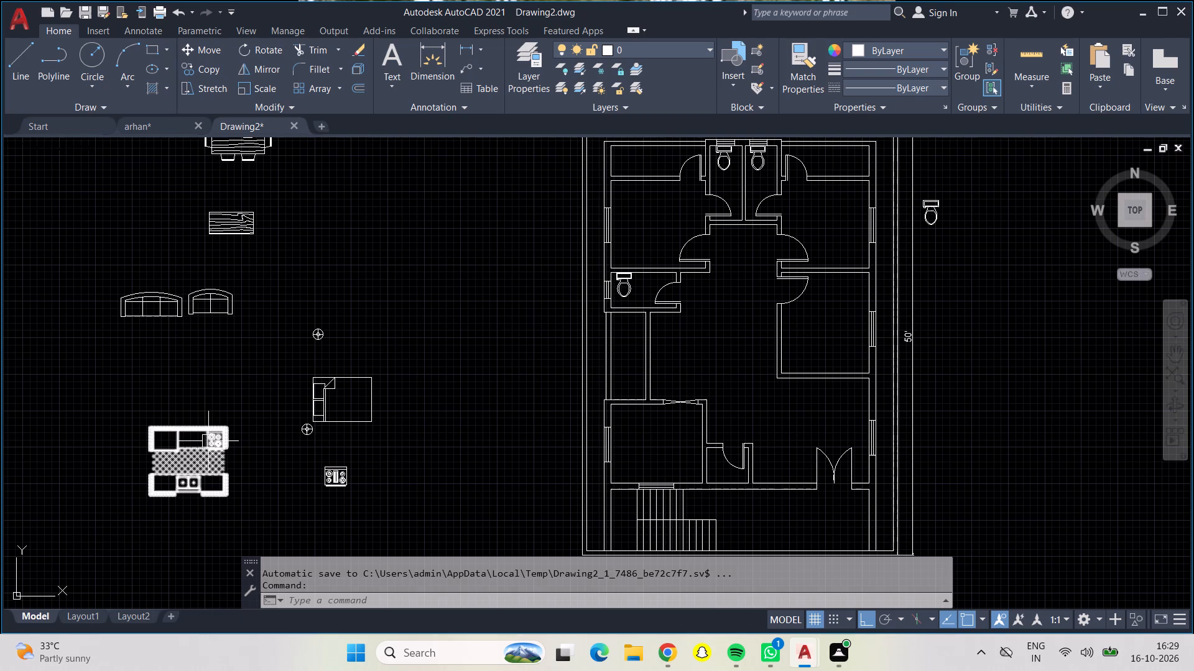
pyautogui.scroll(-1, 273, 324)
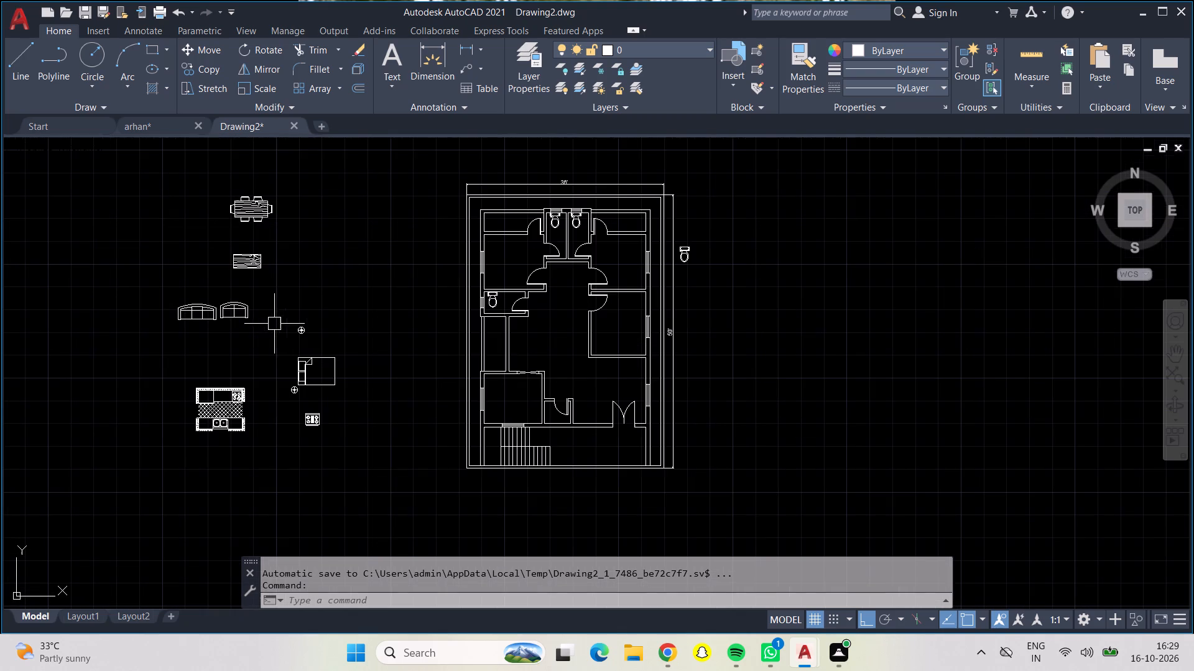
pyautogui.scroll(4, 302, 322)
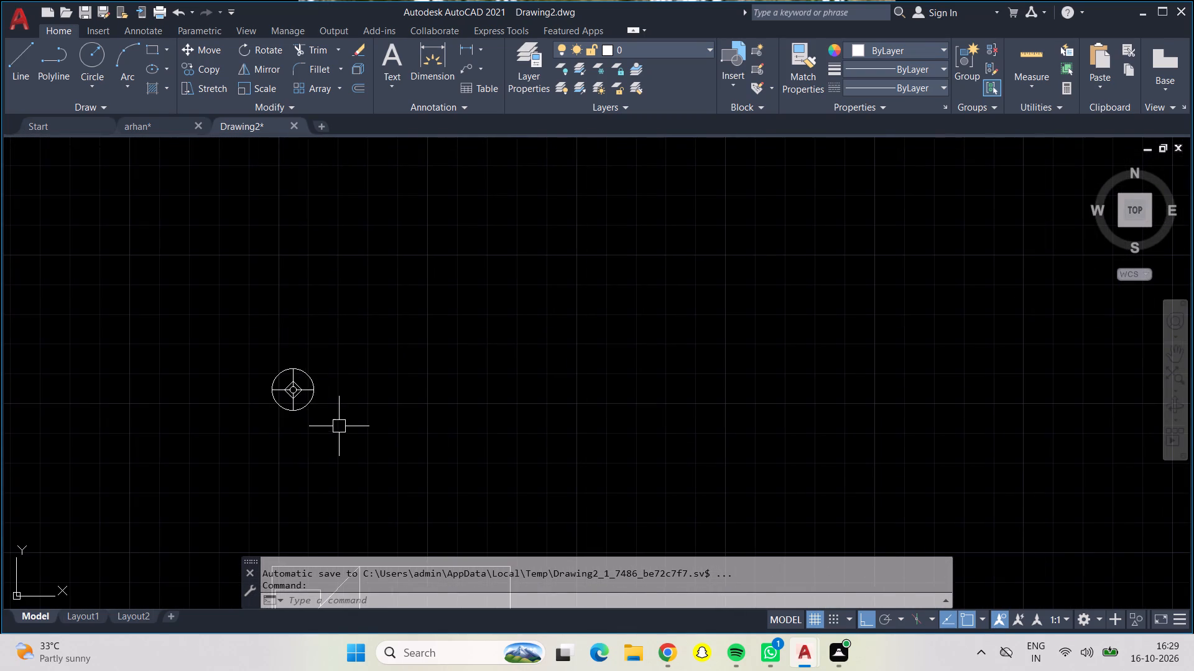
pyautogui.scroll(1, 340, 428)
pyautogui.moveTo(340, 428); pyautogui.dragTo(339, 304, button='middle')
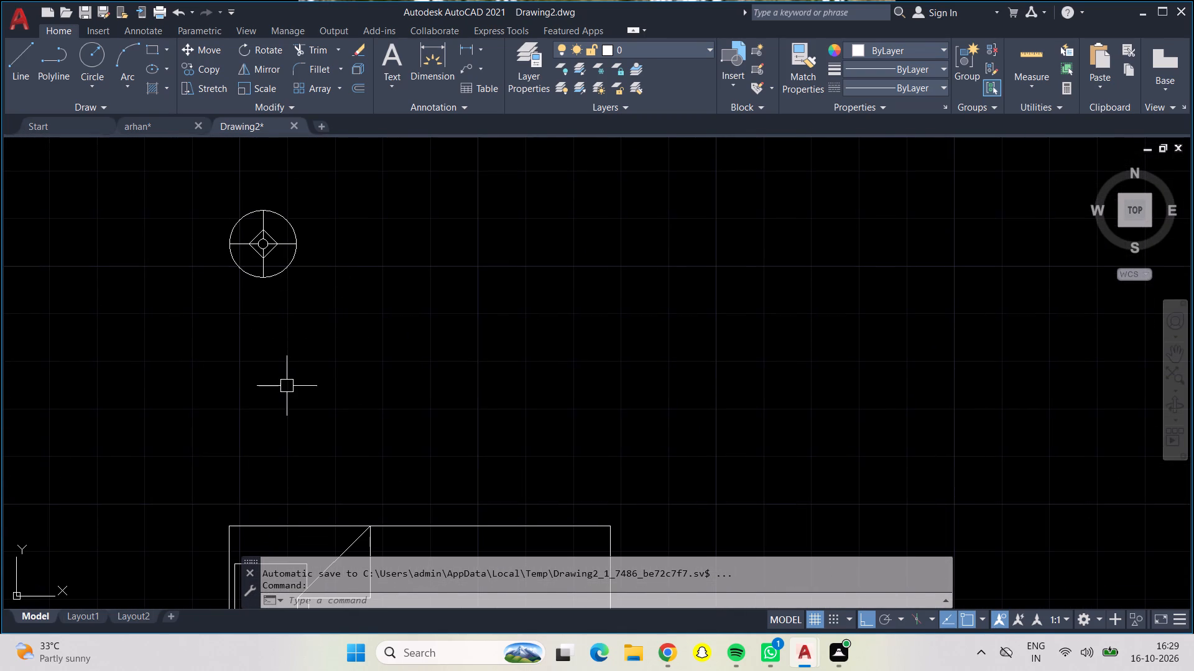
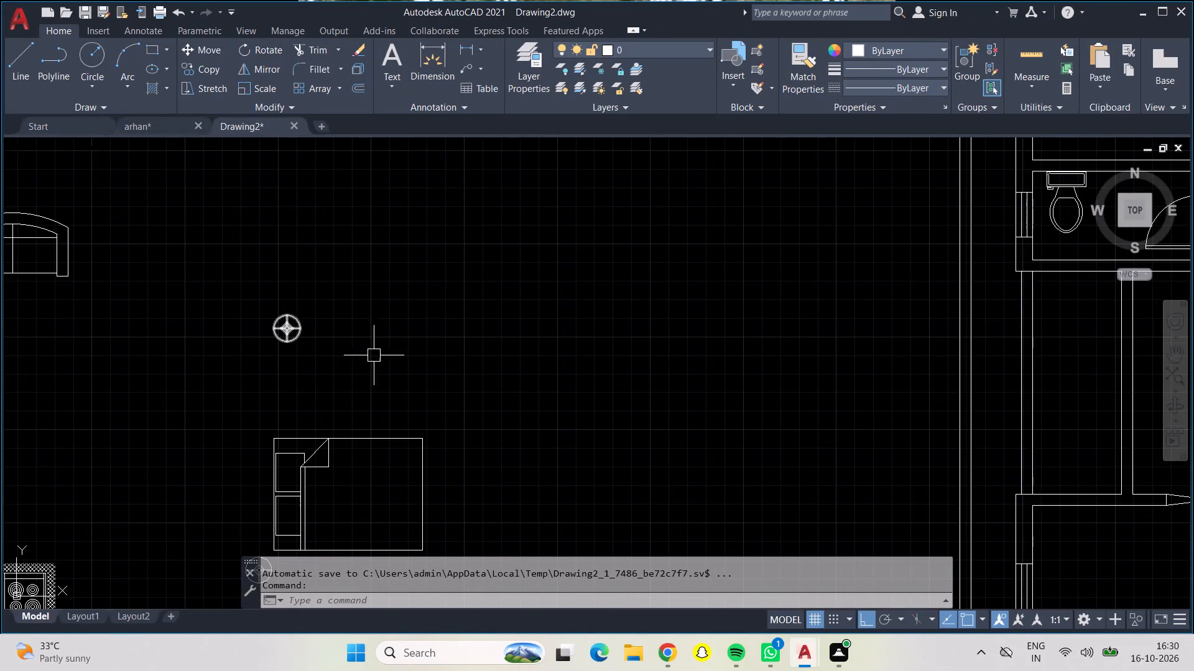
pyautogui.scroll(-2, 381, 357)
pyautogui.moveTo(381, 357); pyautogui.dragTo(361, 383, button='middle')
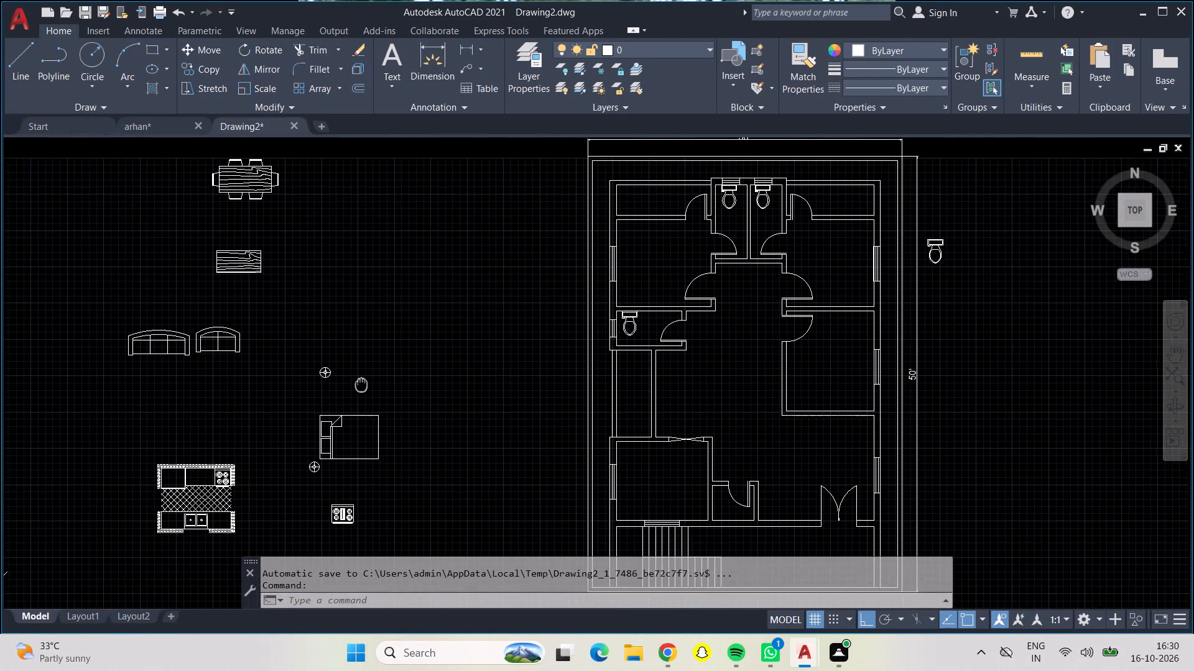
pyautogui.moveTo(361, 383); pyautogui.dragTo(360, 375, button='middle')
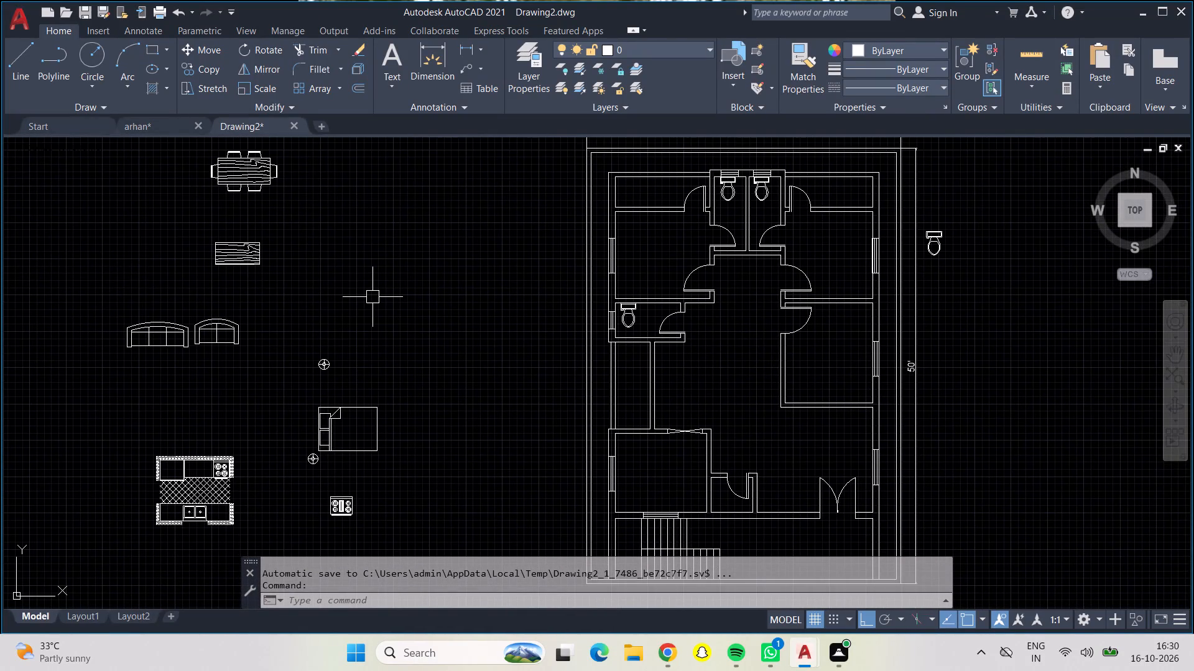
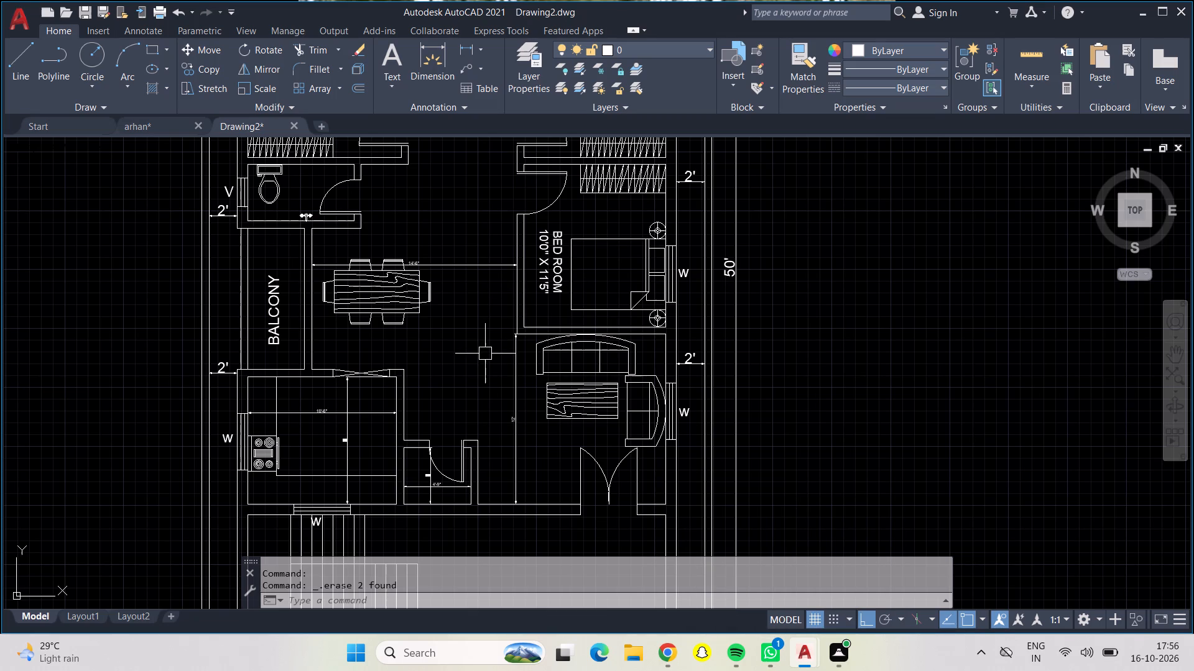
# Create a multiline text box inside the kitchen with 9" text height and centred alignment.
pyautogui.moveTo(489, 355); pyautogui.dragTo(474, 314, button='middle')
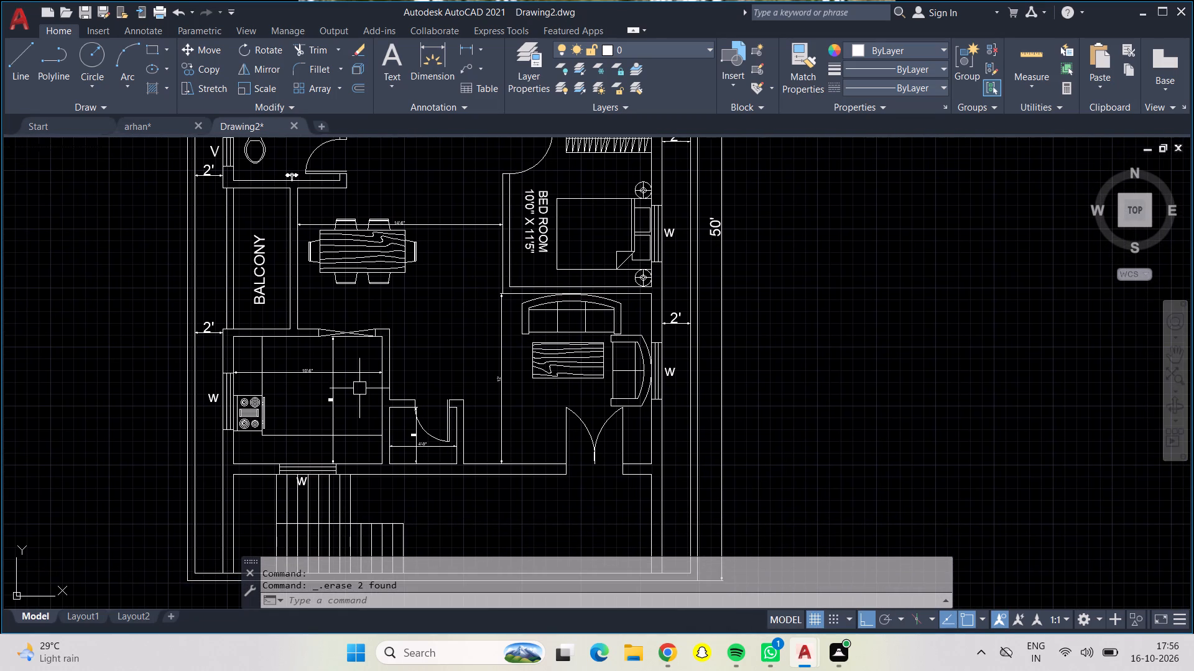
pyautogui.scroll(3, 340, 393)
pyautogui.moveTo(336, 391); pyautogui.dragTo(385, 401, button='middle')
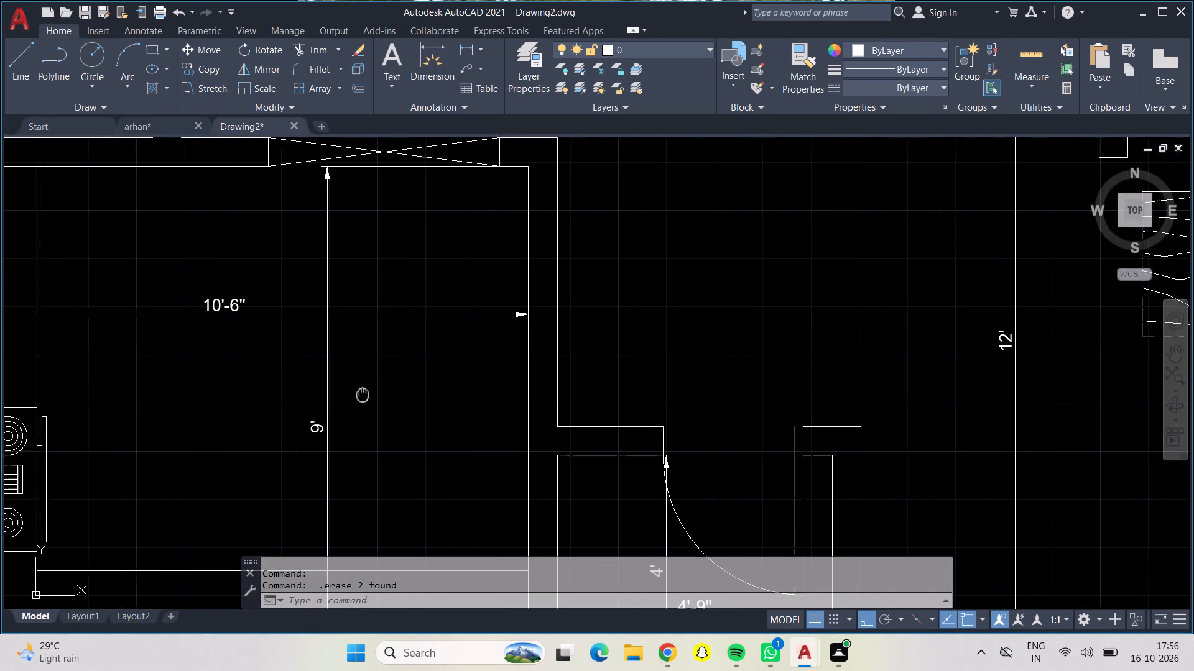
pyautogui.moveTo(385, 401); pyautogui.dragTo(420, 413, button='middle')
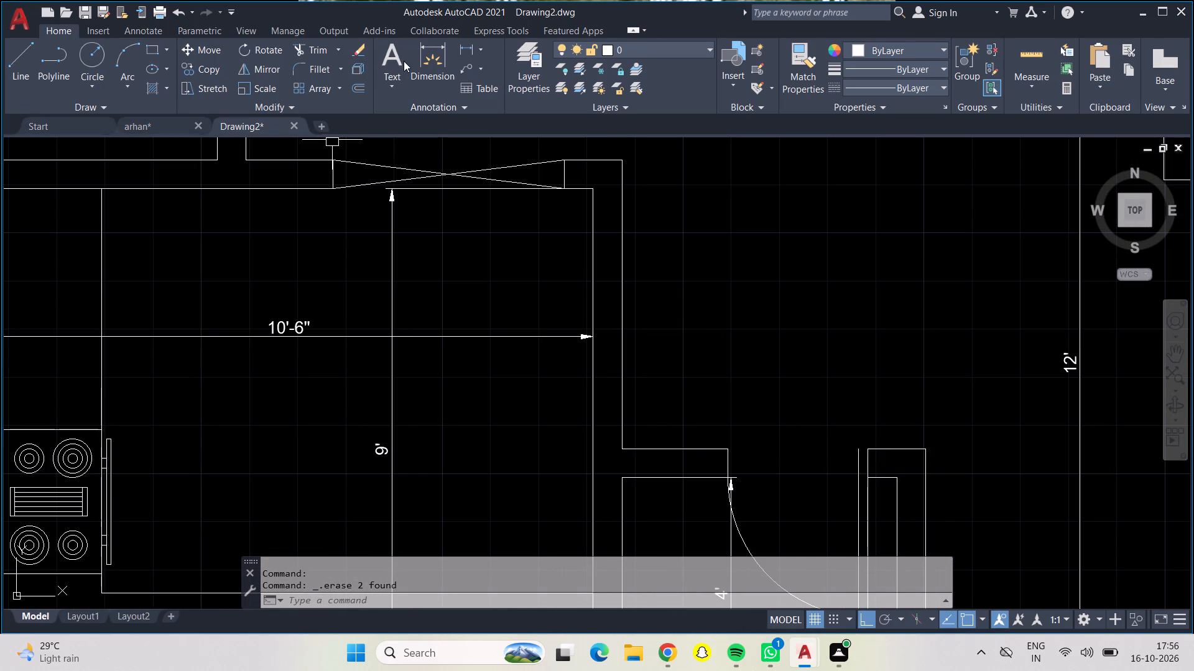
pyautogui.click(399, 59)
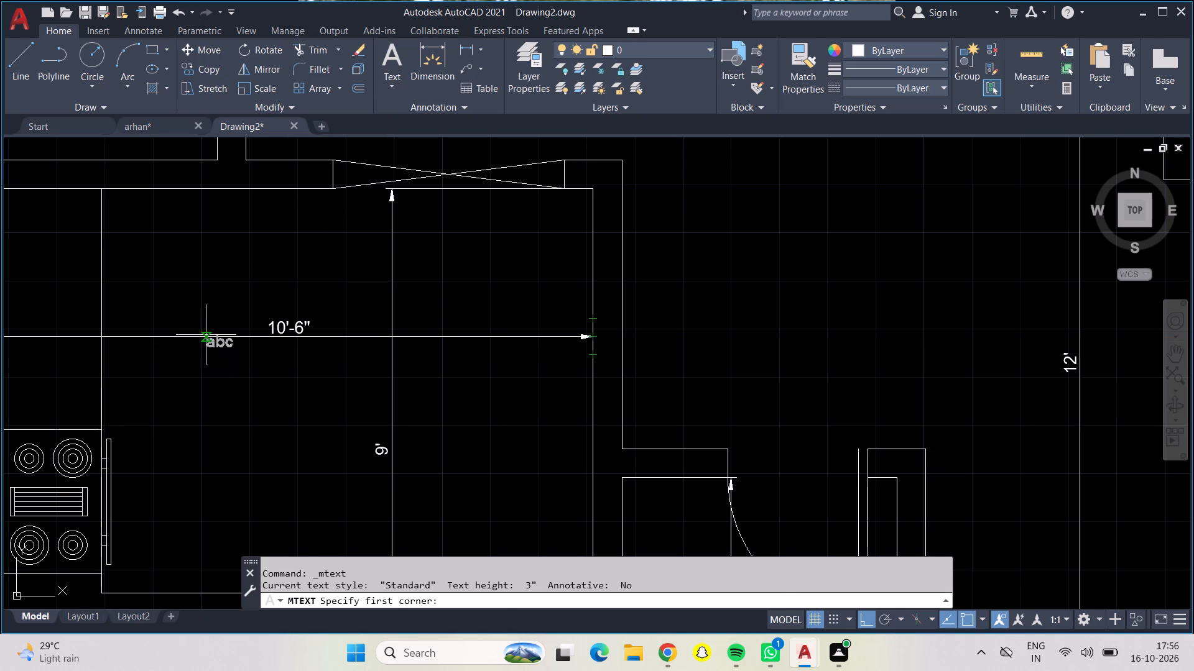
pyautogui.click(206, 335)
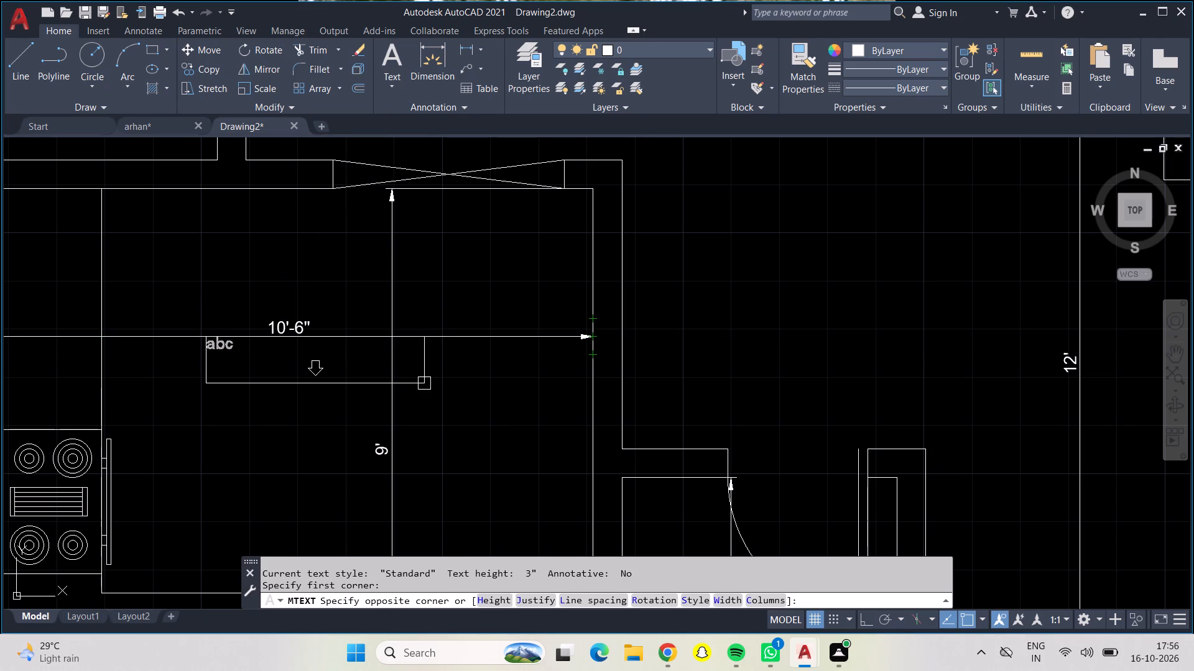
pyautogui.click(492, 387)
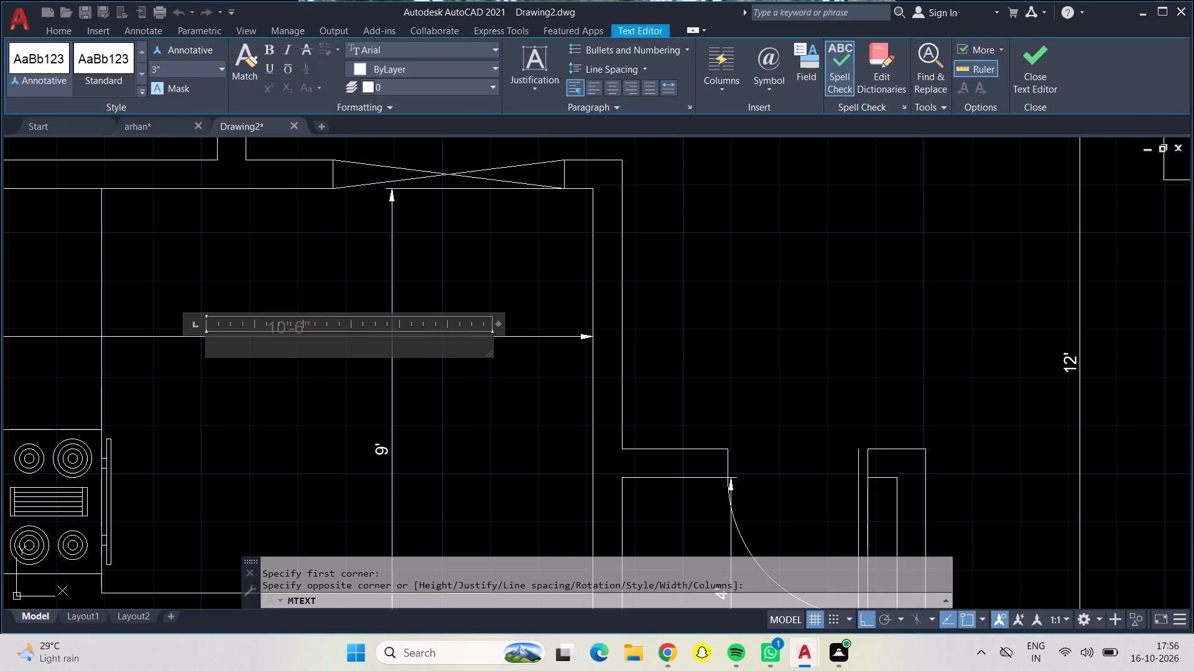
pyautogui.click(221, 74)
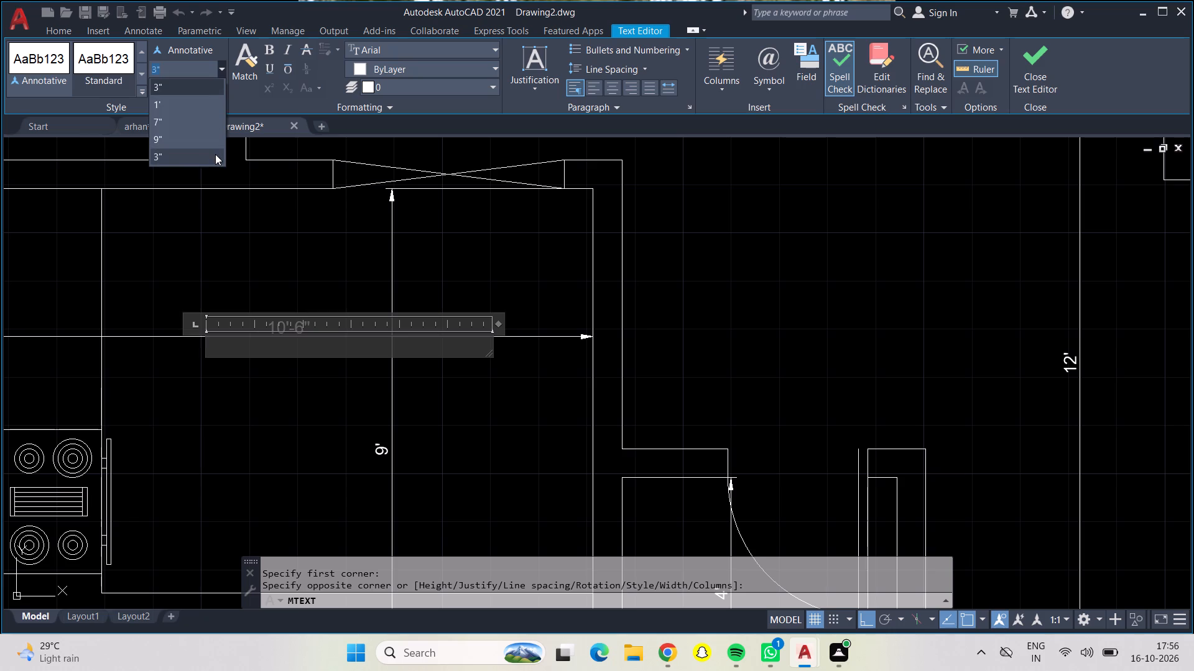
pyautogui.click(217, 145)
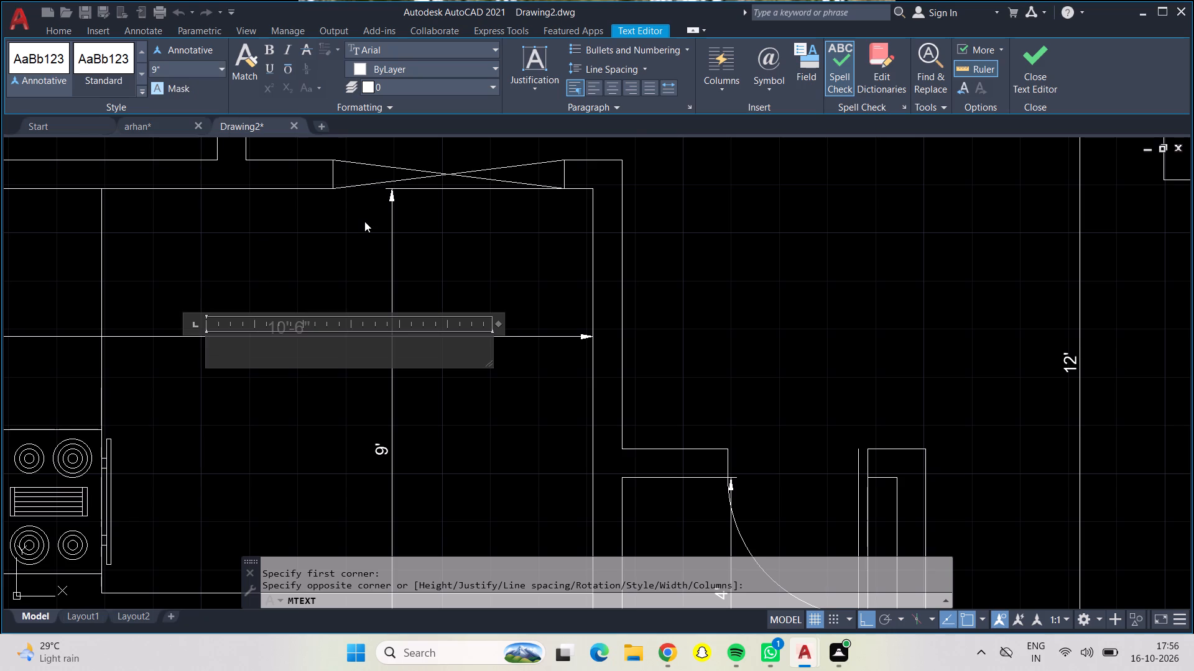
pyautogui.click(611, 88)
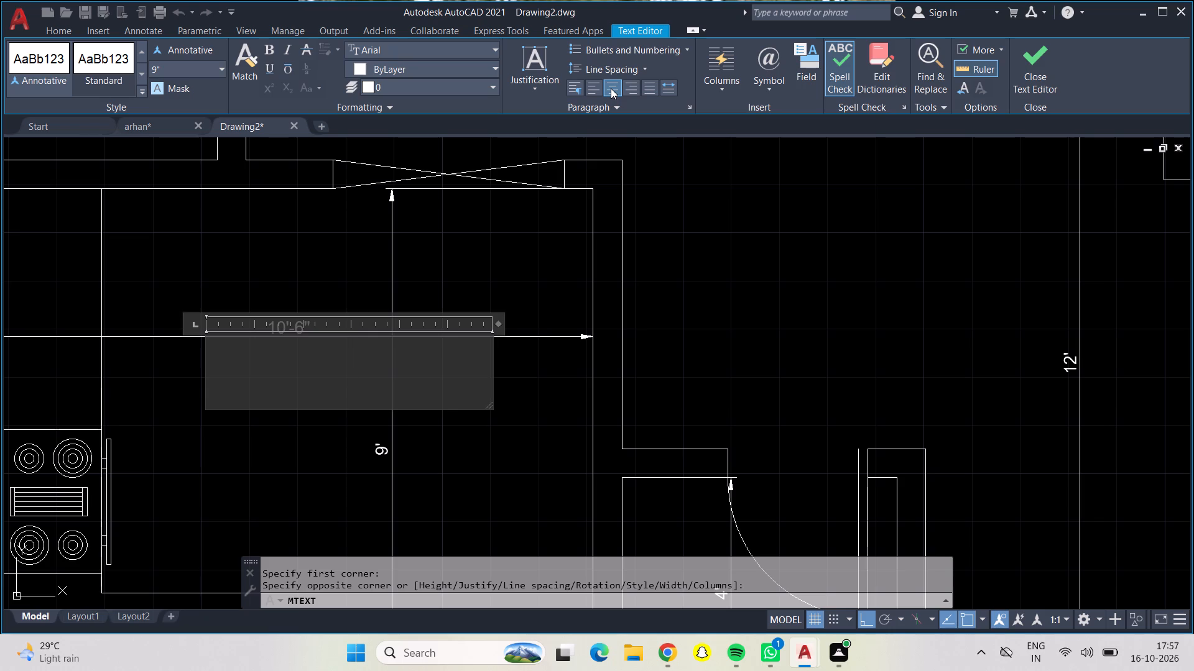
# Enter KITCHEN as the first line of the kitchen label and begin a second line.
pyautogui.hotkey('shift', 'k')
pyautogui.press('k')
pyautogui.click(395, 384)
pyautogui.hotkey('shift', 'k')
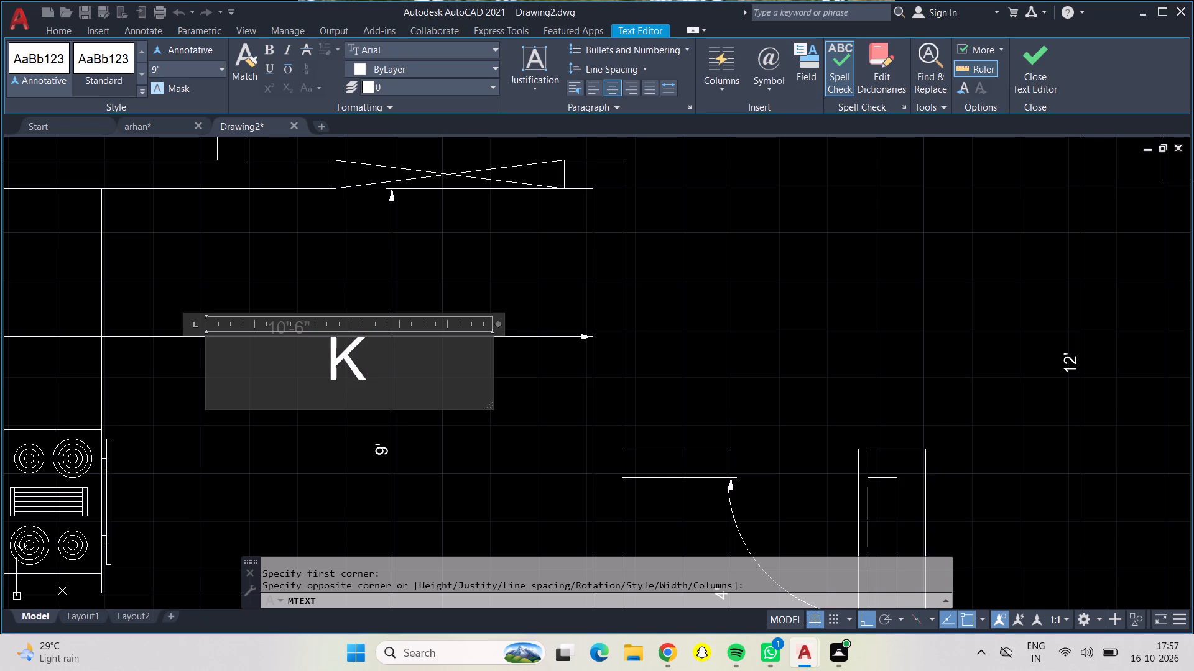
pyautogui.write('IT')
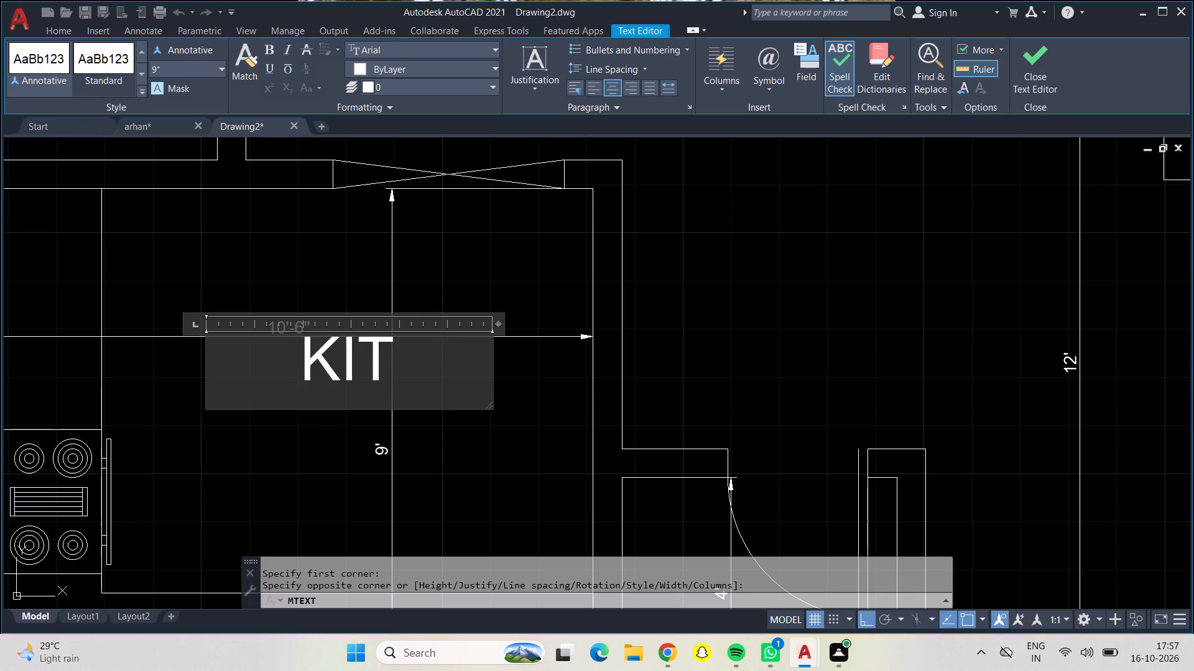
pyautogui.hotkey('shift', 'c')
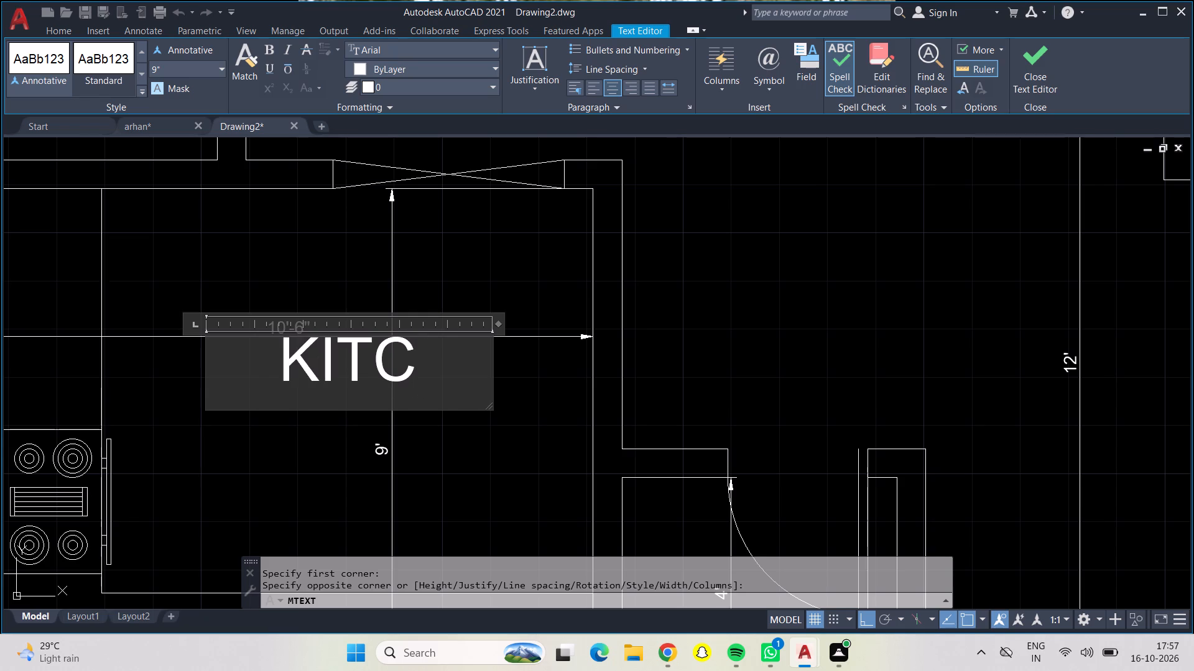
pyautogui.write('HEN')
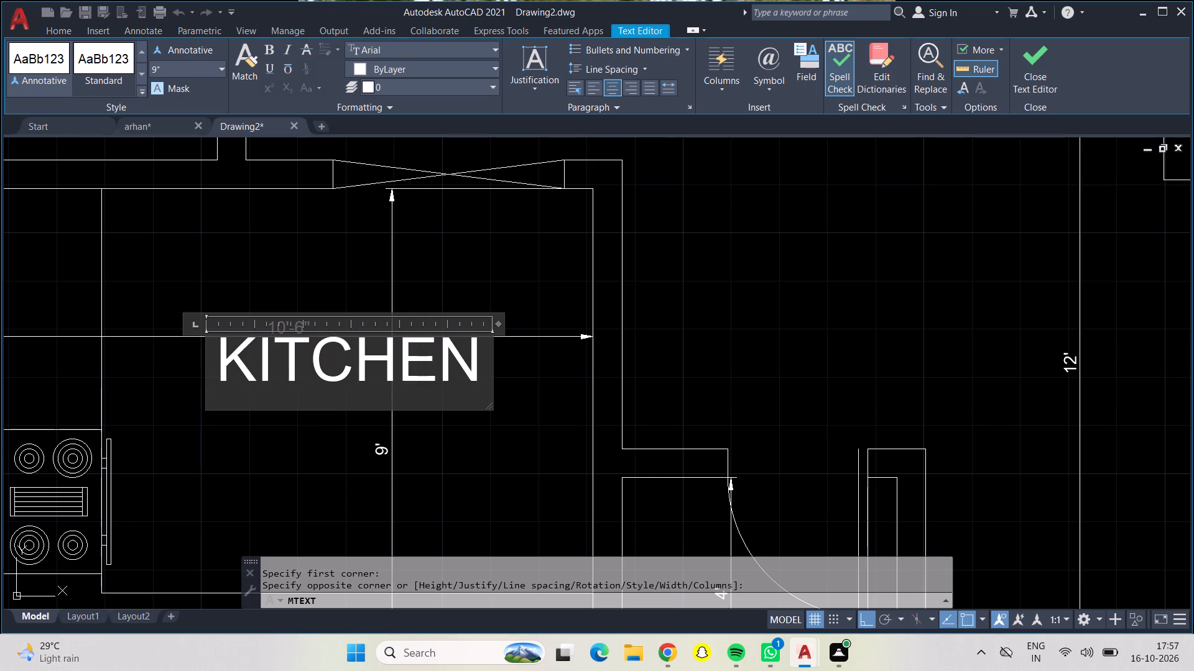
pyautogui.press('Return')
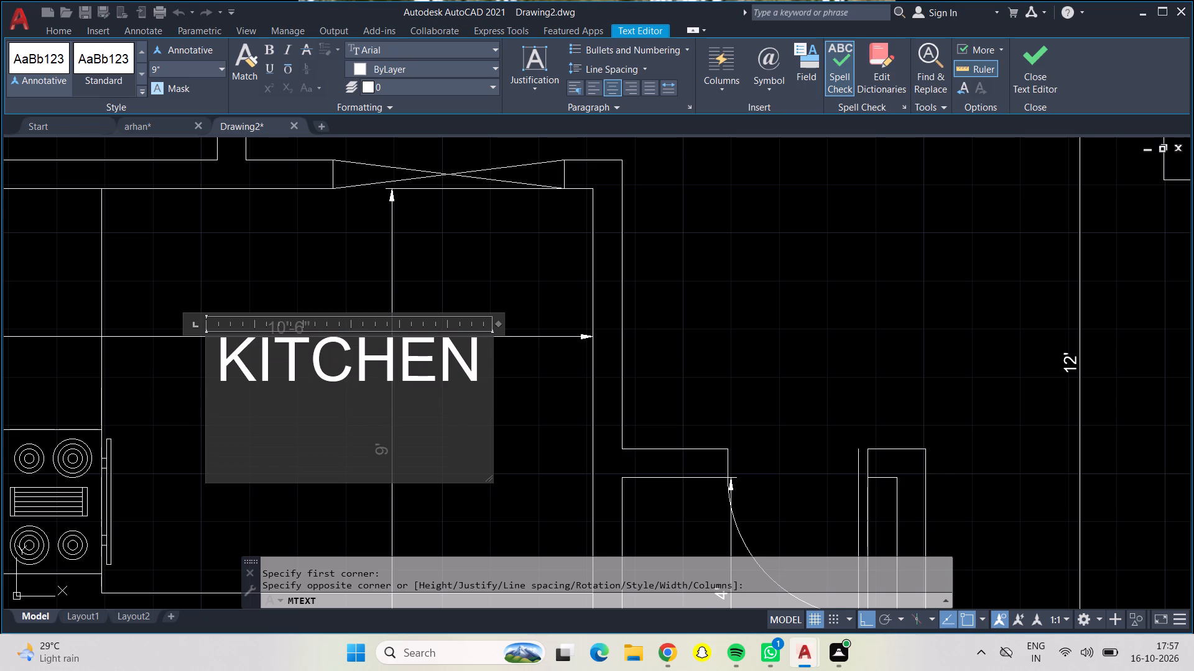
# Add the size 10'6" X 9'0" as the kitchen label's second line and widen the text box to fit it on one line.
pyautogui.write("10'")
pyautogui.press('6')
pyautogui.hotkey('shift', '"')
pyautogui.press('space')
pyautogui.write('X')
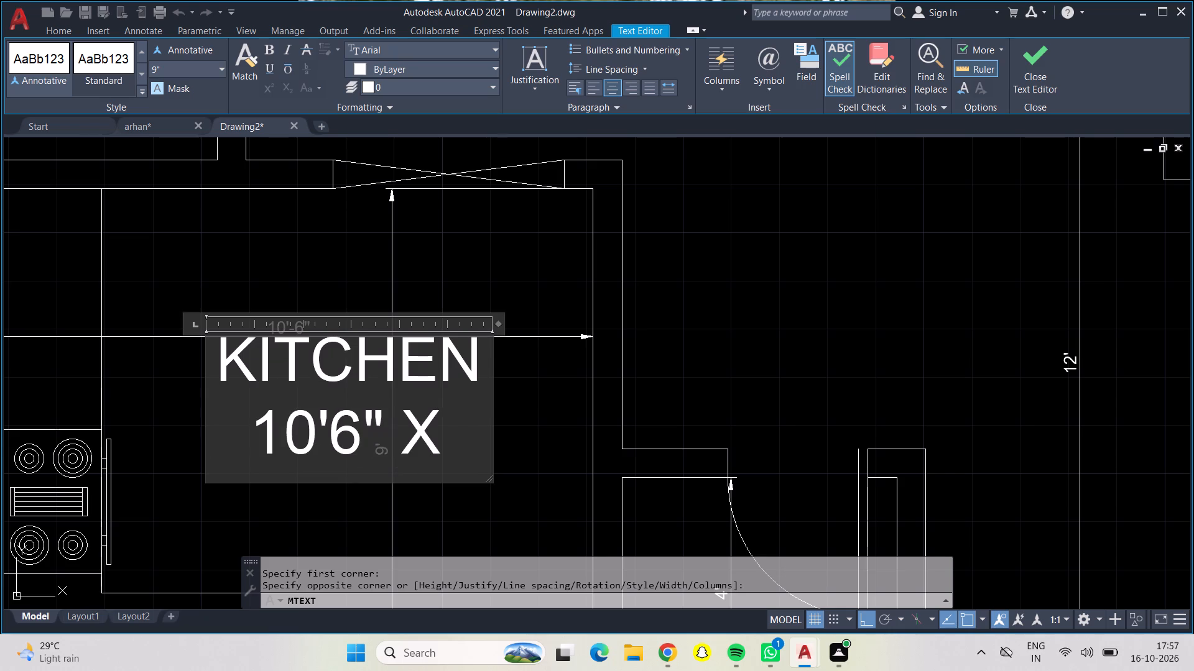
pyautogui.press('space')
pyautogui.press('9')
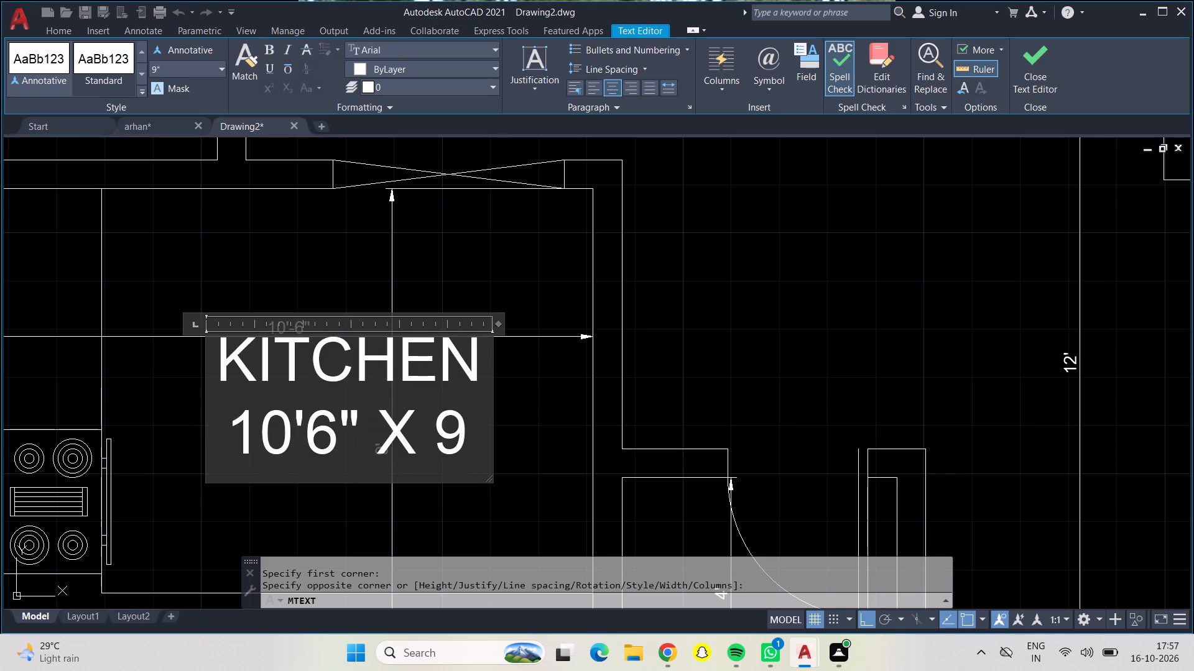
pyautogui.write("'0")
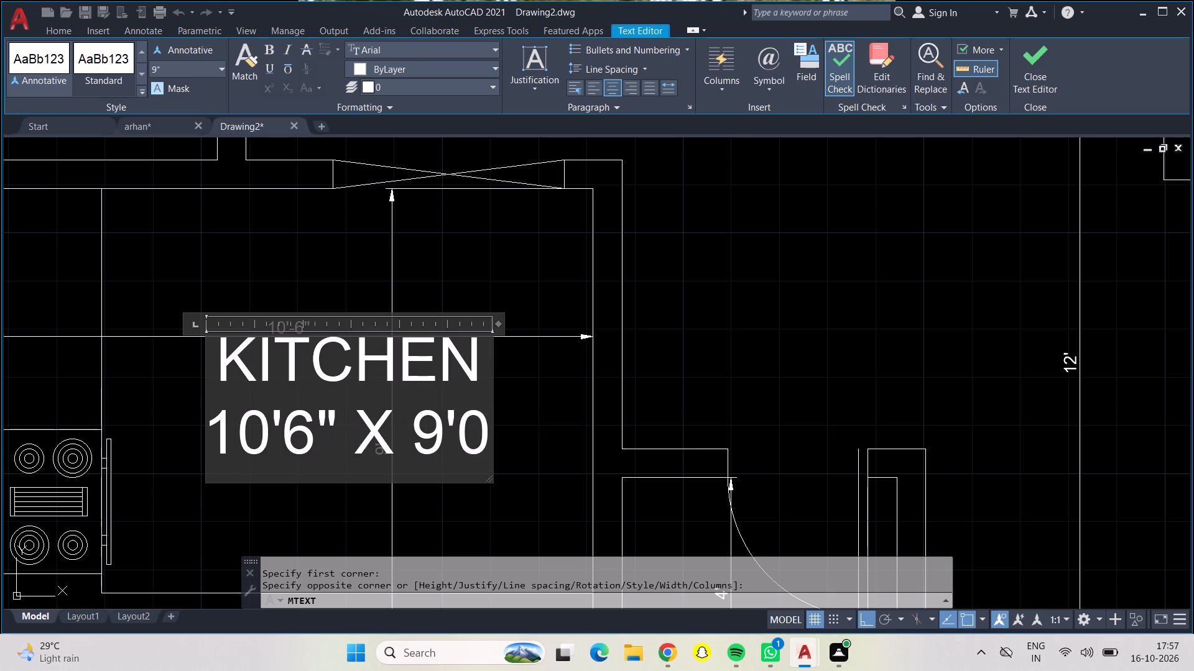
pyautogui.hotkey('shift', '"')
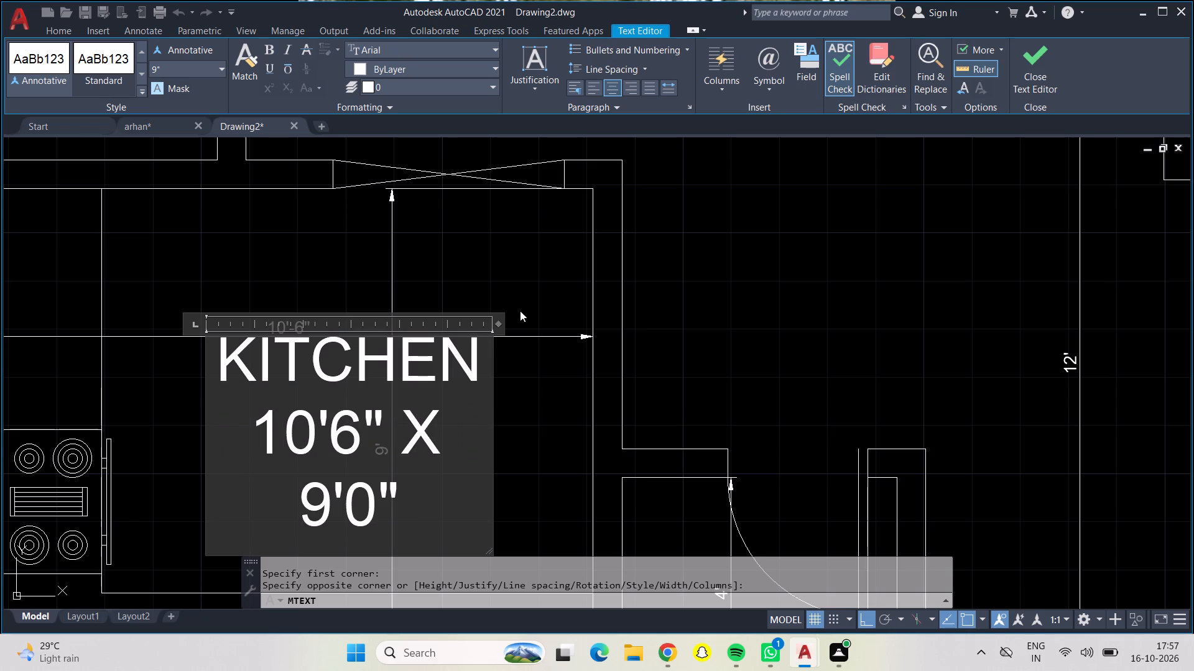
pyautogui.moveTo(499, 324); pyautogui.dragTo(530, 323)
pyautogui.click(520, 273)
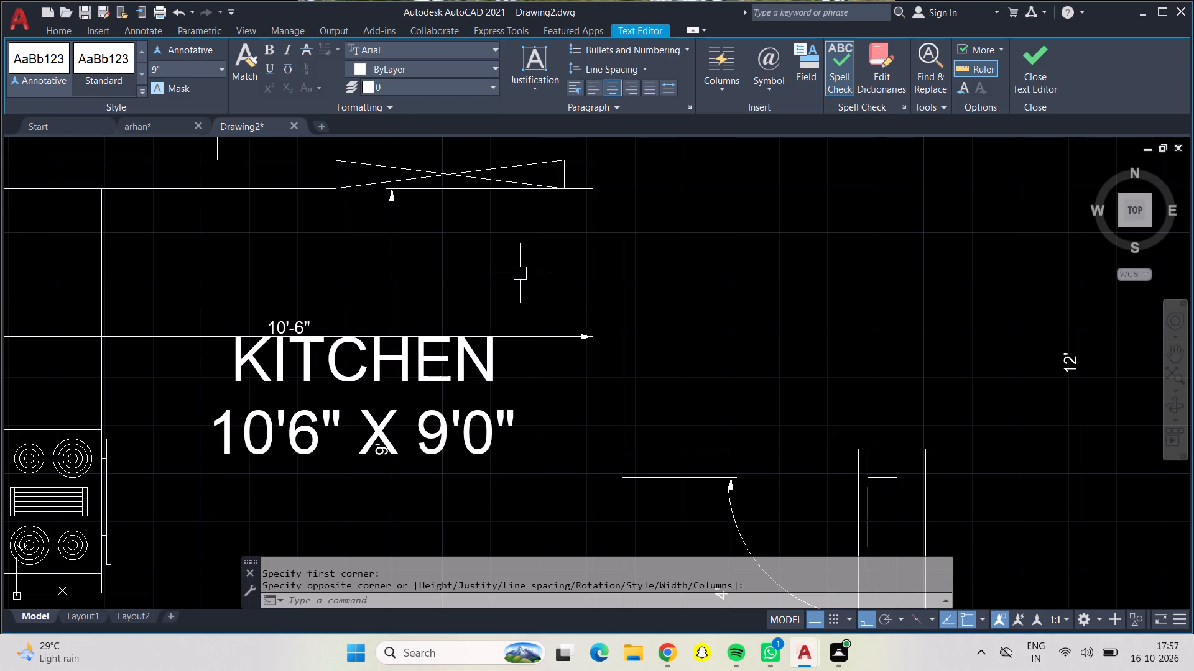
# Delete the kitchen's vertical and horizontal dimensions crossing the new label.
pyautogui.click(391, 277)
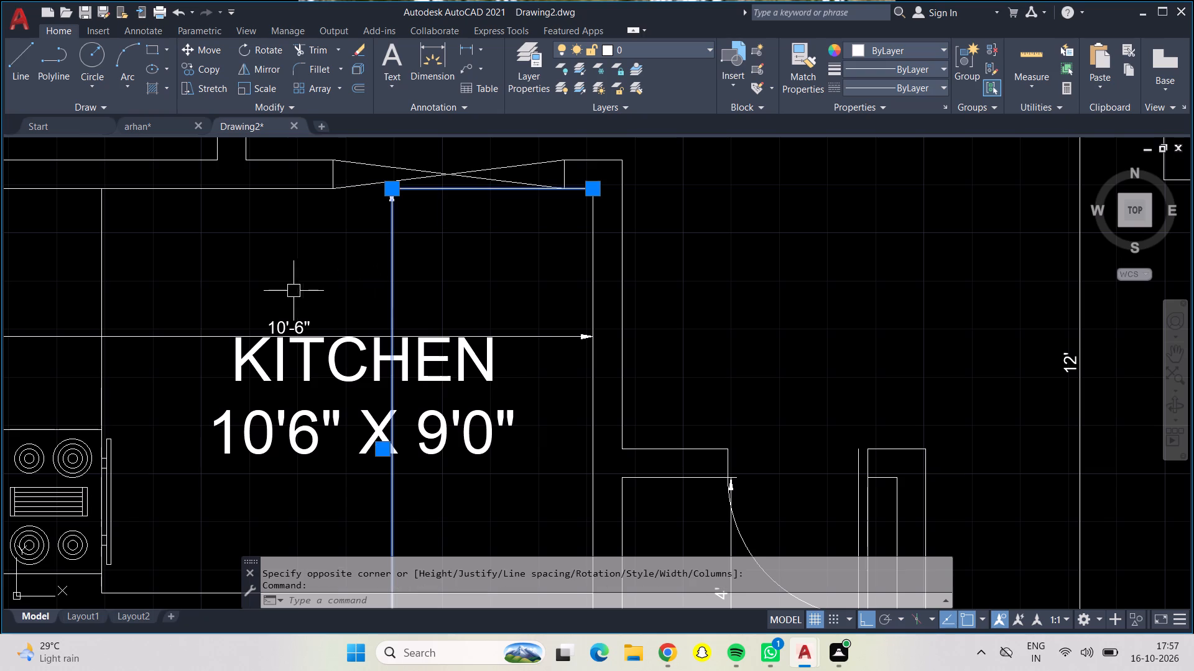
pyautogui.click(202, 340)
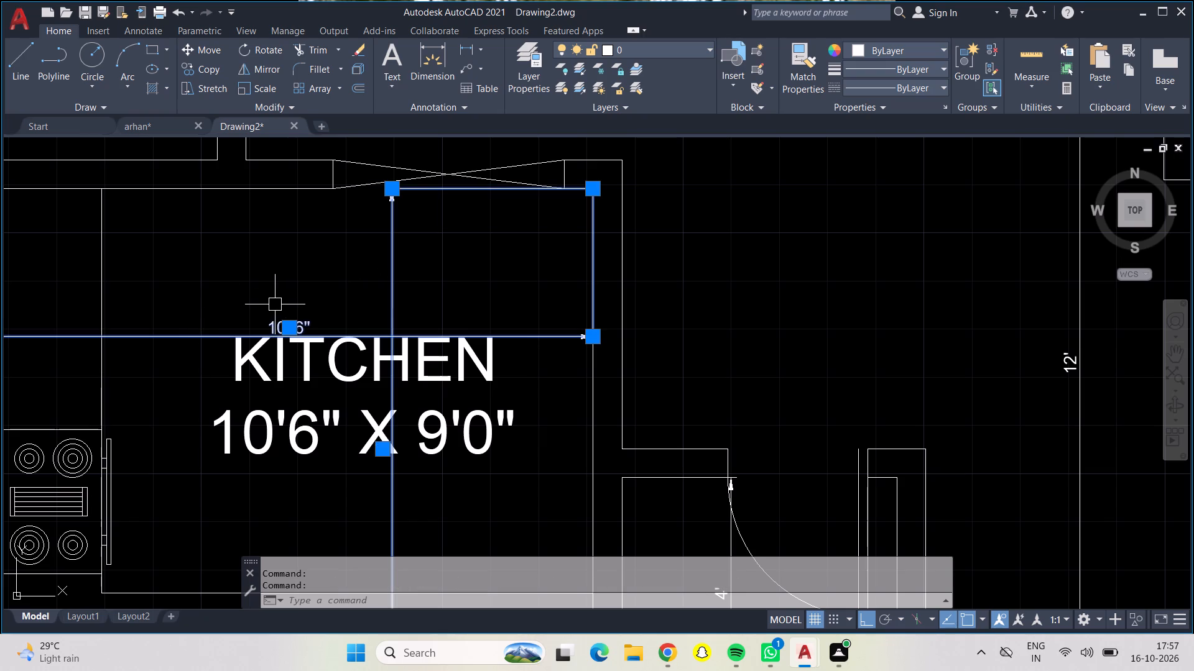
pyautogui.press('Delete')
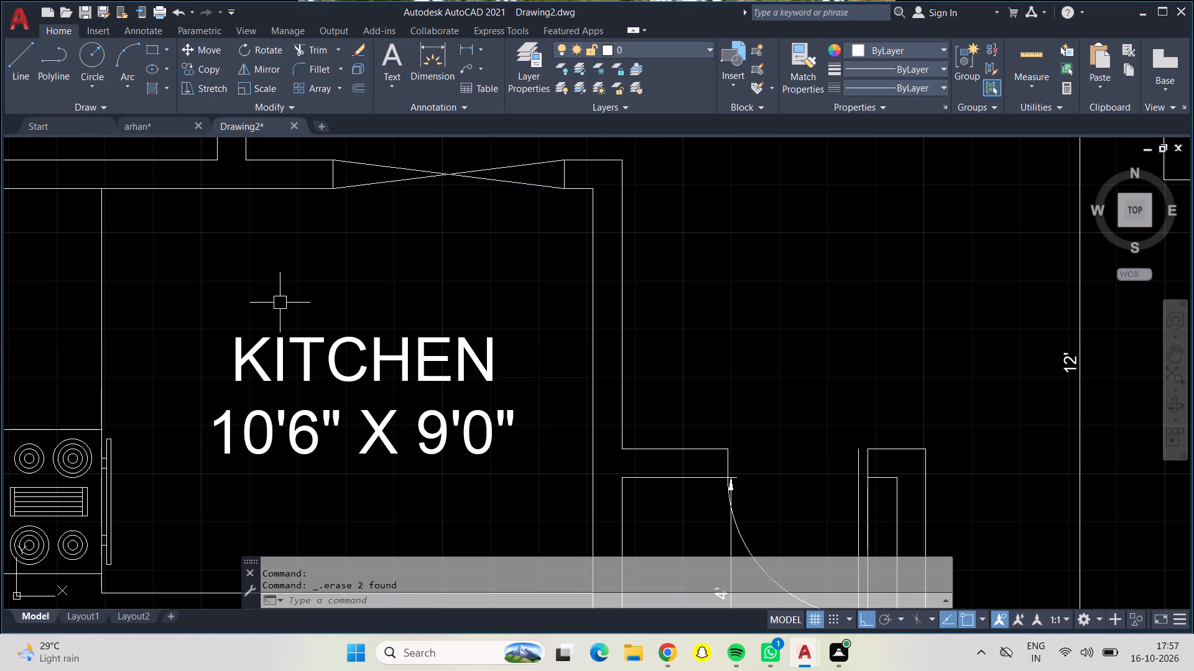
# Dimension the dining area's vertical length from the wall corner above the toilet entrance down to the small room's wall beside the kitchen.
pyautogui.scroll(-2, 686, 334)
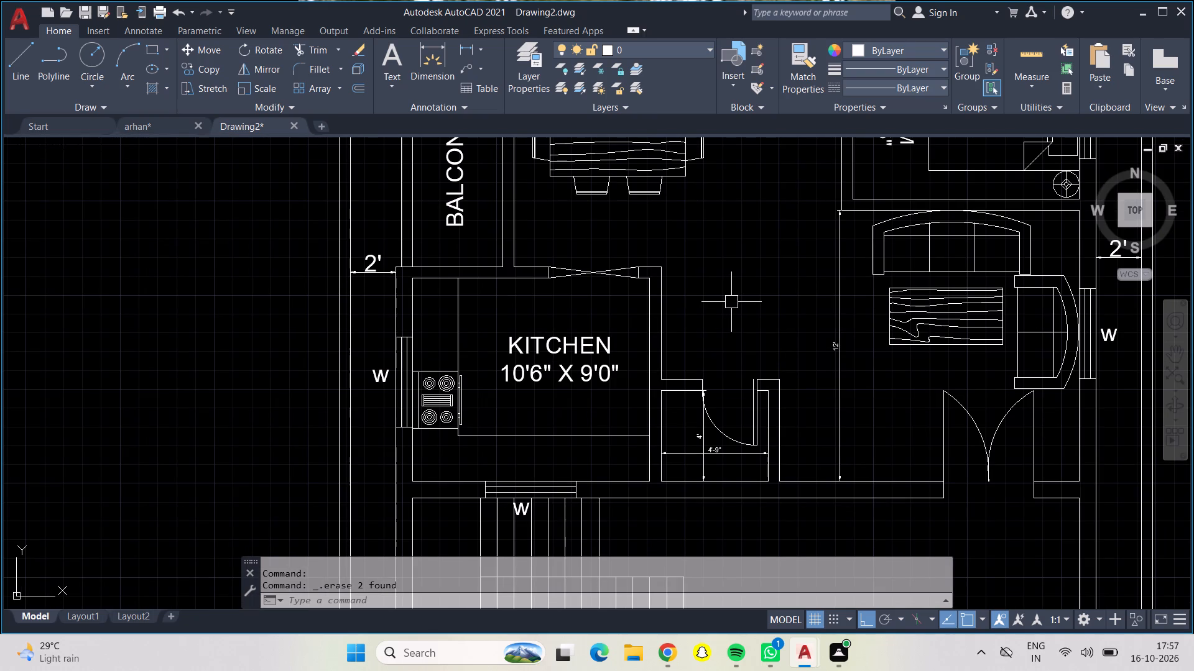
pyautogui.moveTo(731, 301); pyautogui.dragTo(641, 283, button='middle')
pyautogui.moveTo(675, 245); pyautogui.dragTo(748, 409, button='middle')
pyautogui.moveTo(731, 337); pyautogui.dragTo(767, 371, button='middle')
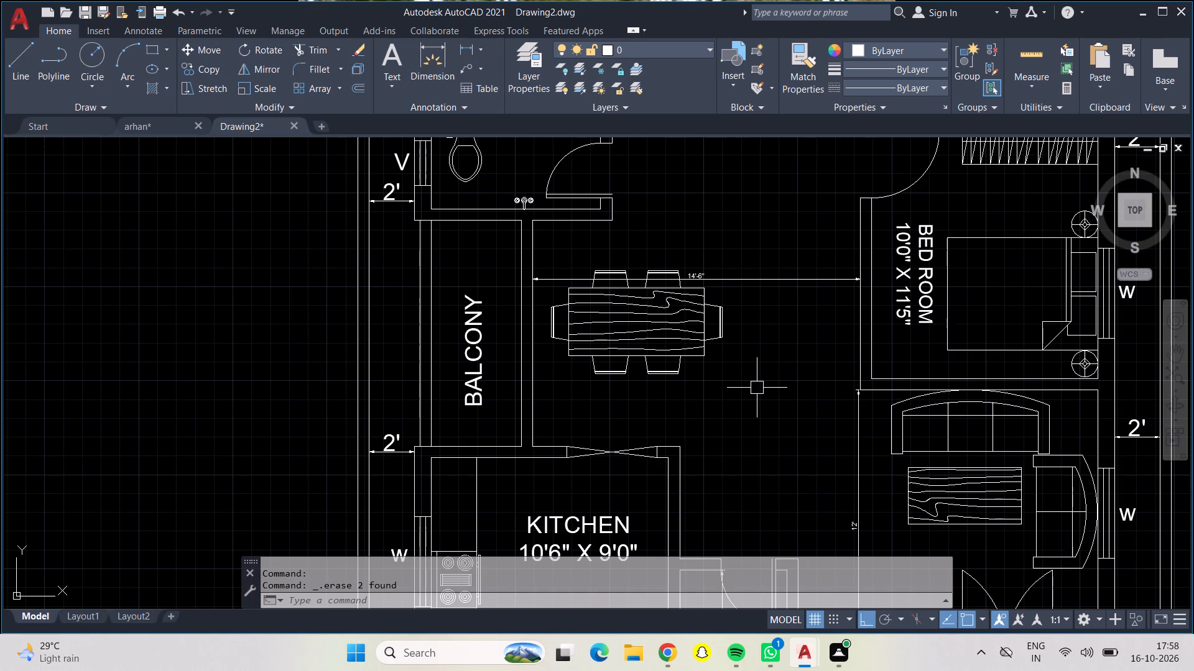
pyautogui.moveTo(757, 383); pyautogui.dragTo(757, 399, button='middle')
pyautogui.moveTo(757, 399); pyautogui.dragTo(762, 577, button='middle')
pyautogui.scroll(-1, 749, 429)
pyautogui.moveTo(749, 429); pyautogui.dragTo(721, 378, button='middle')
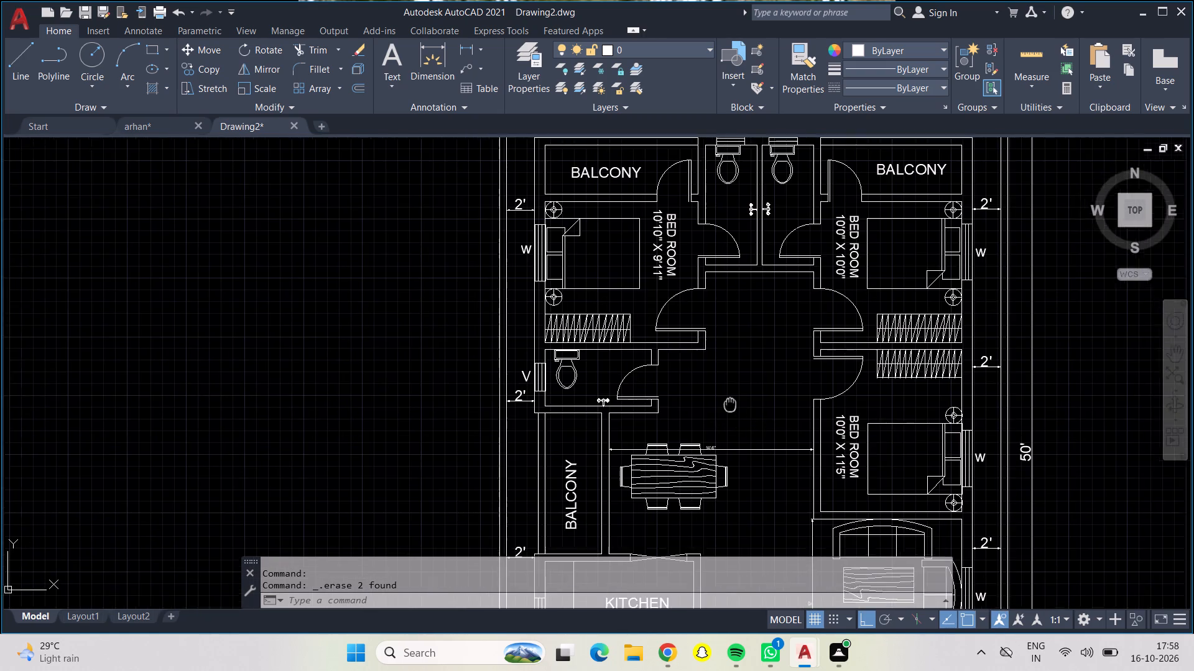
pyautogui.moveTo(721, 378); pyautogui.dragTo(696, 252, button='middle')
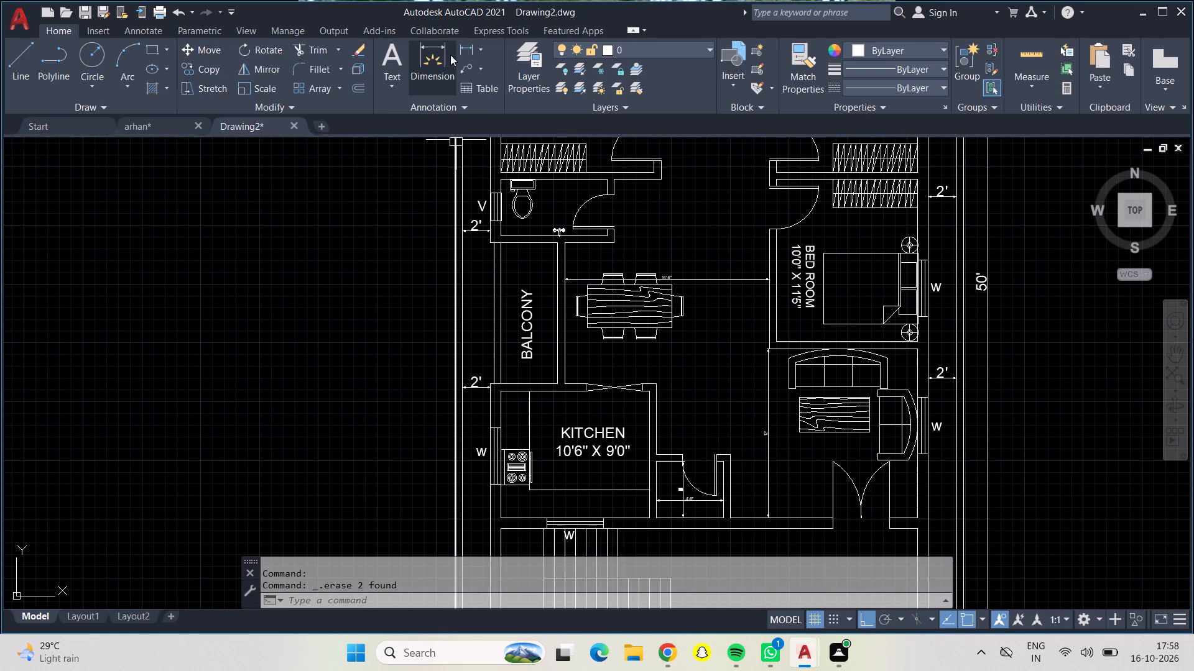
pyautogui.click(439, 55)
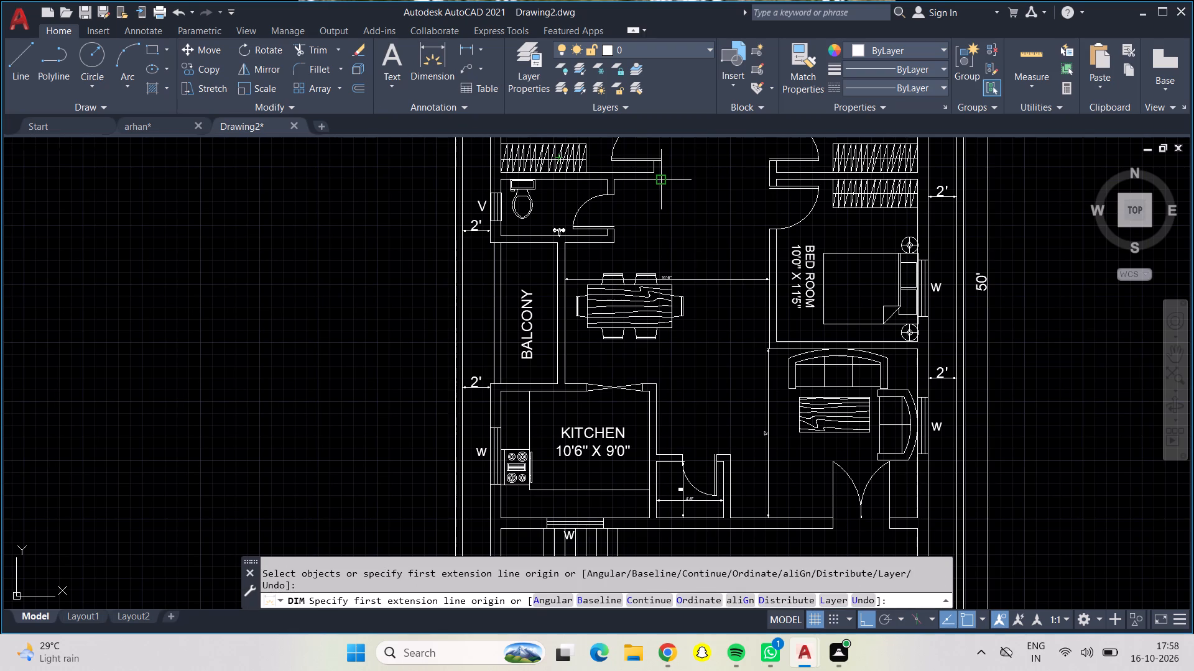
pyautogui.click(660, 180)
pyautogui.scroll(2, 659, 444)
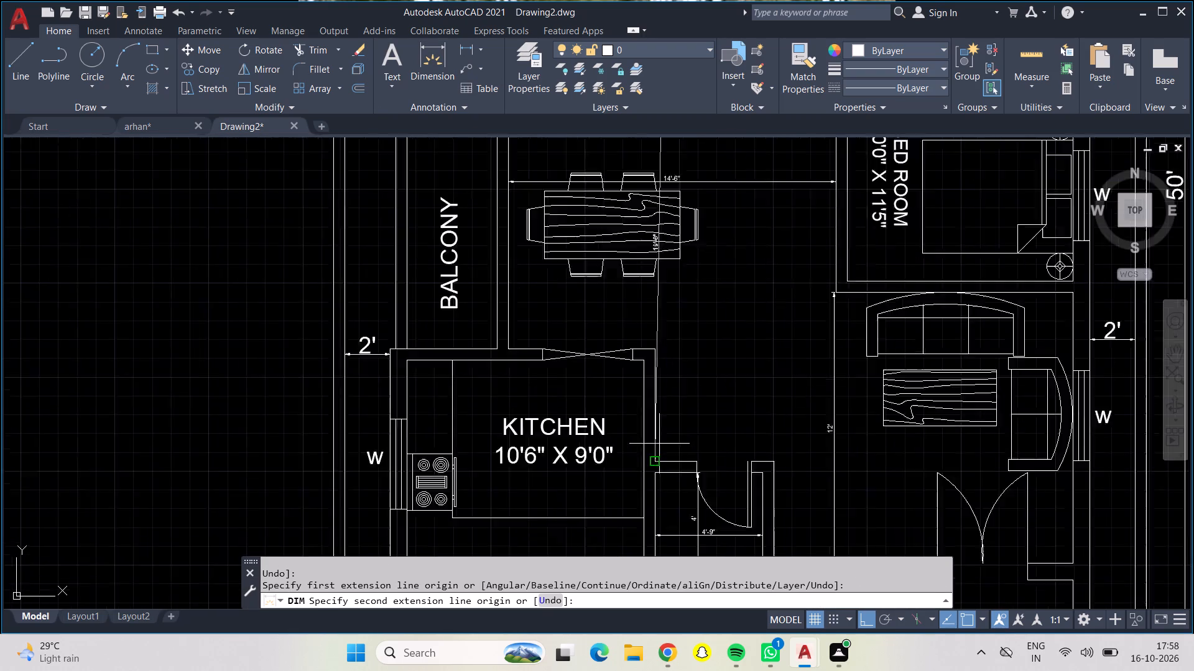
pyautogui.scroll(1, 659, 444)
pyautogui.click(669, 488)
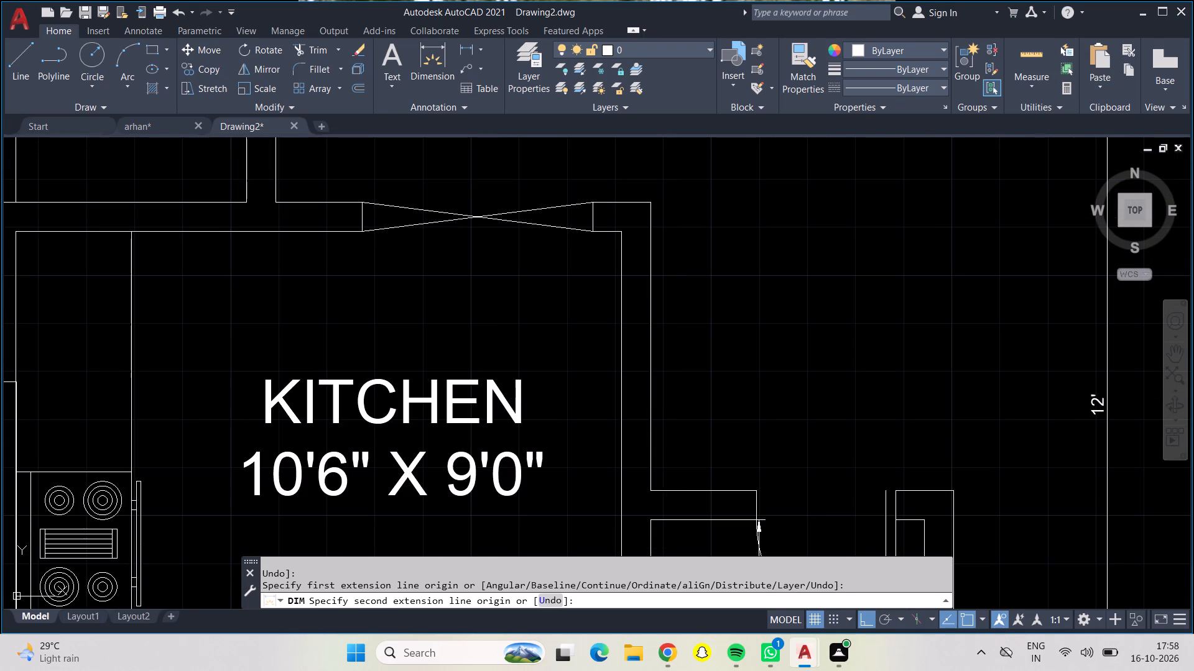
pyautogui.click(716, 439)
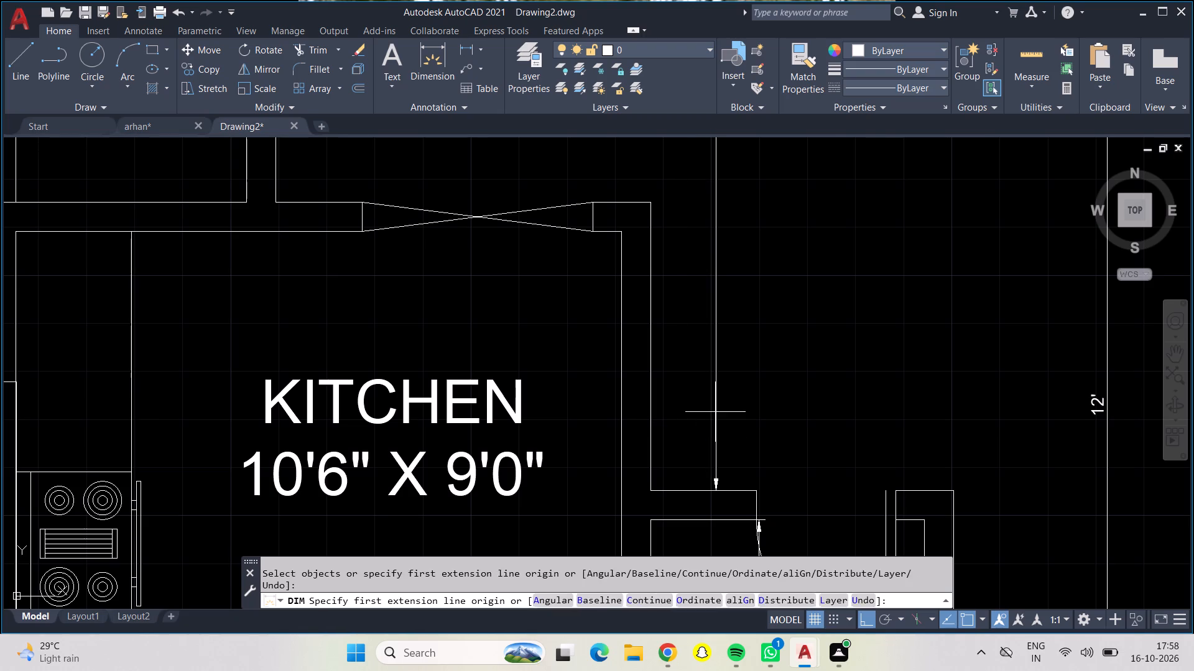
pyautogui.scroll(-1, 723, 370)
pyautogui.moveTo(759, 322); pyautogui.dragTo(817, 666, button='middle')
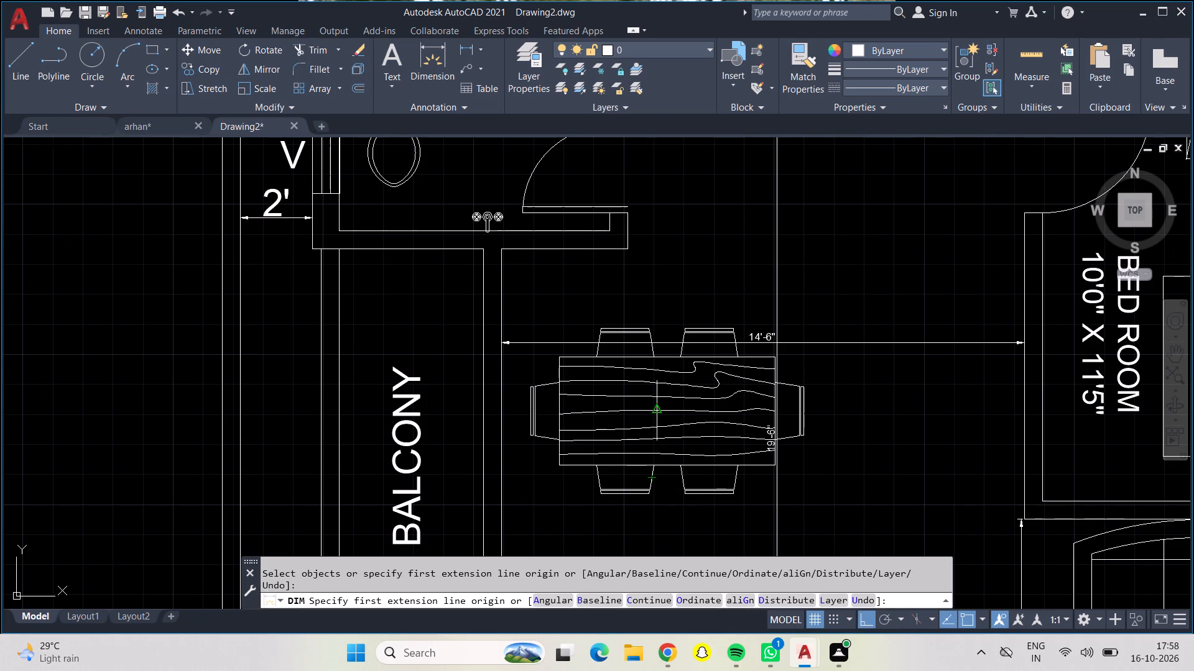
pyautogui.press('Escape')
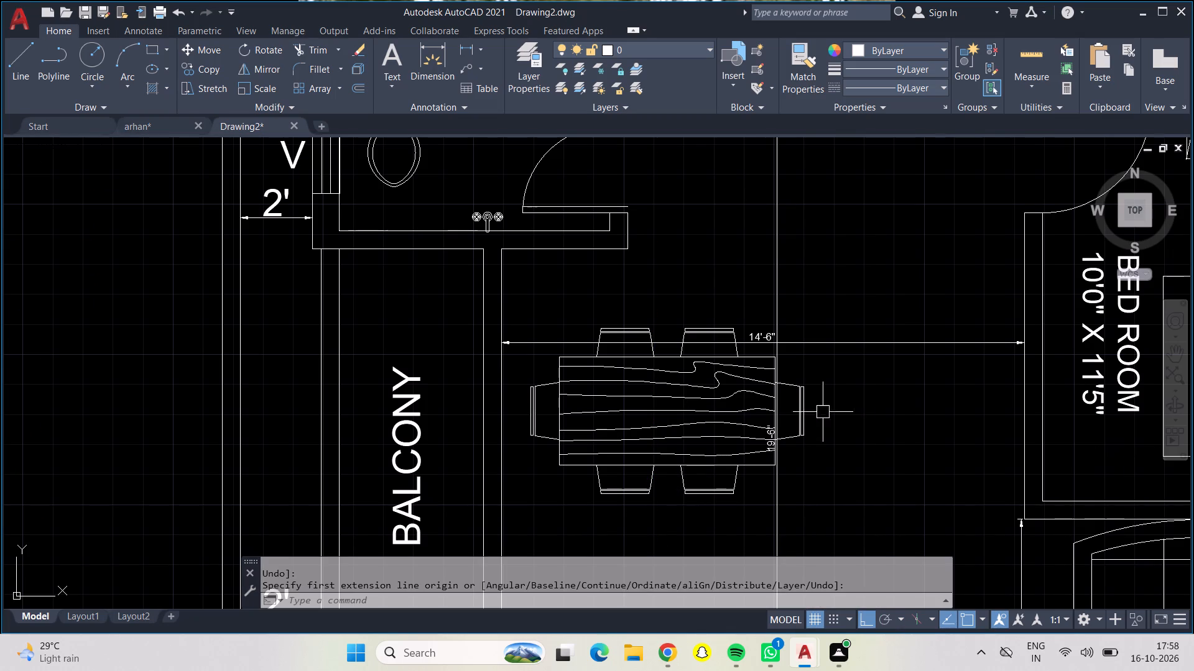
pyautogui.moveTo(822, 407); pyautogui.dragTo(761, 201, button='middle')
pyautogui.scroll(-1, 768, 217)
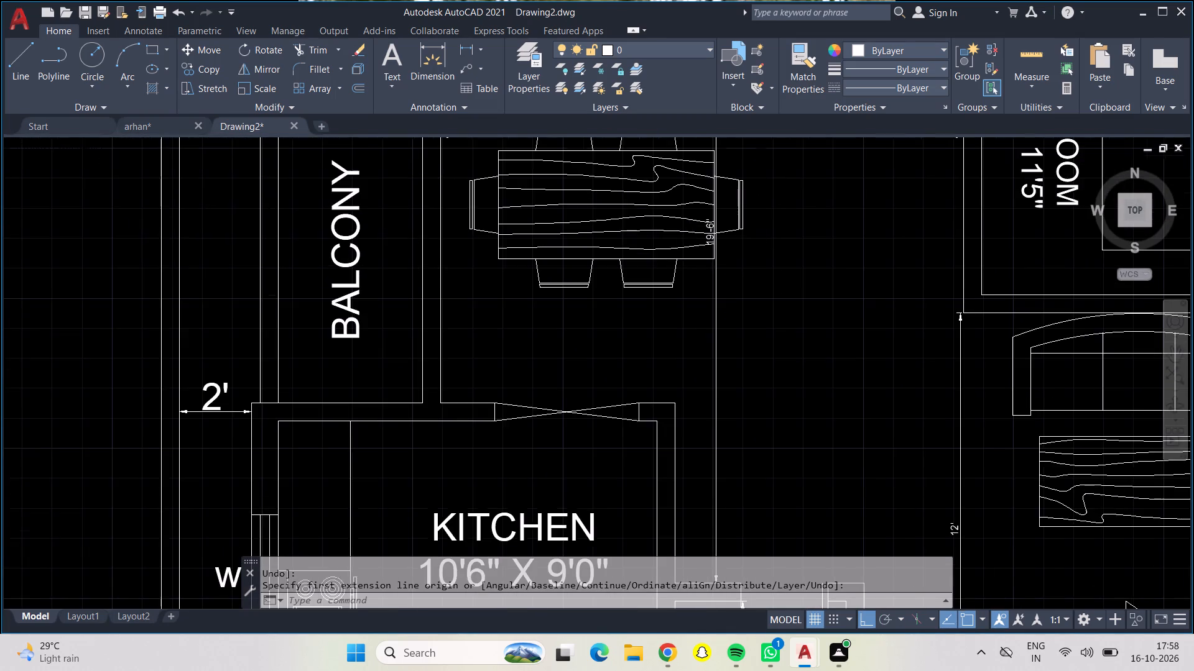
# Review the whole floor plan and the open dining area to check which spaces still need labels or dimensions.
pyautogui.moveTo(772, 230); pyautogui.dragTo(636, 199, button='middle')
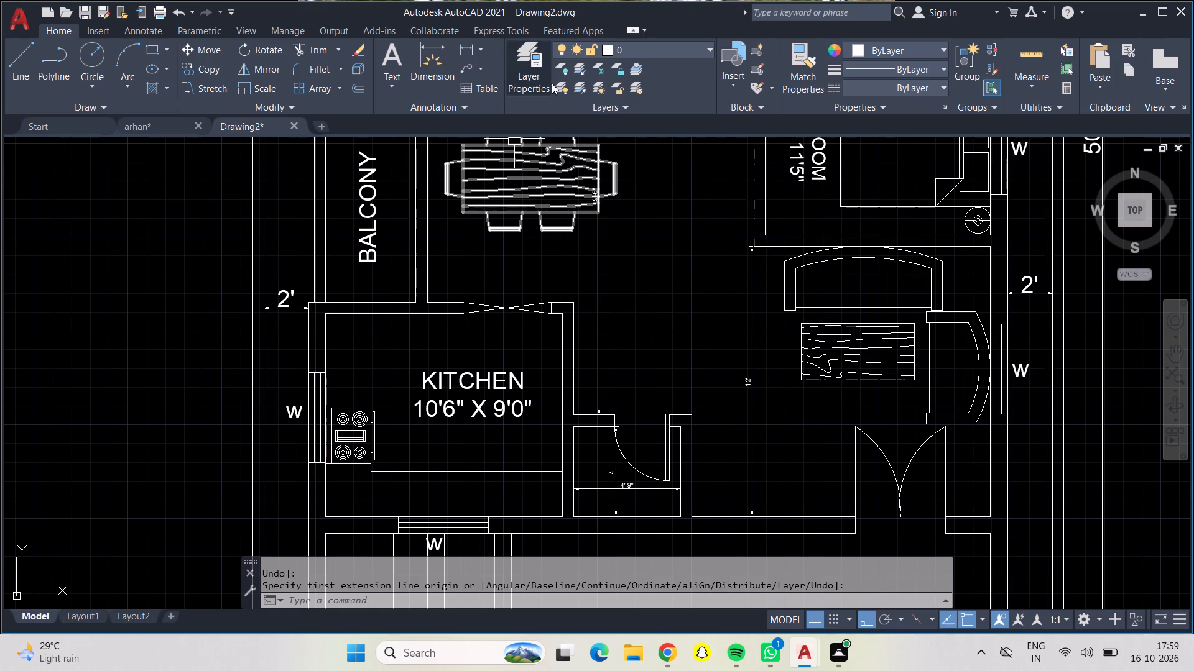
pyautogui.scroll(-1, 606, 265)
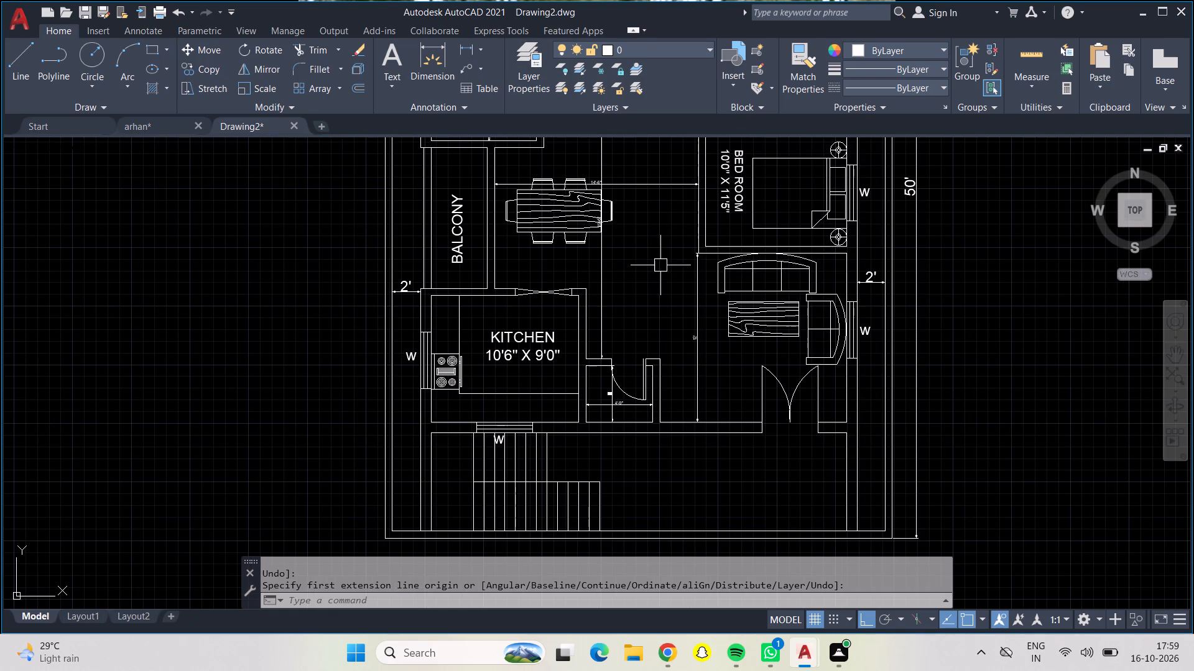
pyautogui.moveTo(660, 265); pyautogui.dragTo(659, 470, button='middle')
pyautogui.middleClick(659, 471)
pyautogui.scroll(-1, 622, 467)
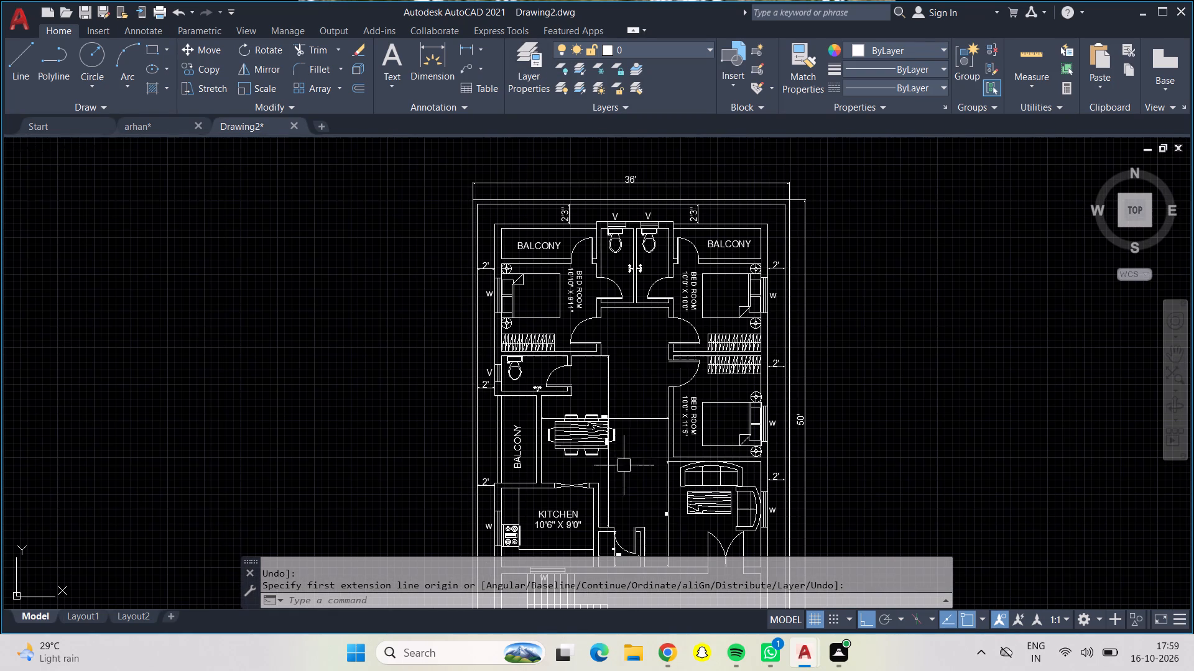
pyautogui.moveTo(639, 383); pyautogui.dragTo(604, 338, button='middle')
pyautogui.scroll(-1, 618, 342)
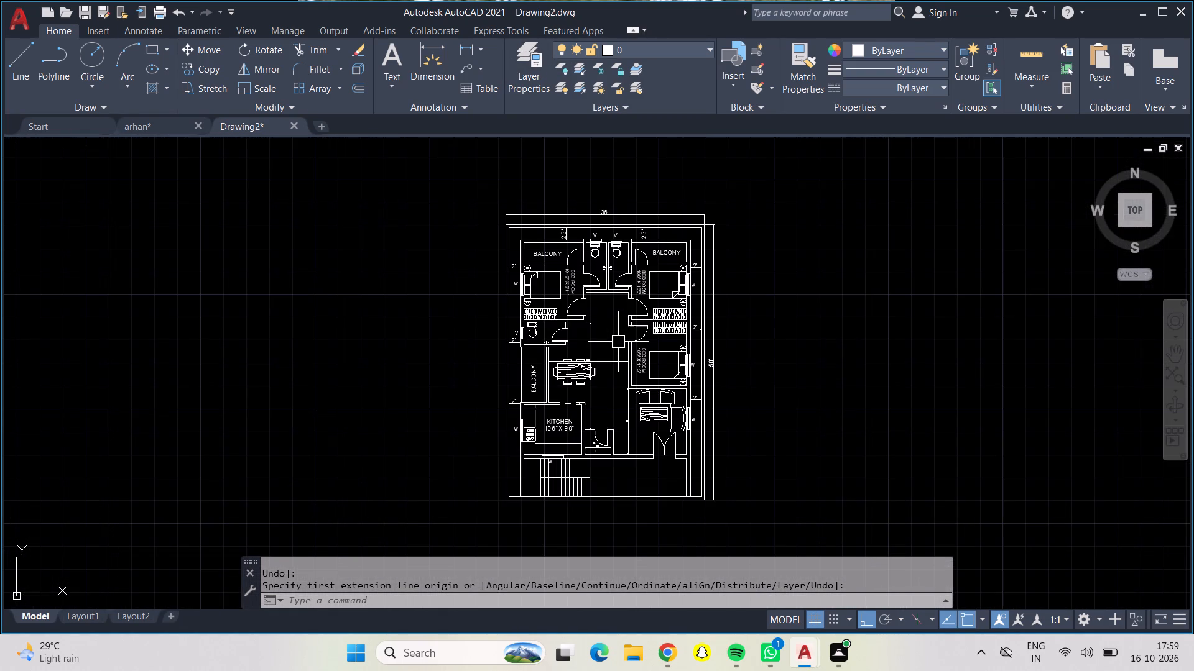
pyautogui.moveTo(618, 342); pyautogui.dragTo(599, 336, button='middle')
pyautogui.scroll(1, 599, 336)
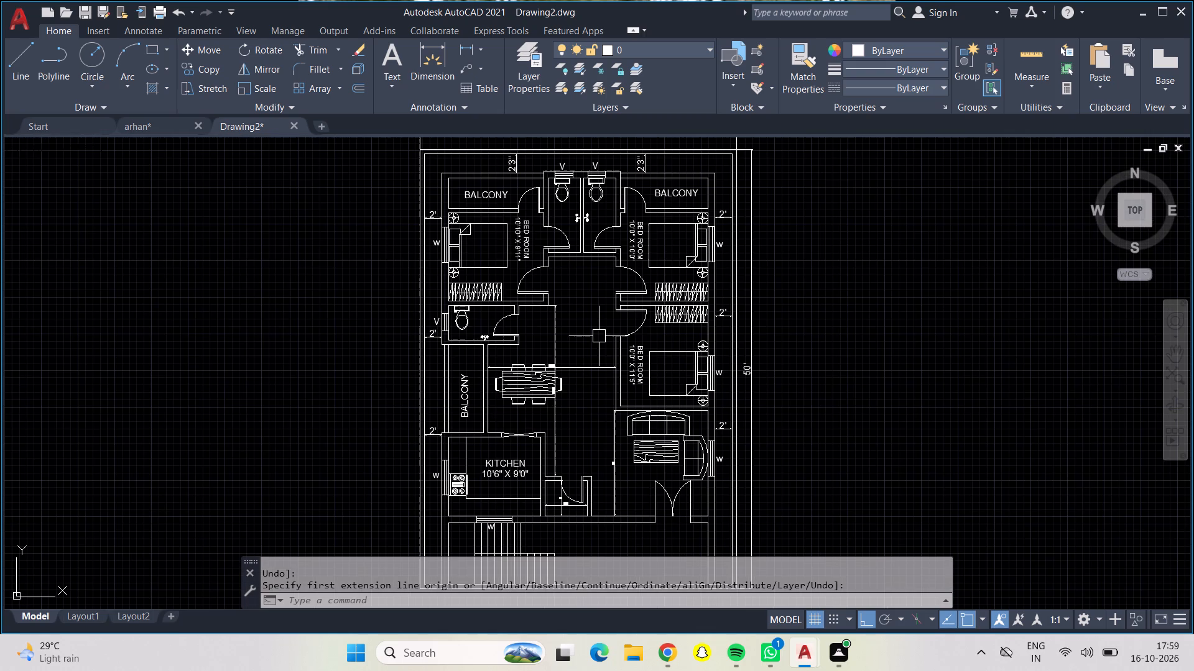
pyautogui.moveTo(599, 336); pyautogui.dragTo(568, 327, button='middle')
pyautogui.scroll(2, 568, 327)
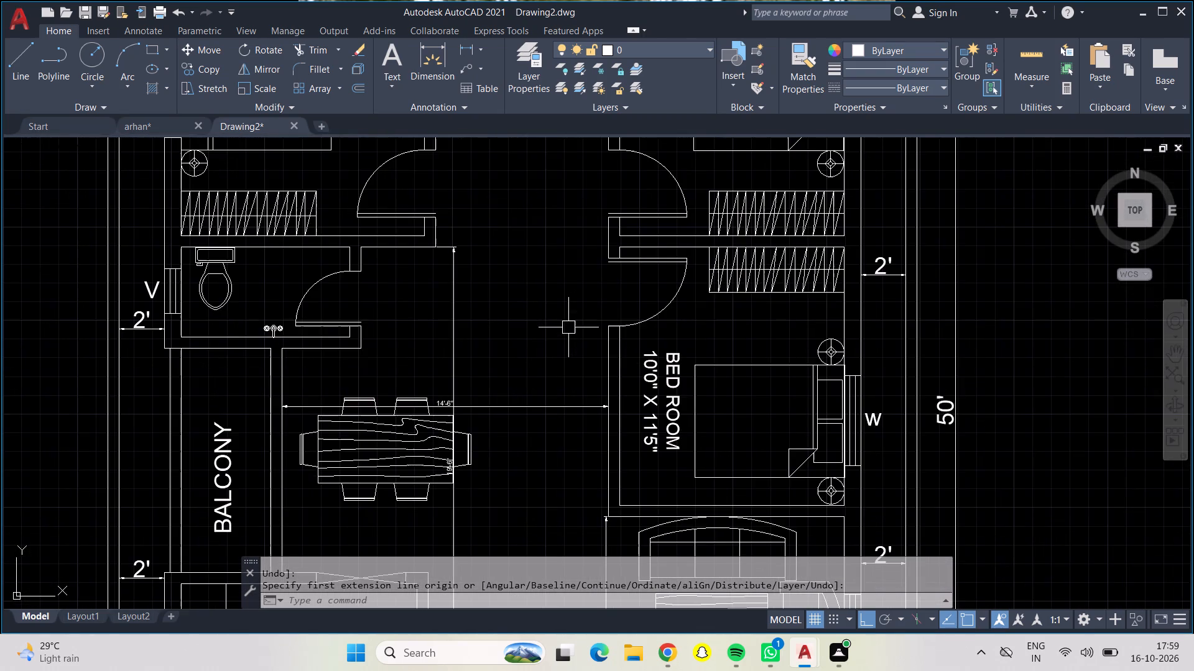
pyautogui.scroll(1, 568, 327)
pyautogui.scroll(-1, 568, 327)
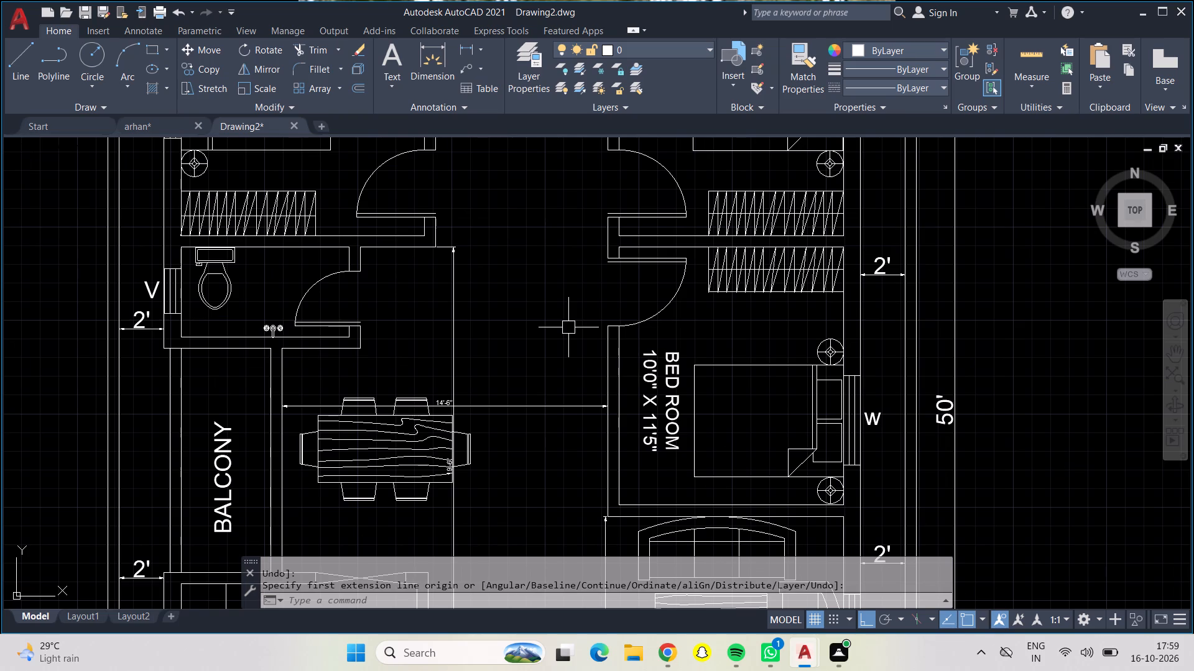
pyautogui.scroll(-1, 387, 321)
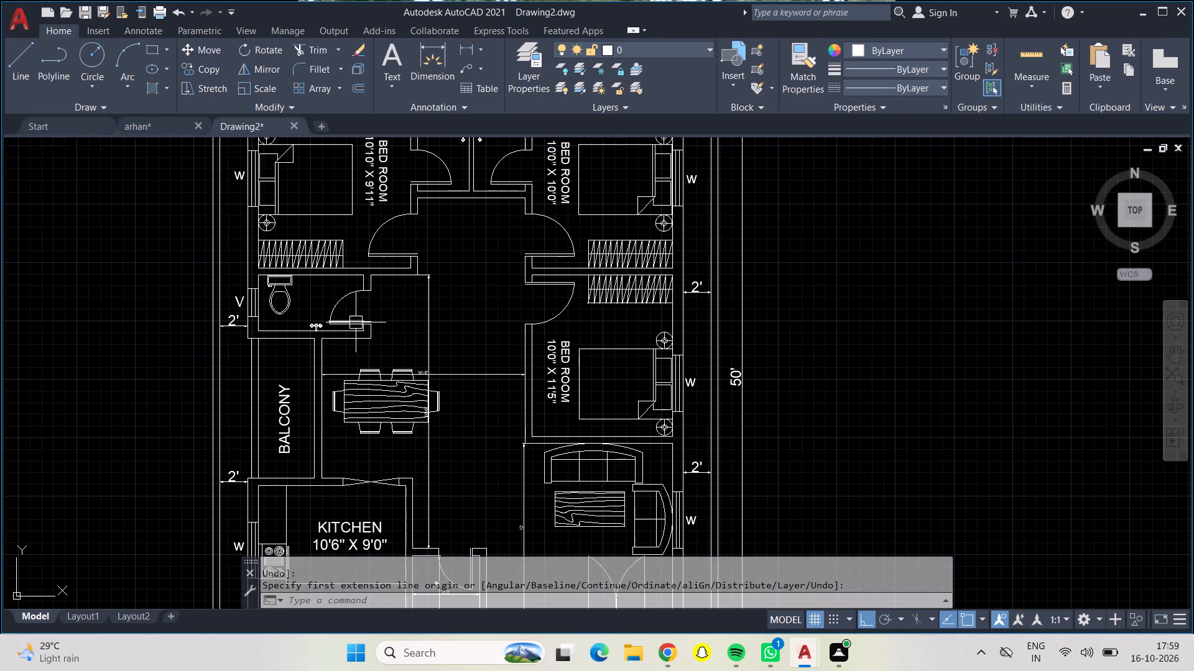
# Examine the open hall from the toilet entrance and dining table up to the passage between the bedroom doors.
pyautogui.scroll(3, 313, 330)
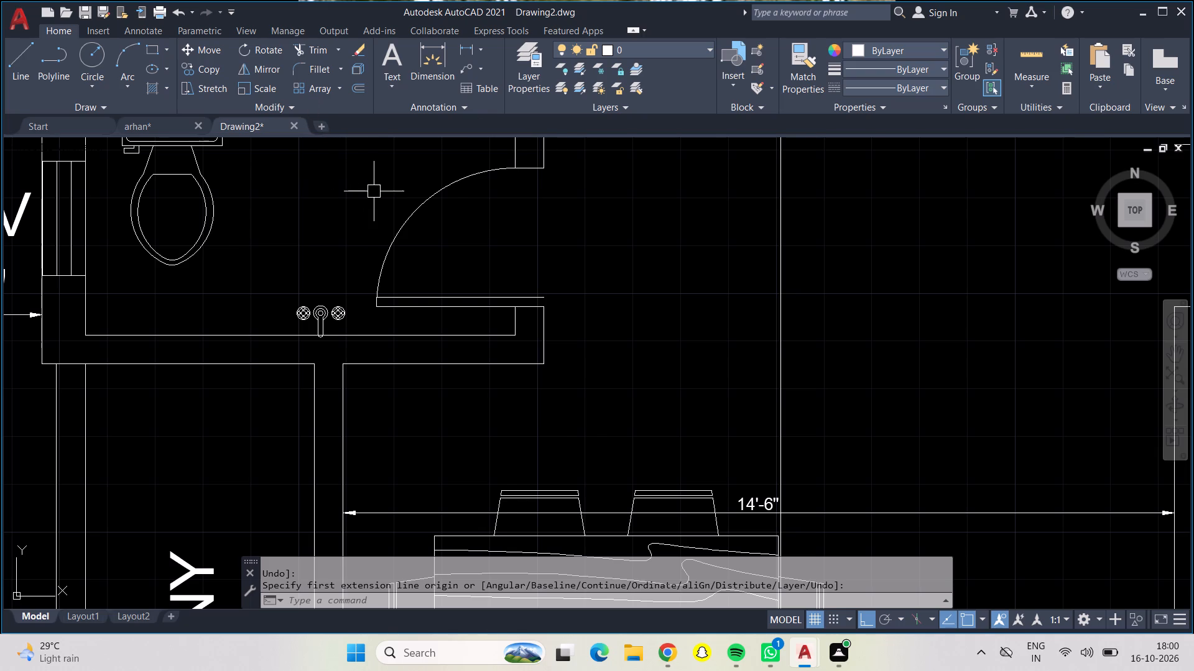
pyautogui.scroll(-1, 374, 192)
pyautogui.moveTo(582, 197); pyautogui.dragTo(603, 259, button='middle')
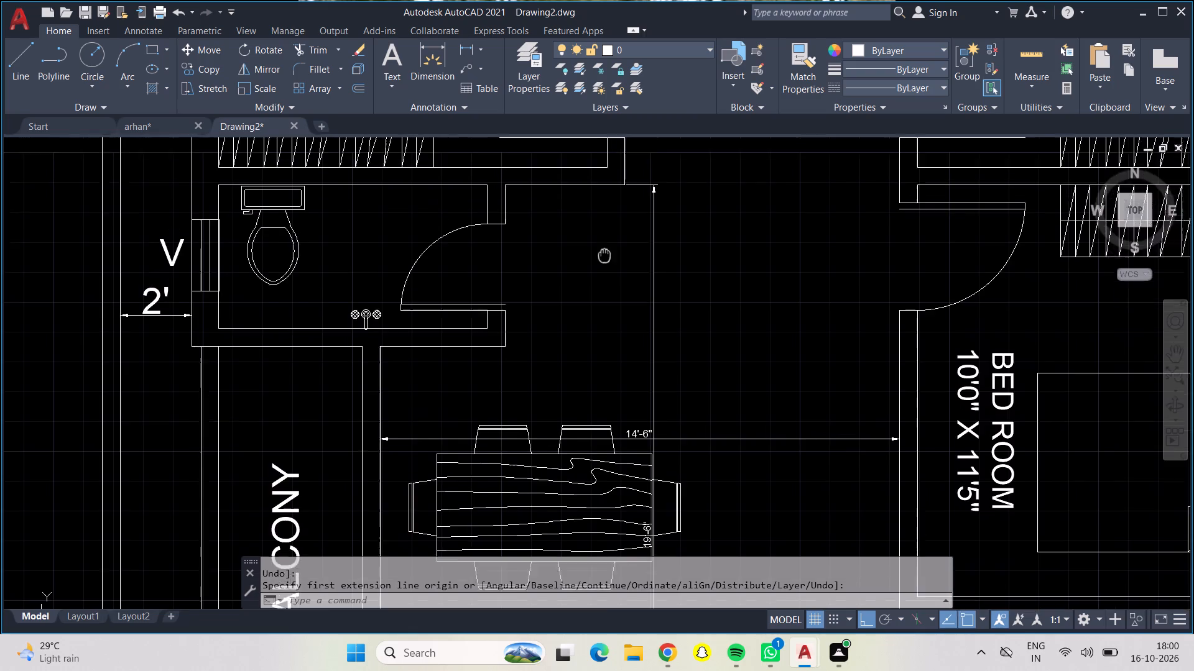
pyautogui.moveTo(603, 259); pyautogui.dragTo(585, 280, button='middle')
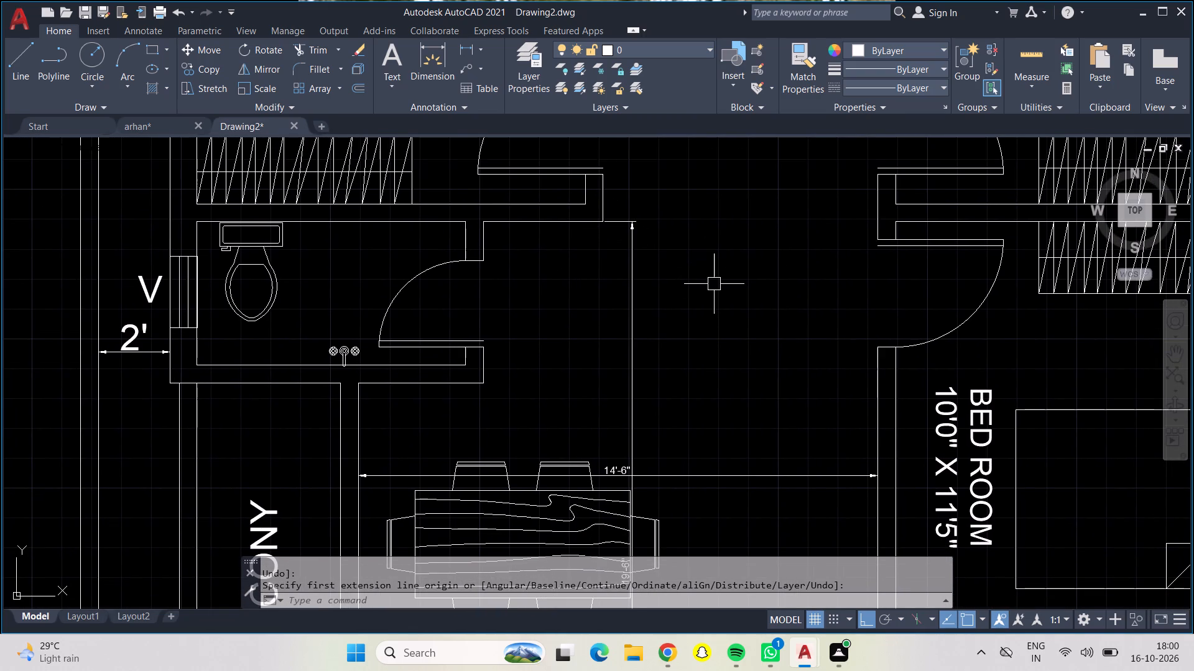
pyautogui.scroll(-1, 712, 284)
pyautogui.moveTo(712, 284); pyautogui.dragTo(737, 348, button='middle')
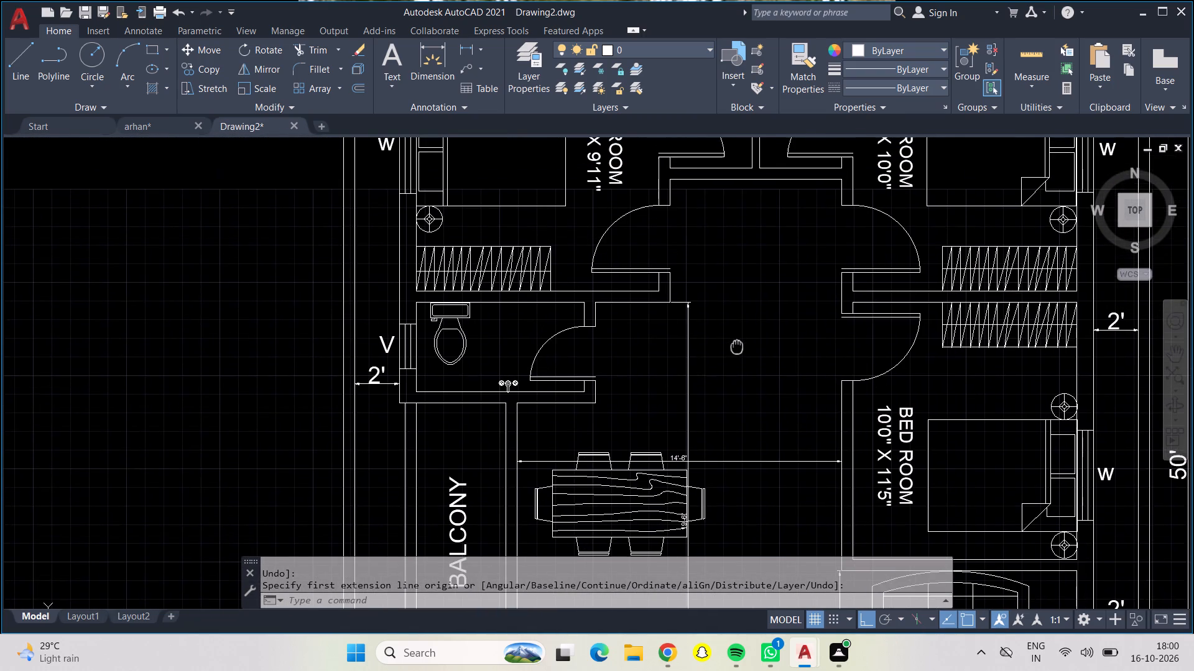
pyautogui.moveTo(737, 348); pyautogui.dragTo(737, 354, button='middle')
pyautogui.scroll(-1, 737, 326)
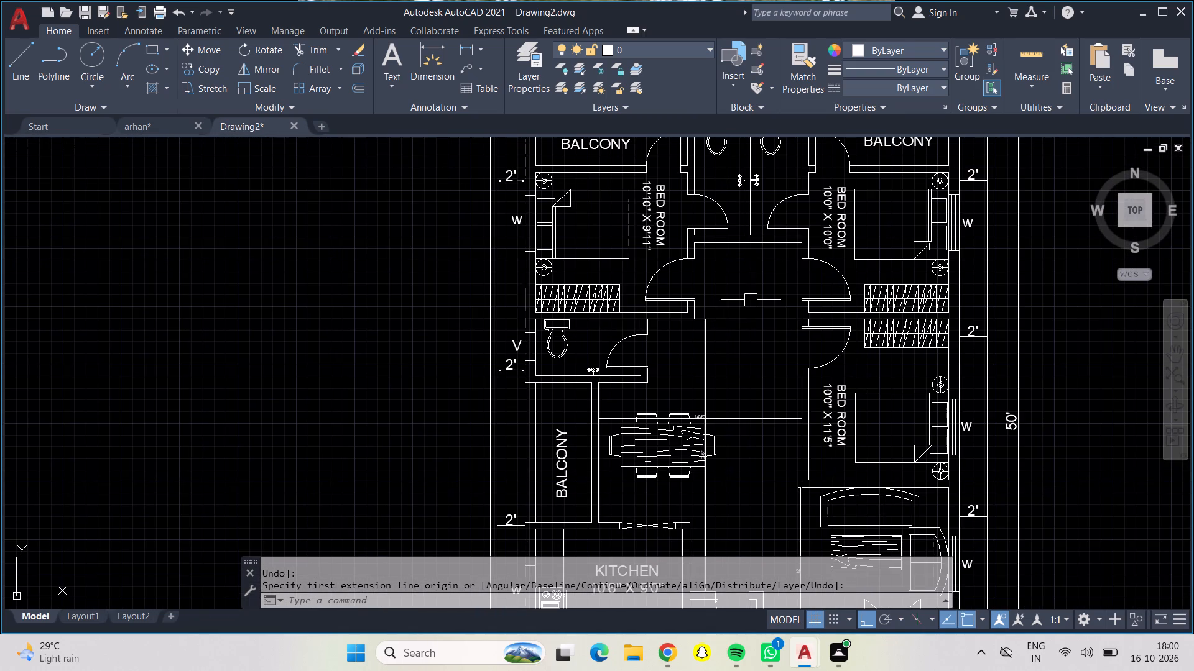
pyautogui.moveTo(752, 299); pyautogui.dragTo(745, 328, button='middle')
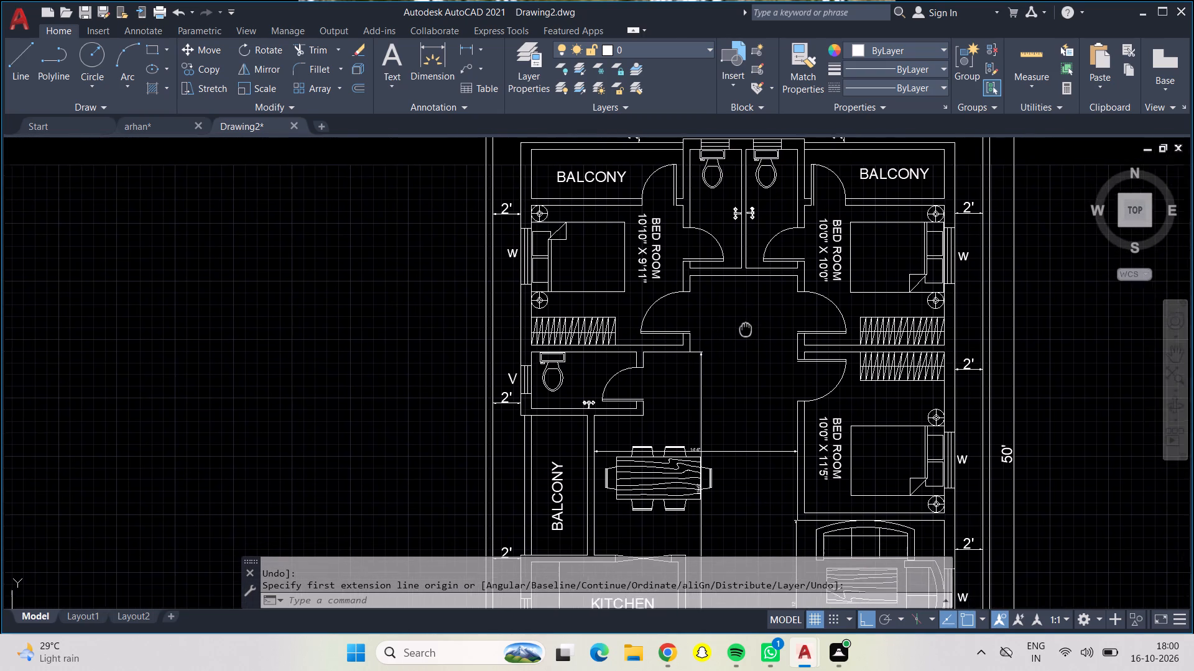
pyautogui.moveTo(745, 328); pyautogui.dragTo(733, 311, button='middle')
pyautogui.scroll(2, 730, 198)
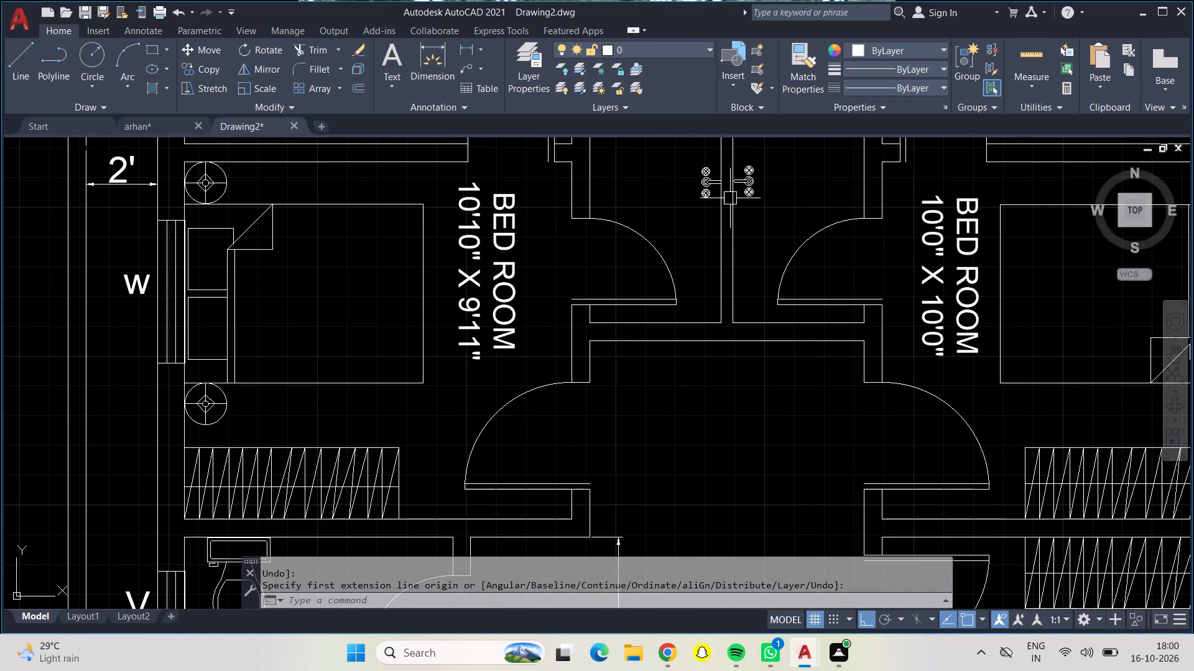
pyautogui.moveTo(688, 209); pyautogui.dragTo(701, 272, button='middle')
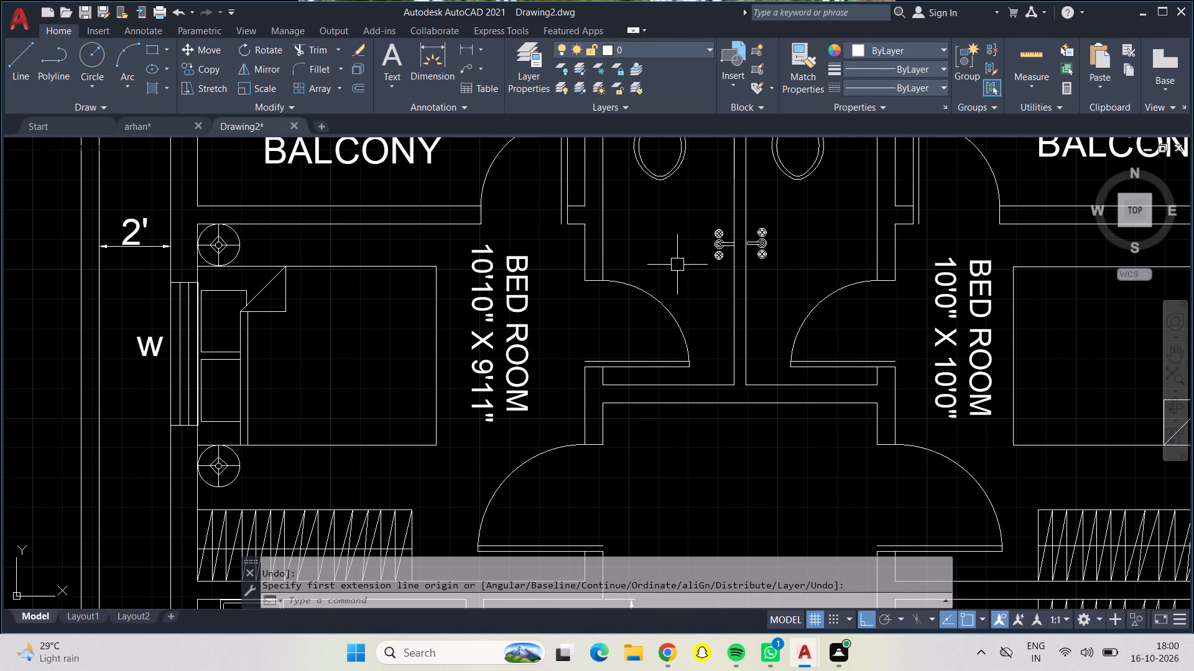
pyautogui.scroll(-1, 675, 260)
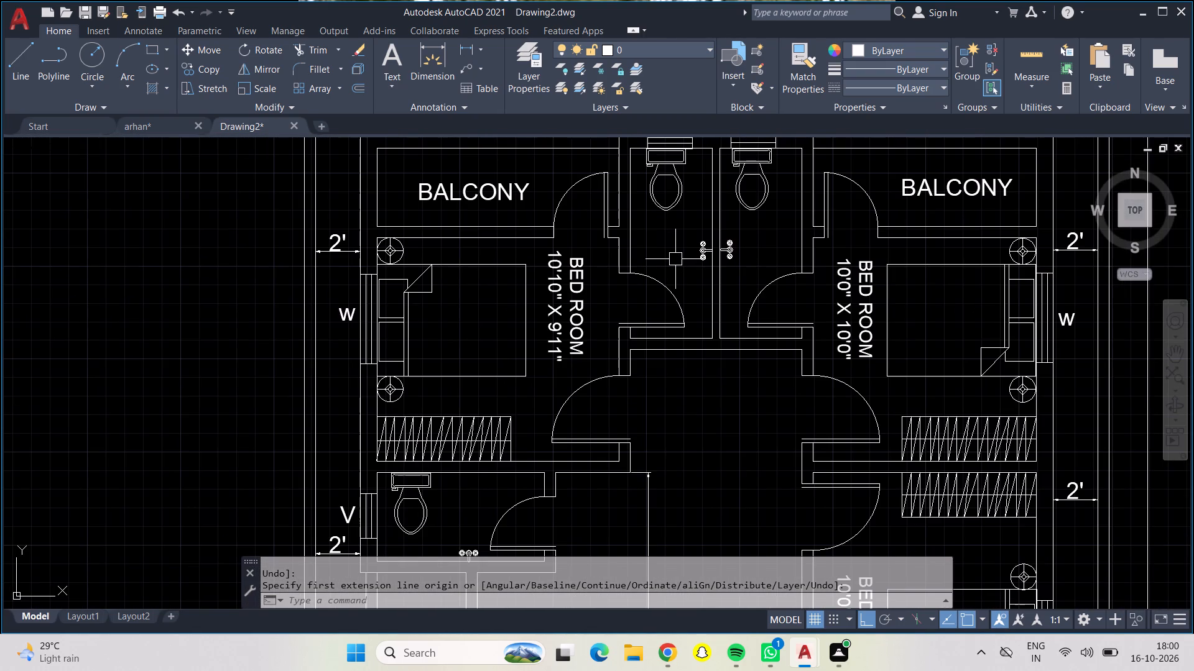
pyautogui.moveTo(675, 259); pyautogui.dragTo(656, 196, button='middle')
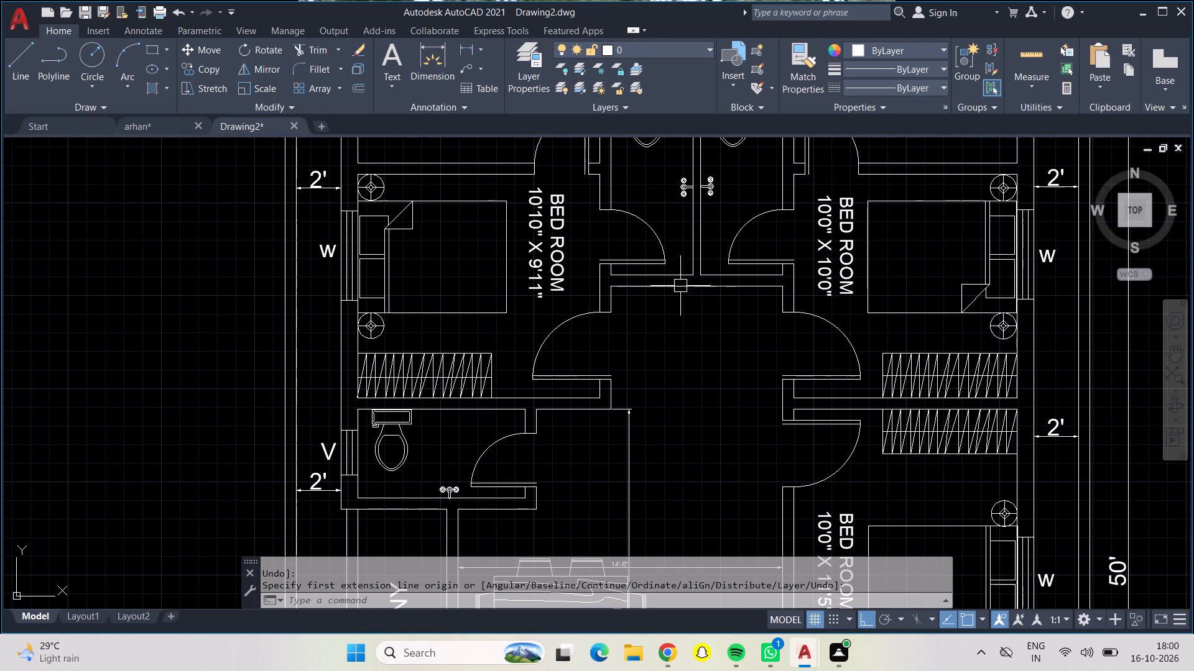
pyautogui.moveTo(682, 314); pyautogui.dragTo(650, 251, button='middle')
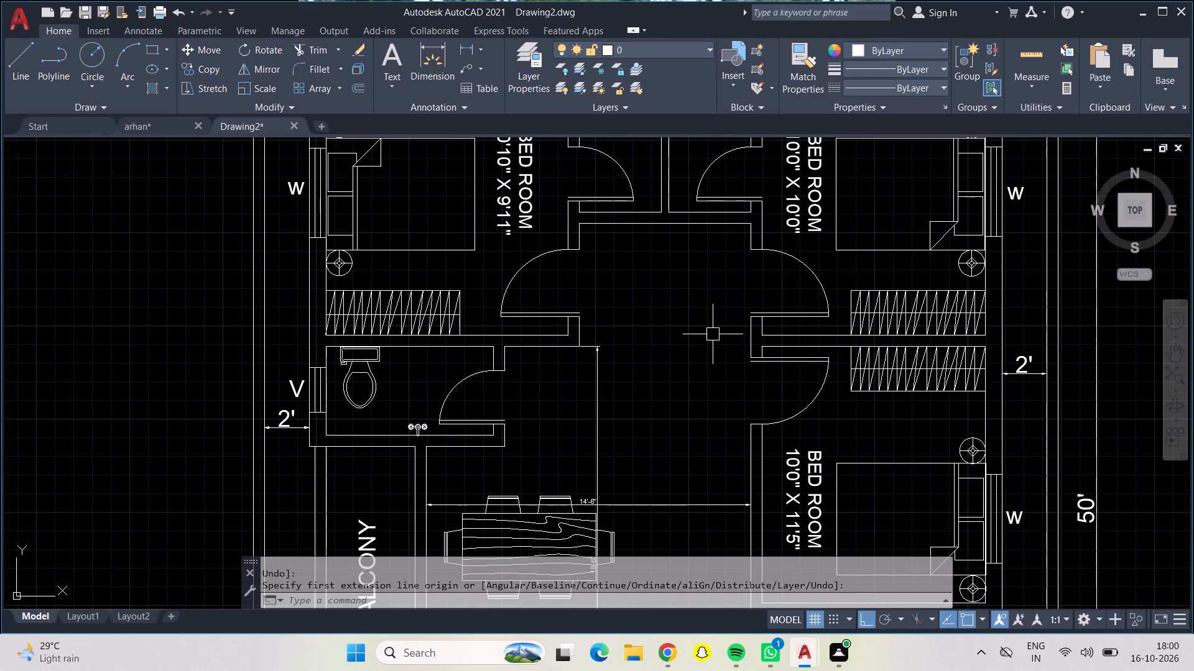
pyautogui.moveTo(709, 337); pyautogui.dragTo(655, 215, button='middle')
pyautogui.scroll(1, 699, 325)
pyautogui.scroll(-1, 655, 215)
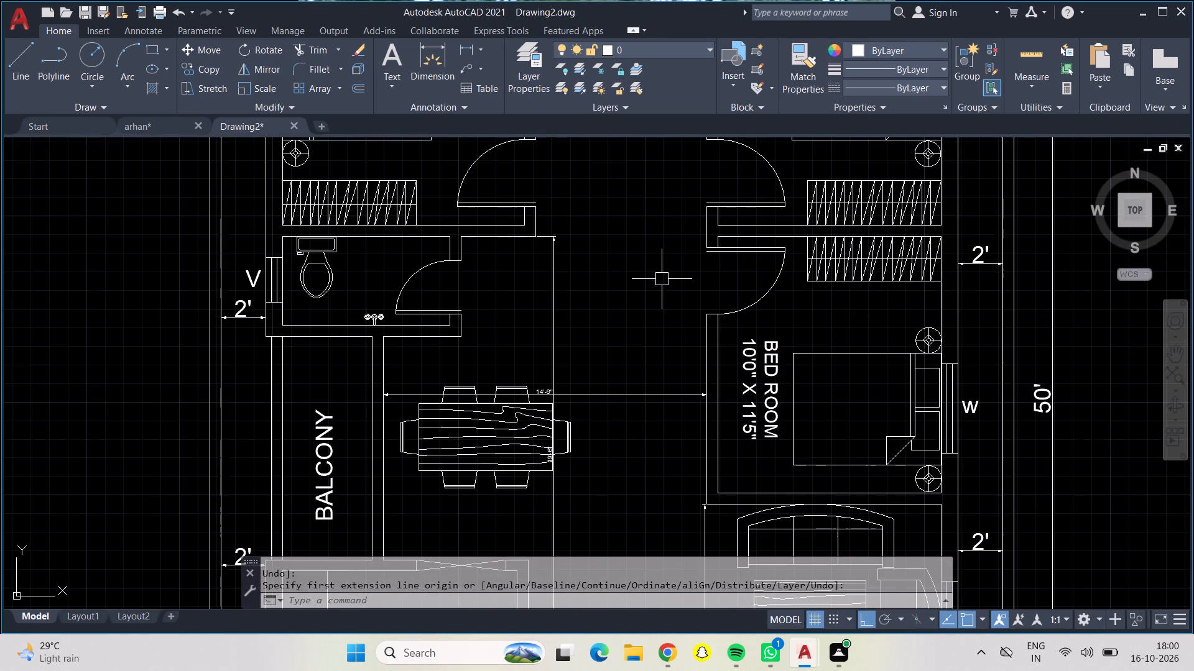
# Dimension the living area's horizontal width from the kitchen's outer wall face to the window wall behind the sofa, placing it below the coffee table.
pyautogui.moveTo(659, 313); pyautogui.dragTo(608, 137, button='middle')
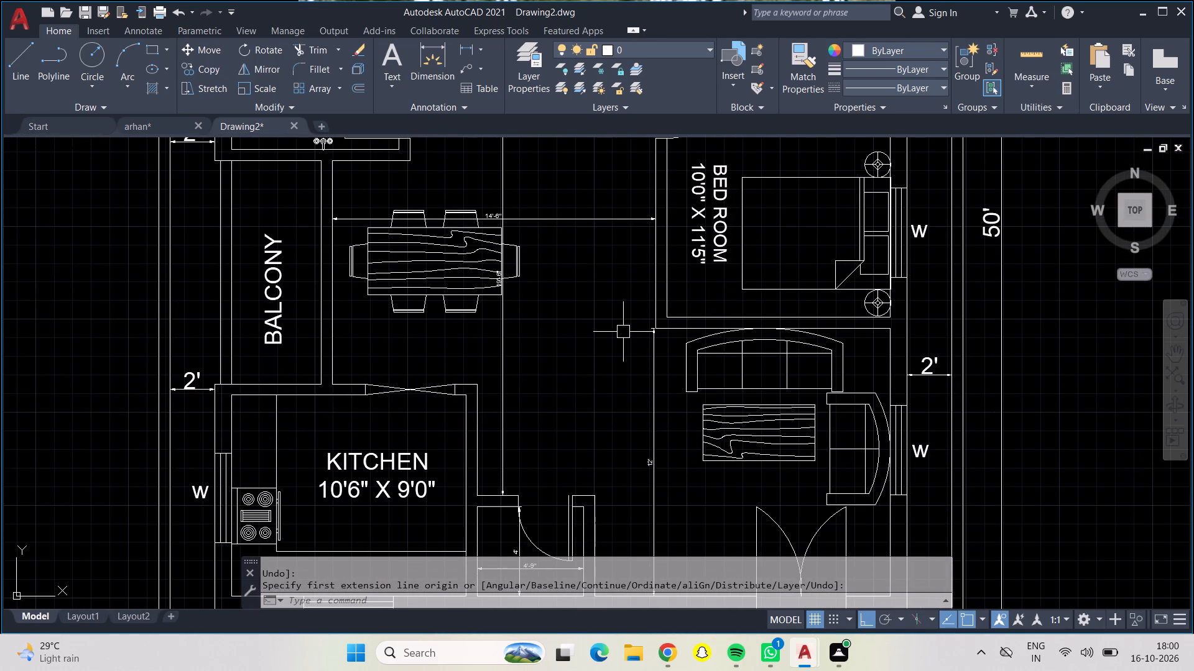
pyautogui.scroll(-1, 623, 332)
pyautogui.moveTo(623, 332); pyautogui.dragTo(552, 239, button='middle')
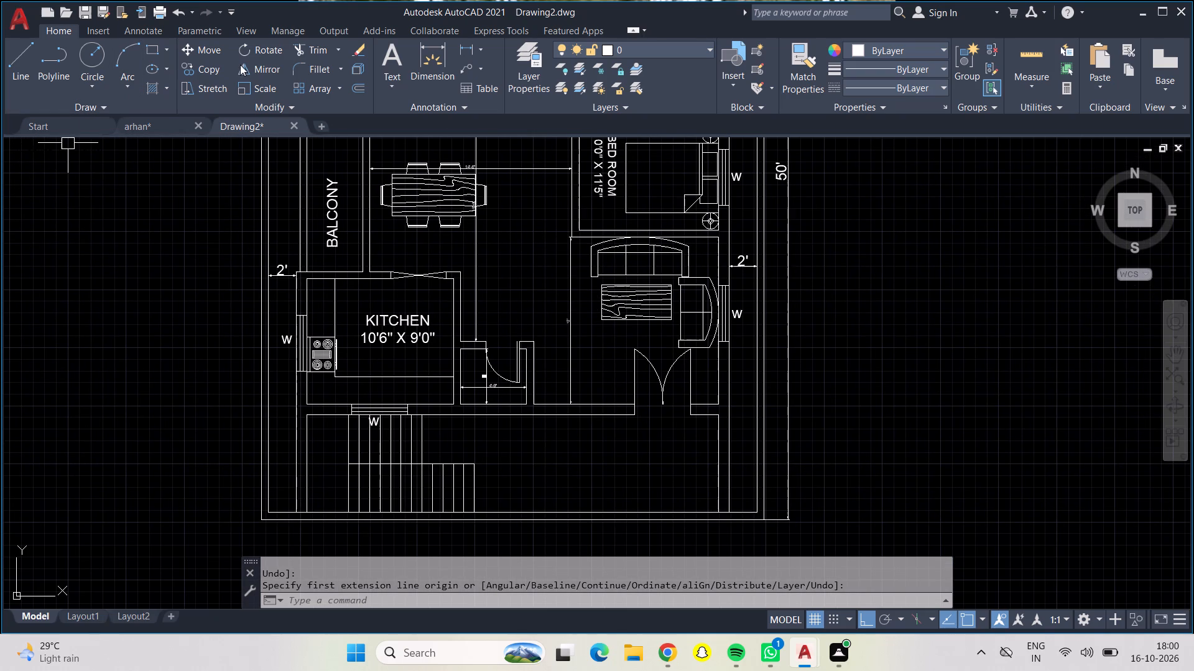
pyautogui.click(417, 48)
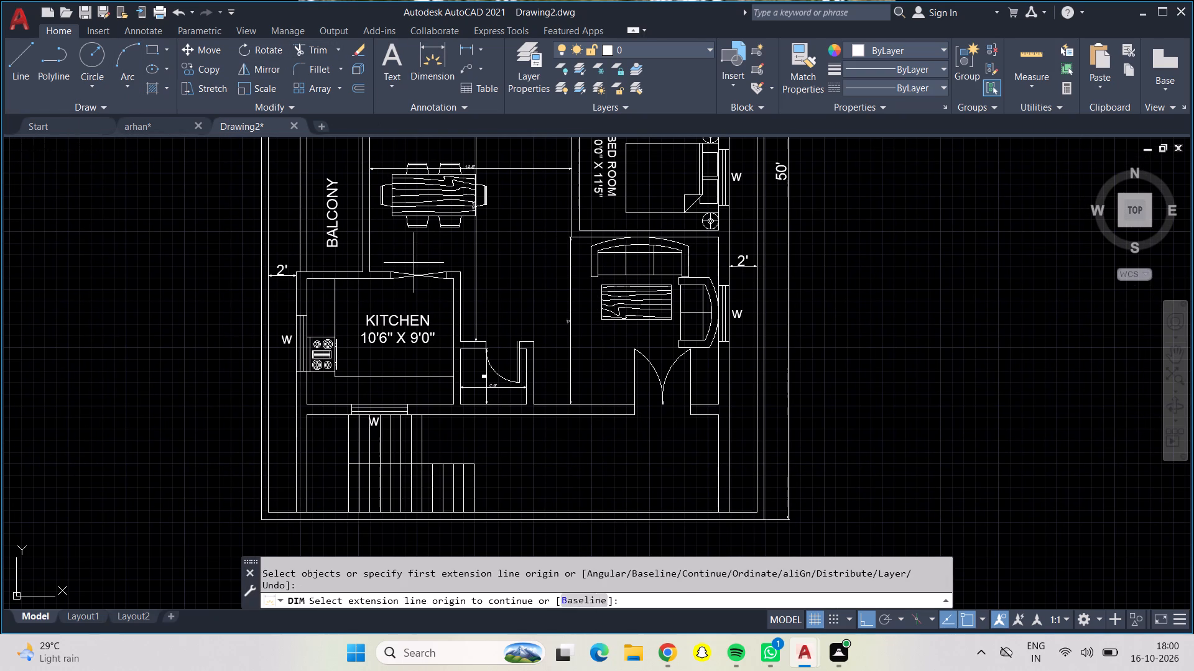
pyautogui.click(463, 316)
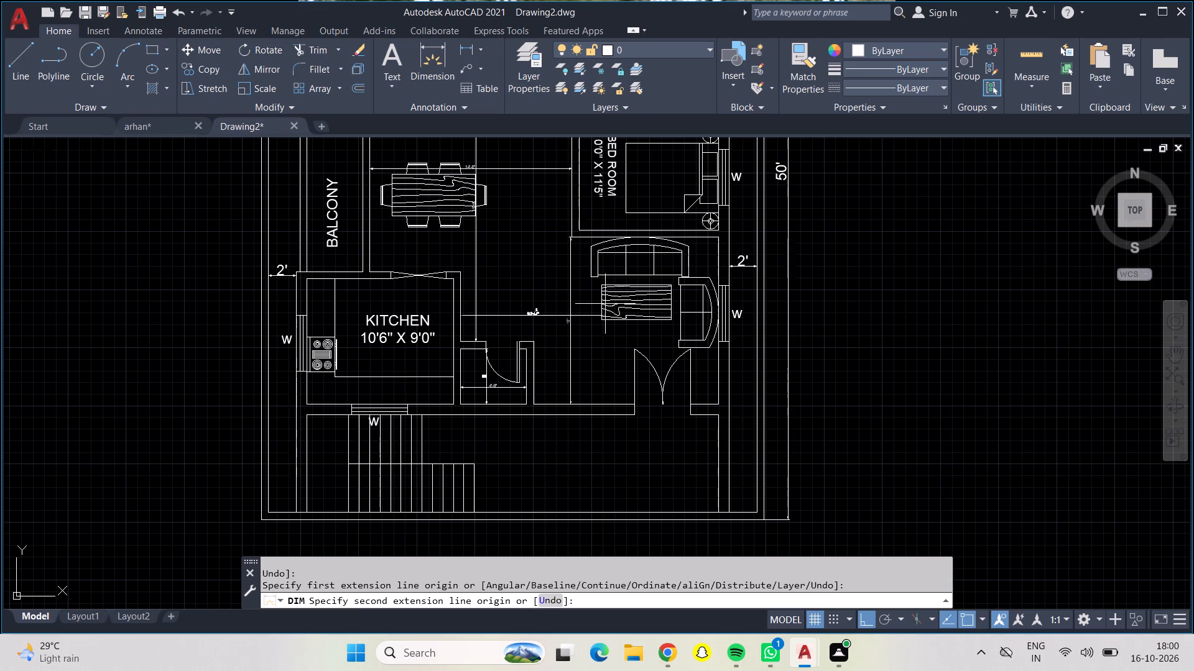
pyautogui.scroll(3, 743, 316)
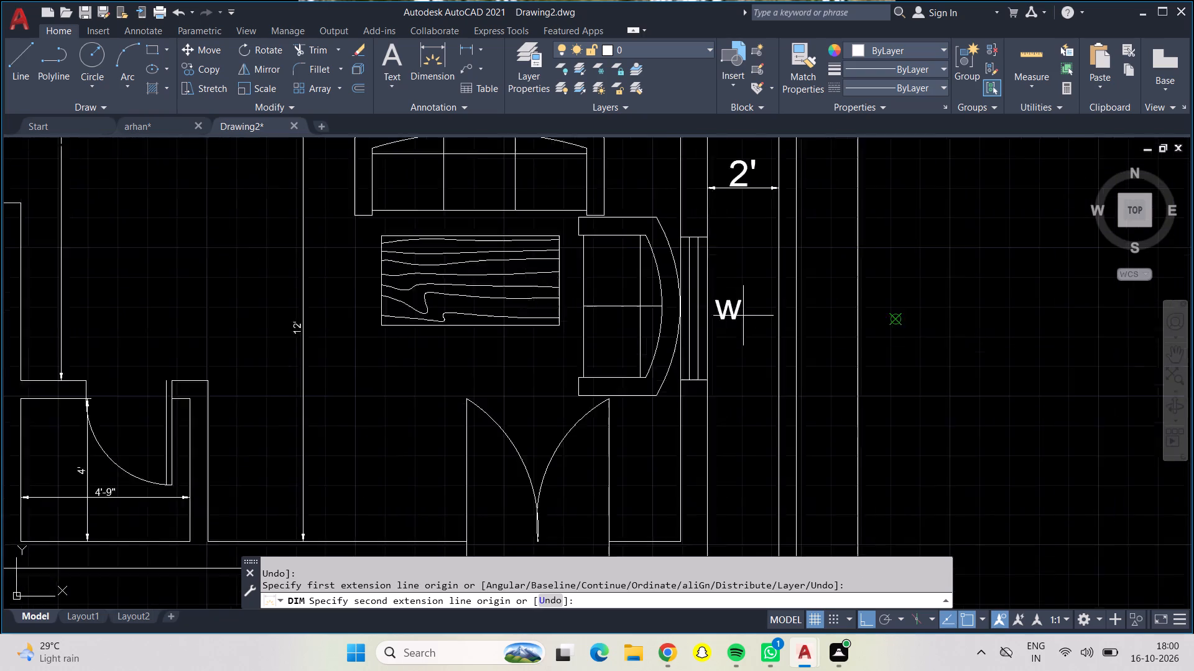
pyautogui.scroll(-1, 743, 316)
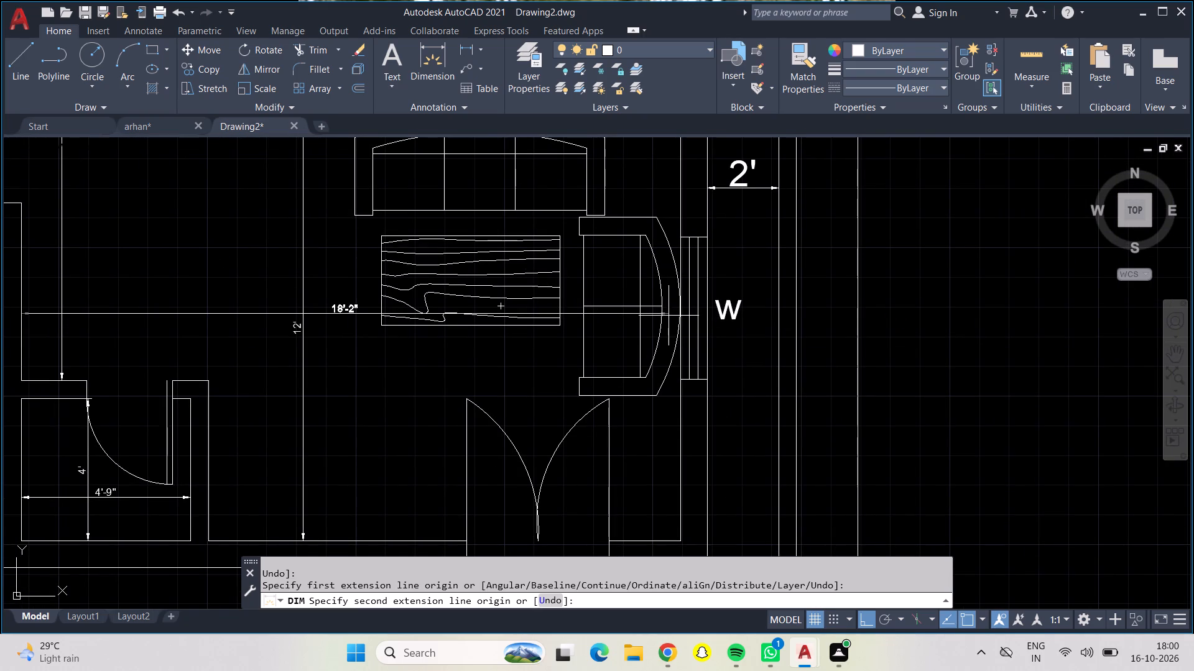
pyautogui.click(679, 315)
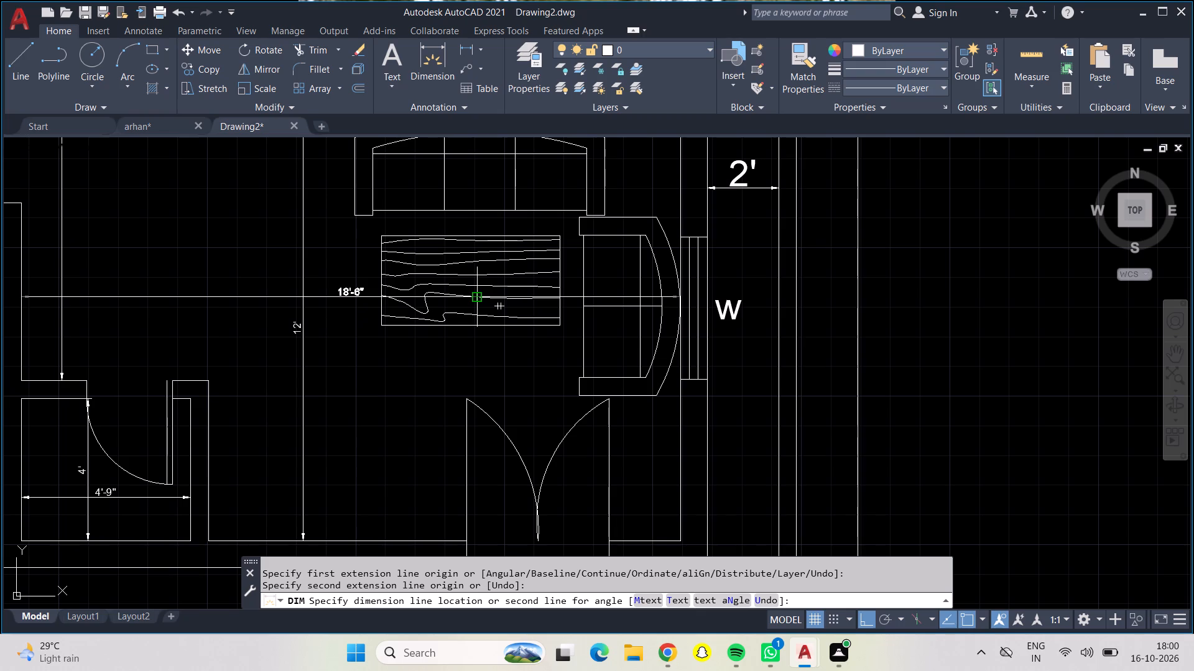
pyautogui.click(562, 370)
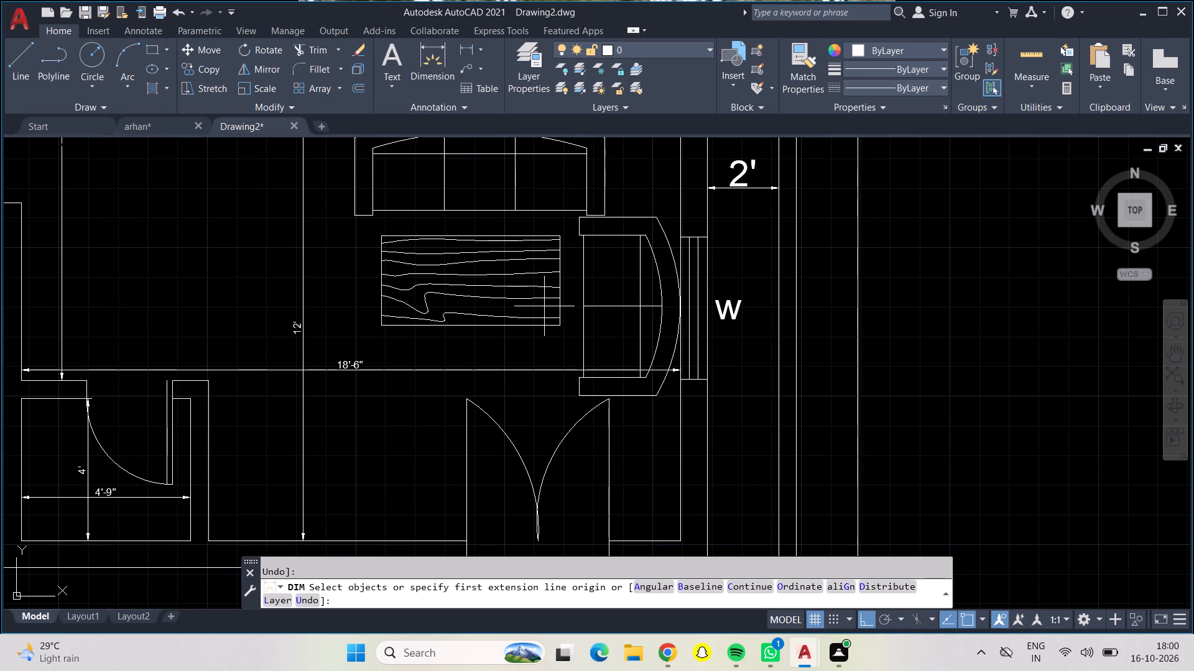
pyautogui.press('Escape')
pyautogui.scroll(-1, 544, 306)
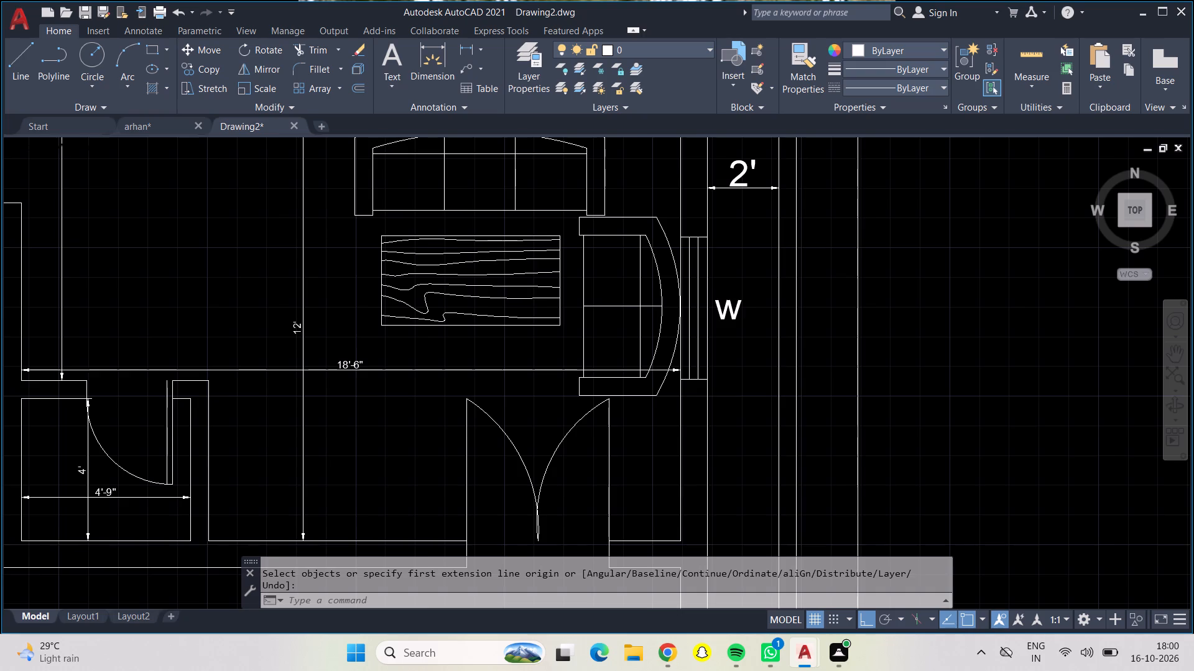
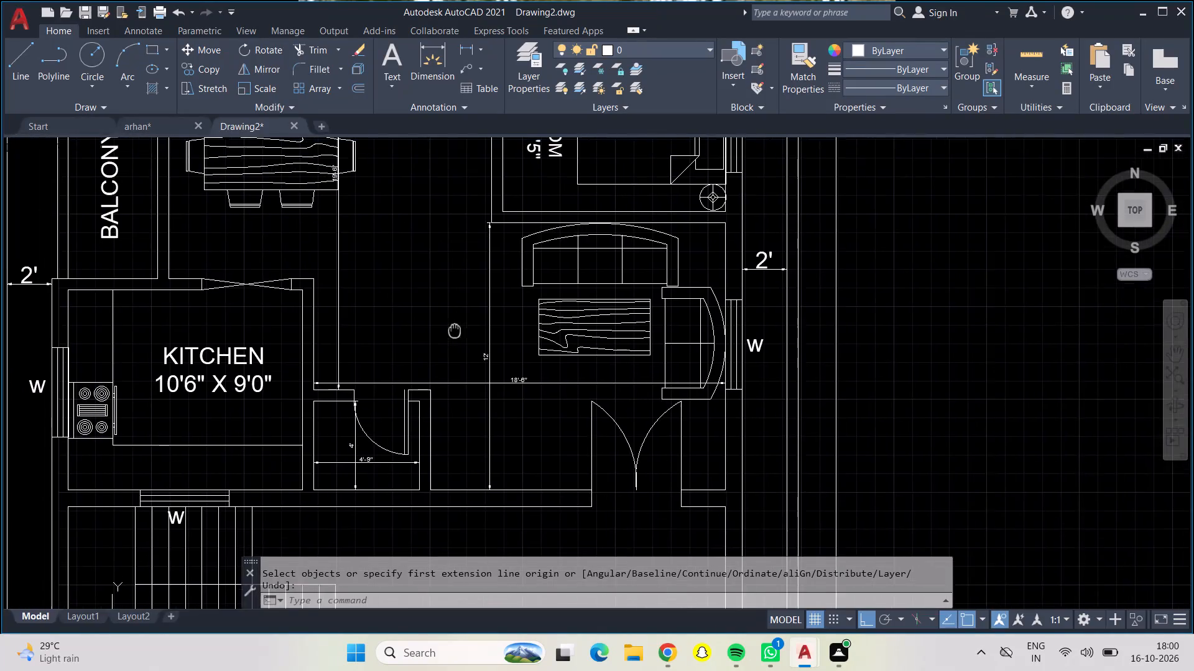
# Rotate the dining table set to 270° so its long side runs vertically in the dining area.
pyautogui.scroll(-1, 465, 336)
pyautogui.moveTo(464, 327); pyautogui.dragTo(505, 372, button='middle')
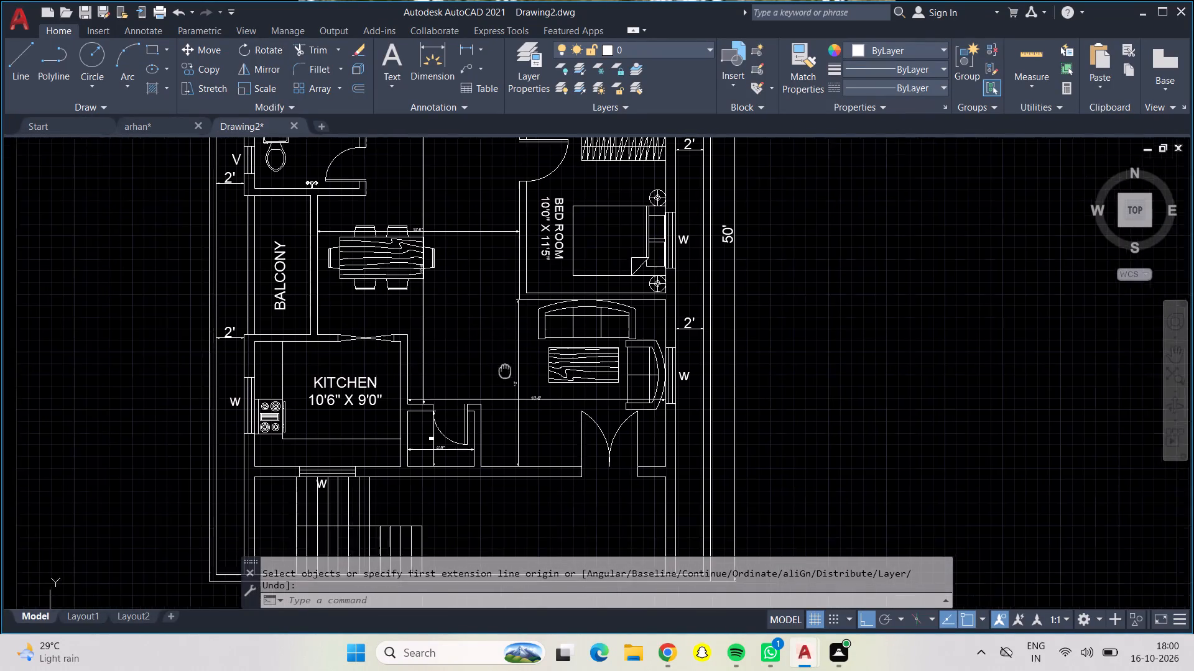
pyautogui.moveTo(505, 372); pyautogui.dragTo(513, 382, button='middle')
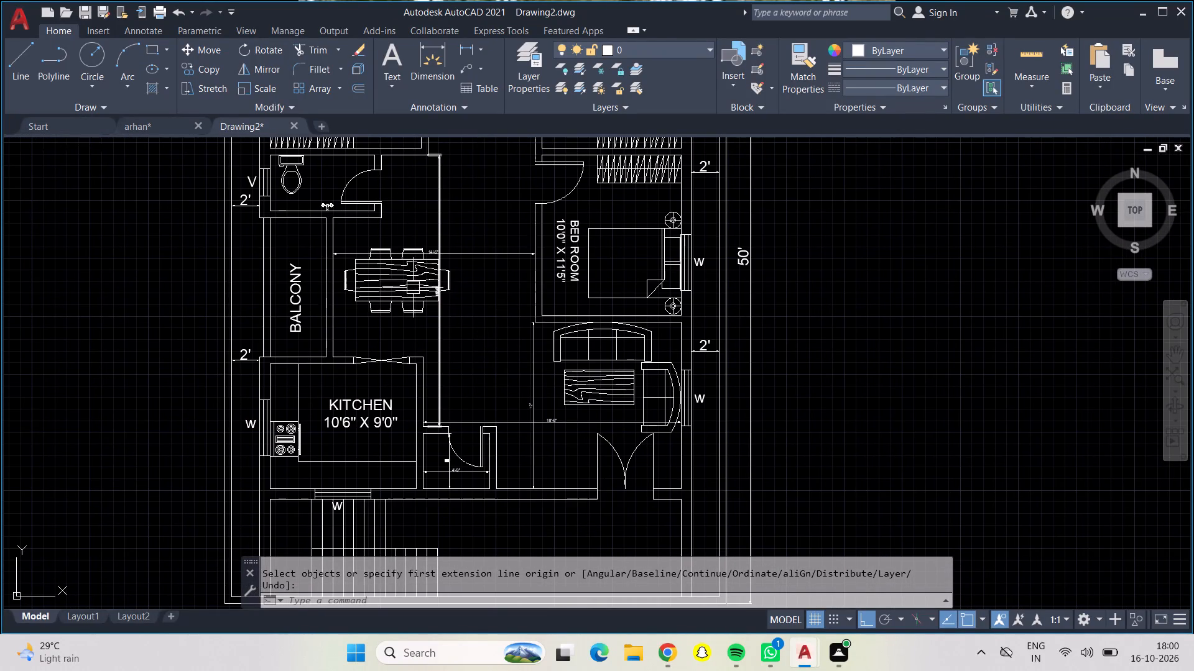
pyautogui.click(412, 288)
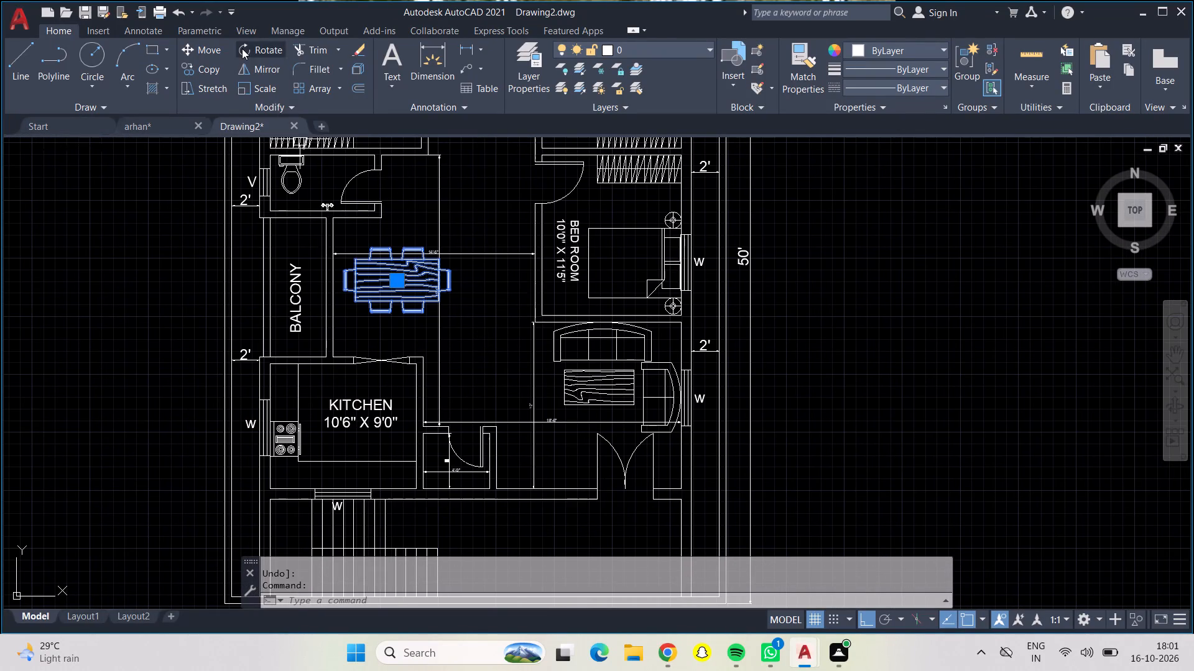
pyautogui.click(242, 48)
pyautogui.click(446, 283)
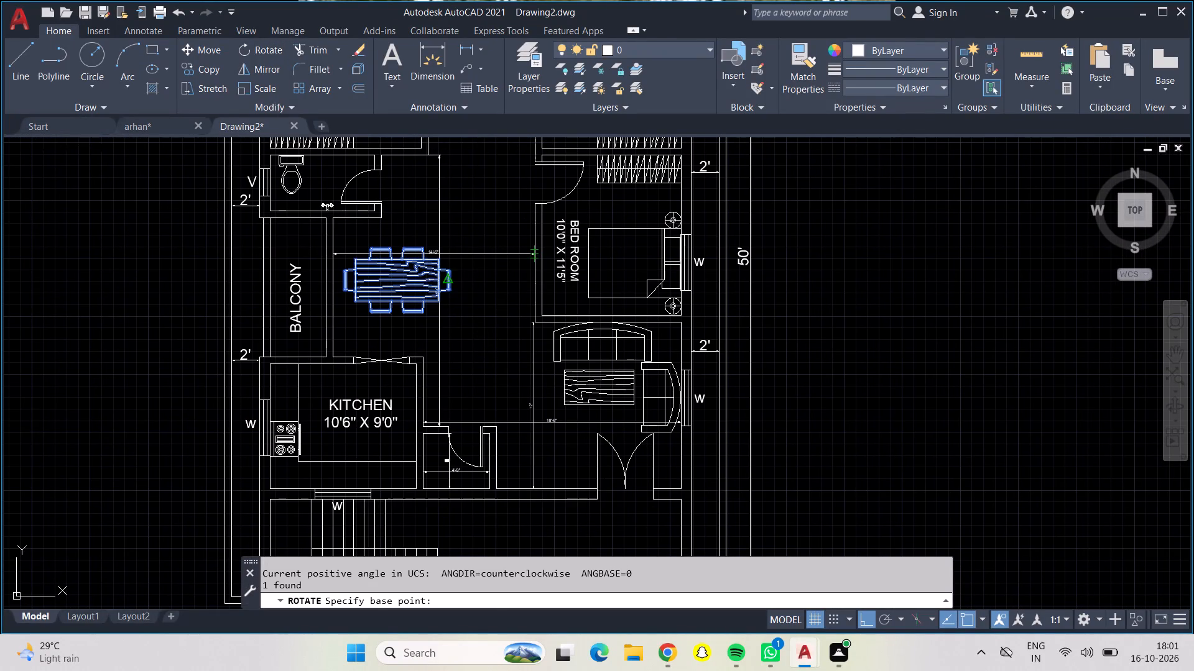
pyautogui.click(451, 329)
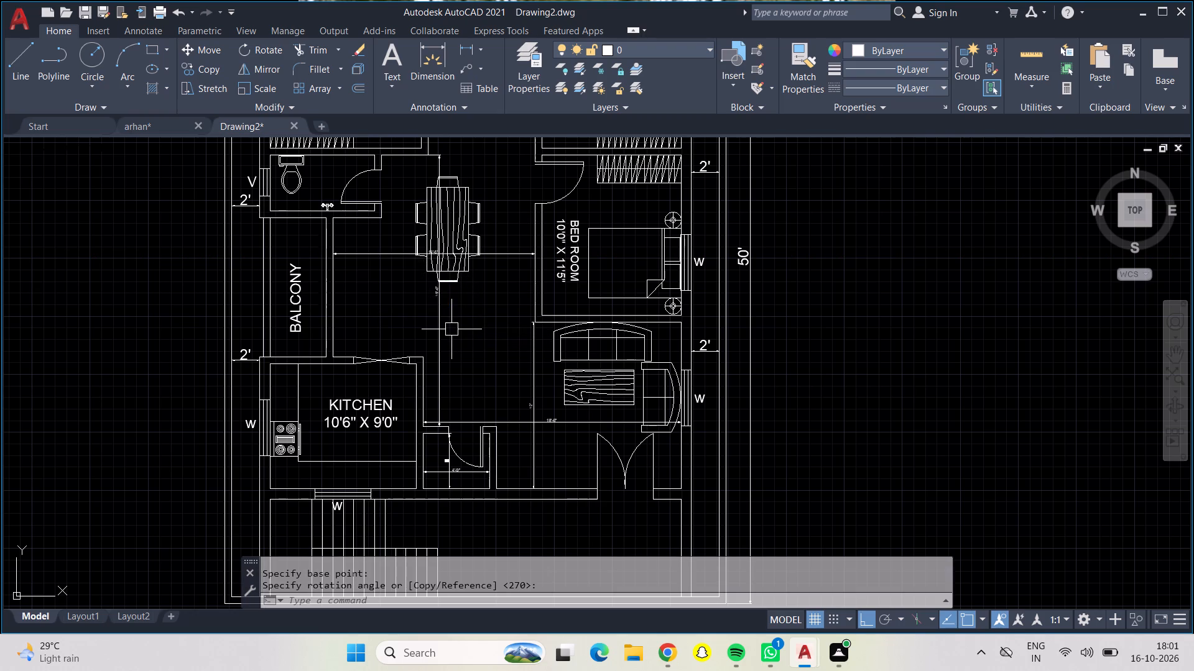
# Move the dining table set beside the balcony wall, just above the kitchen opening and clear of the vertical dimension line.
pyautogui.click(456, 229)
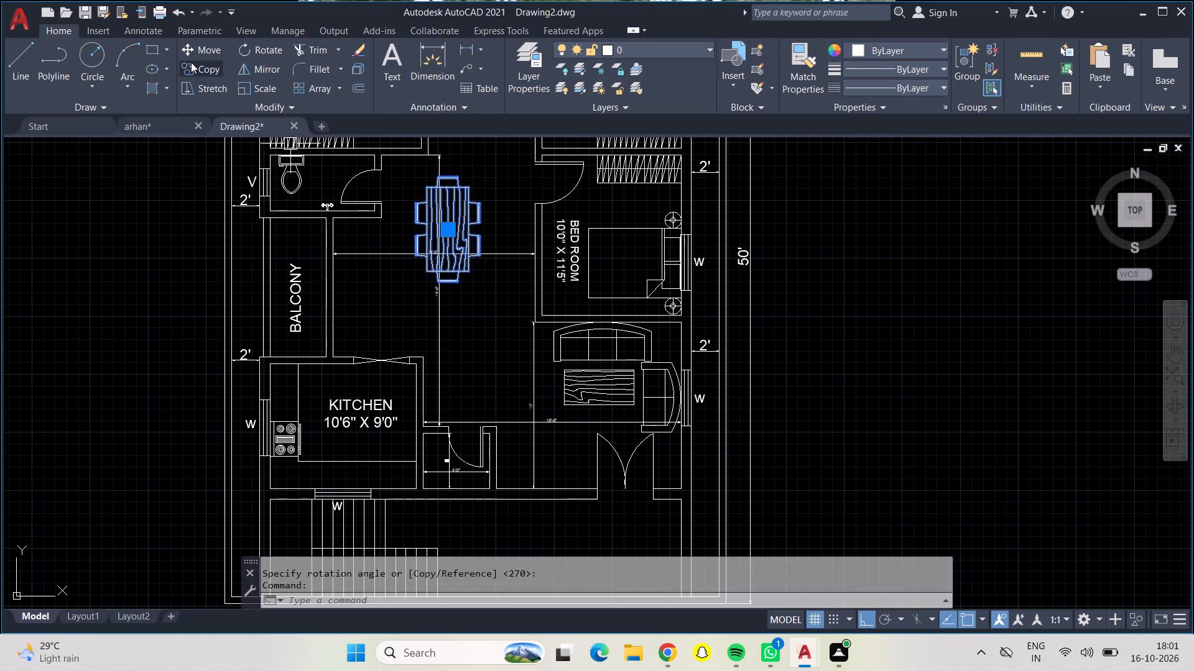
pyautogui.click(192, 47)
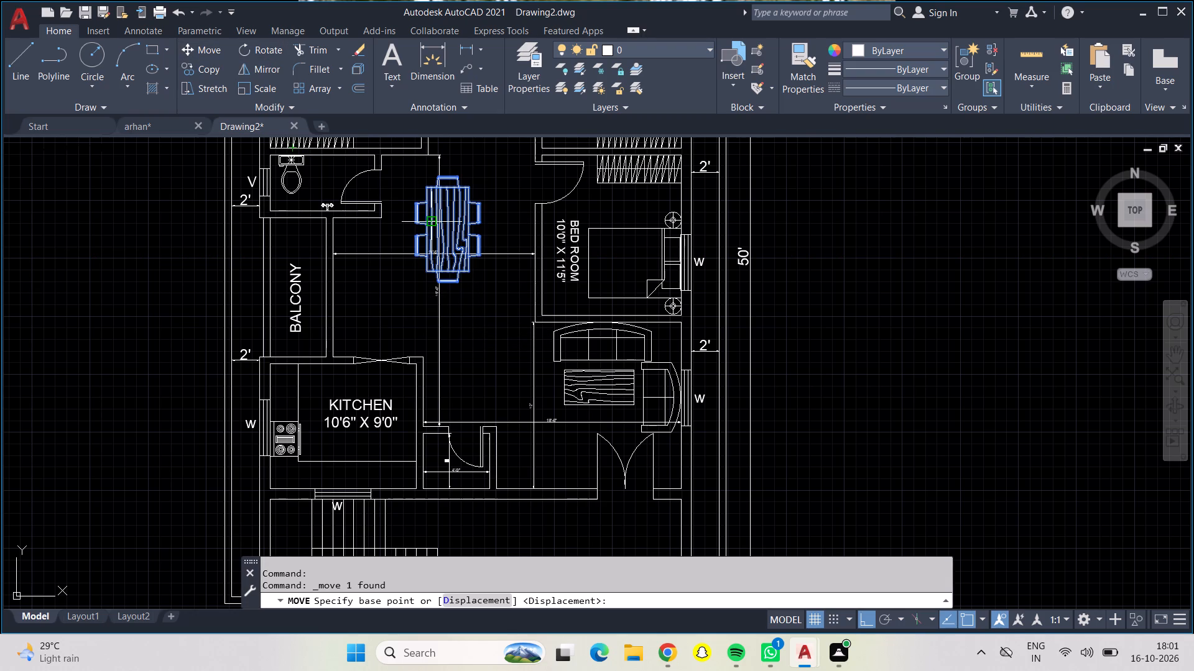
pyautogui.click(437, 221)
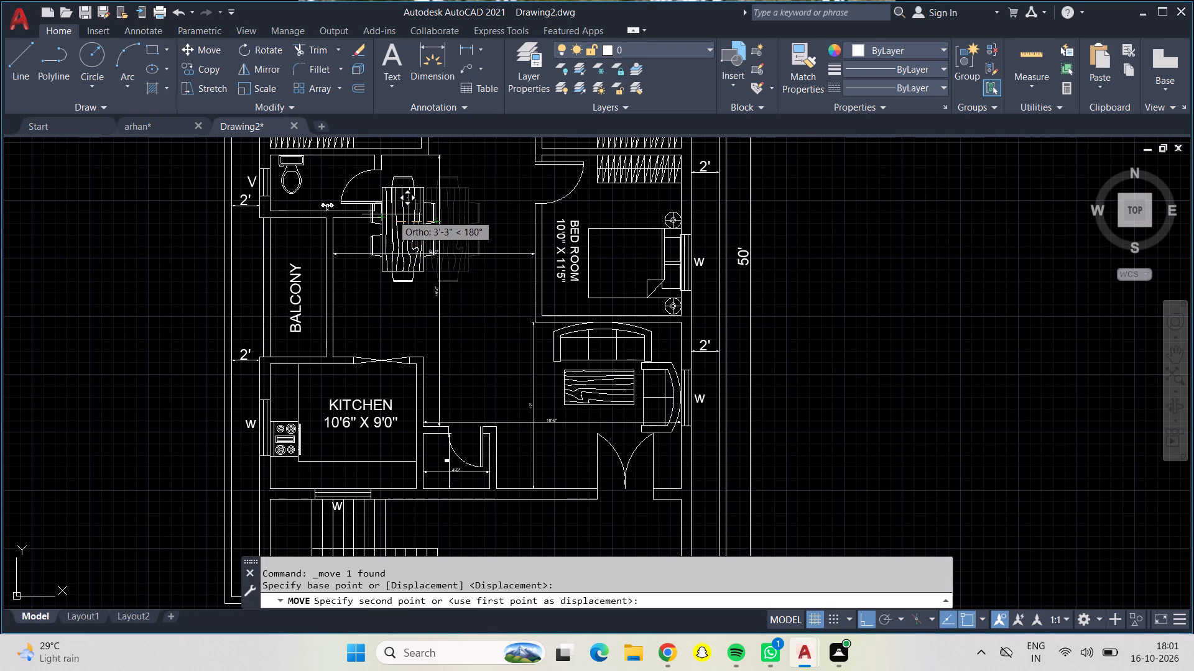
pyautogui.click(392, 214)
pyautogui.click(404, 211)
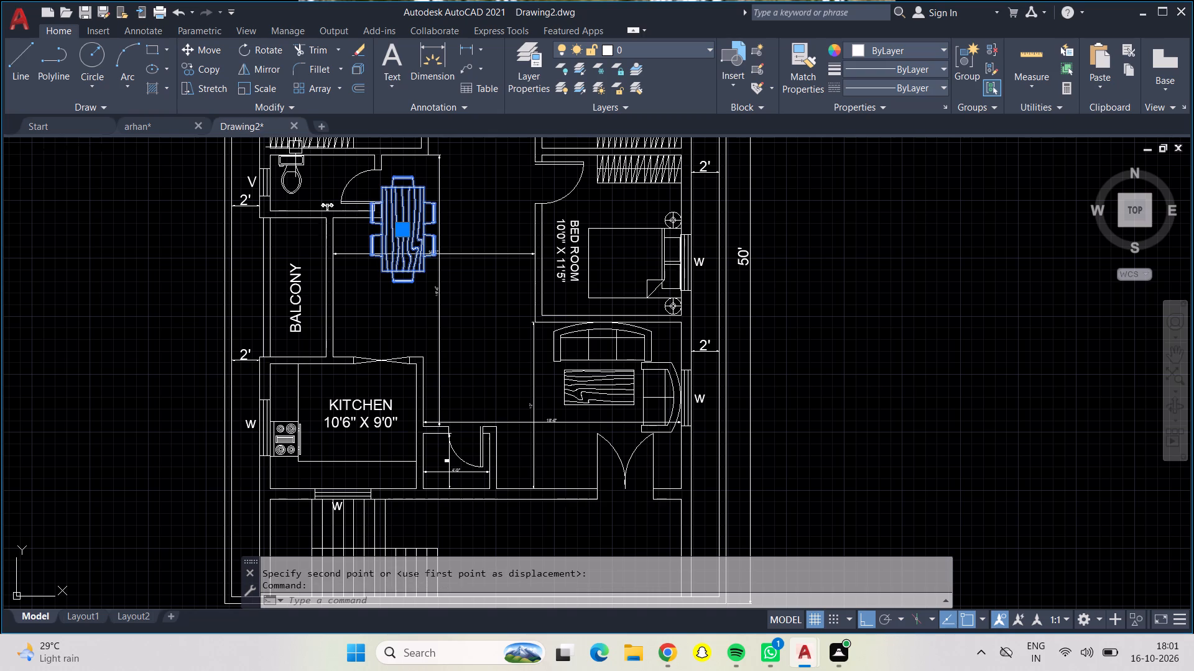
pyautogui.click(216, 50)
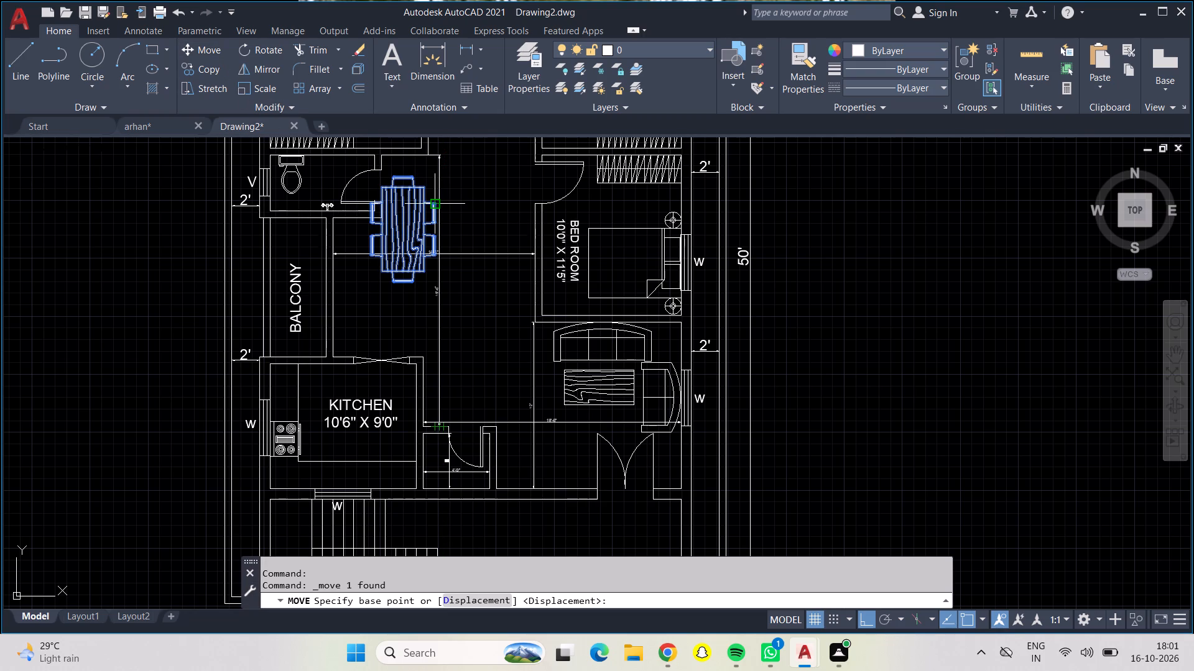
pyautogui.click(399, 227)
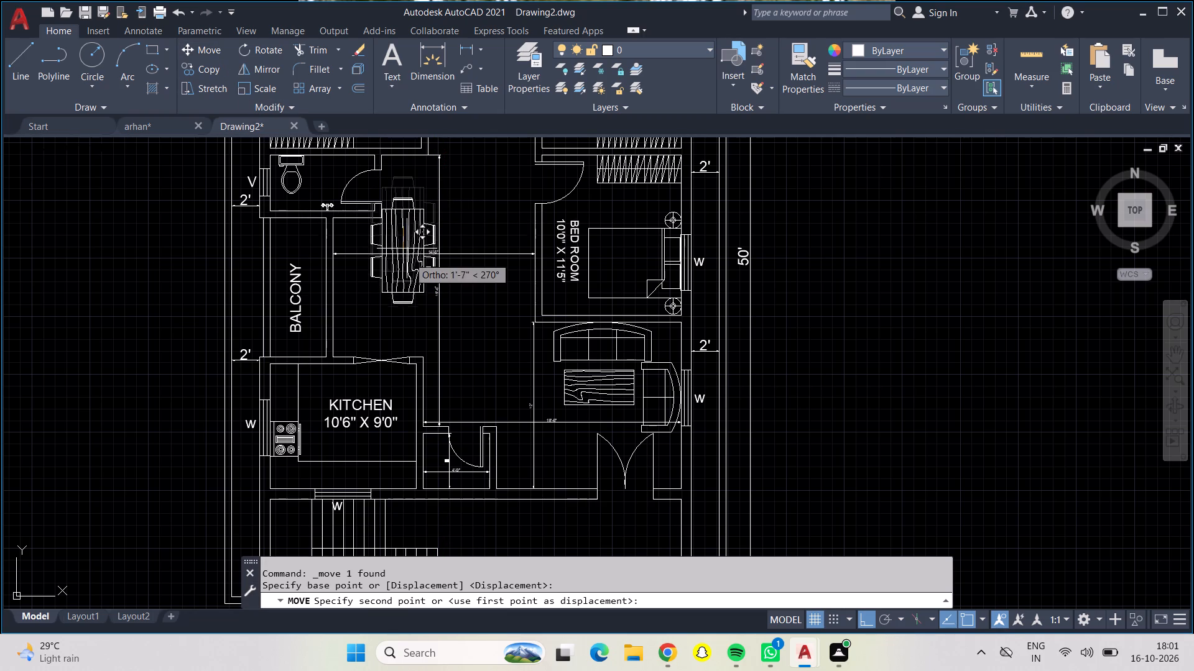
pyautogui.click(389, 279)
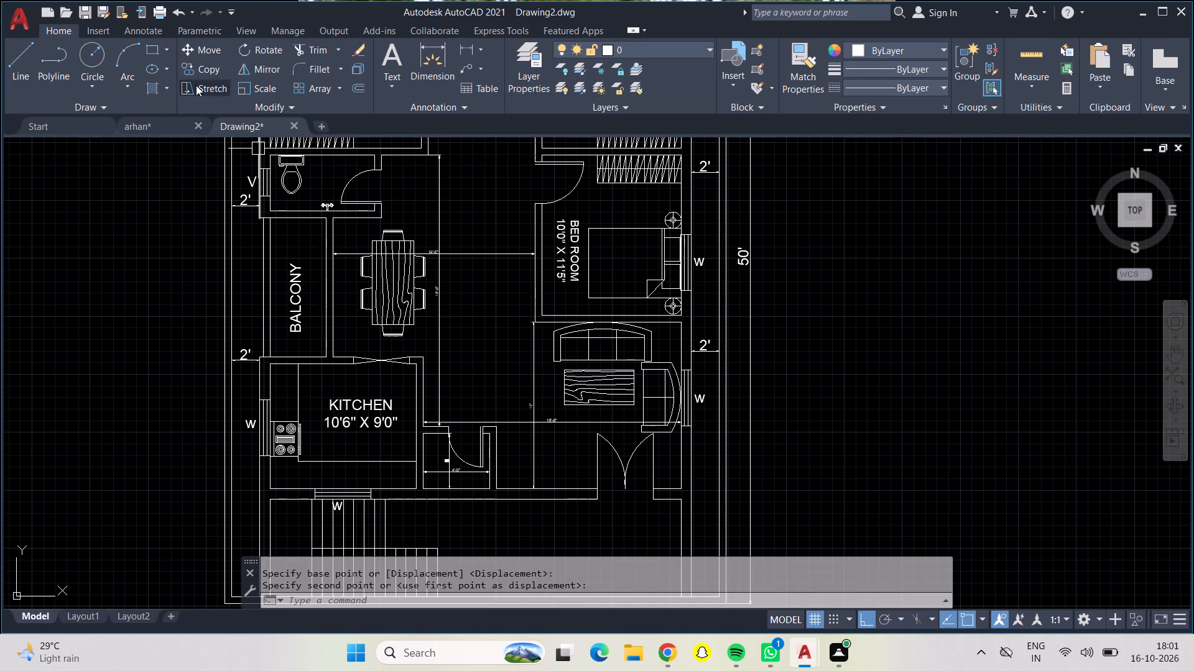
pyautogui.click(396, 268)
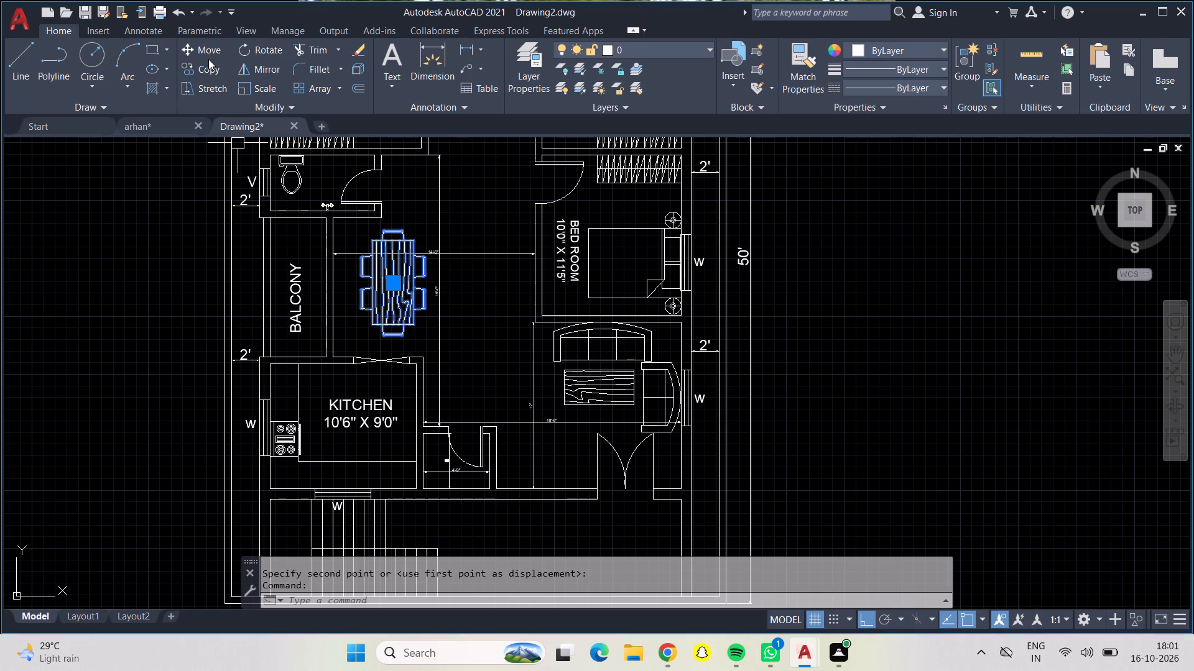
pyautogui.click(208, 52)
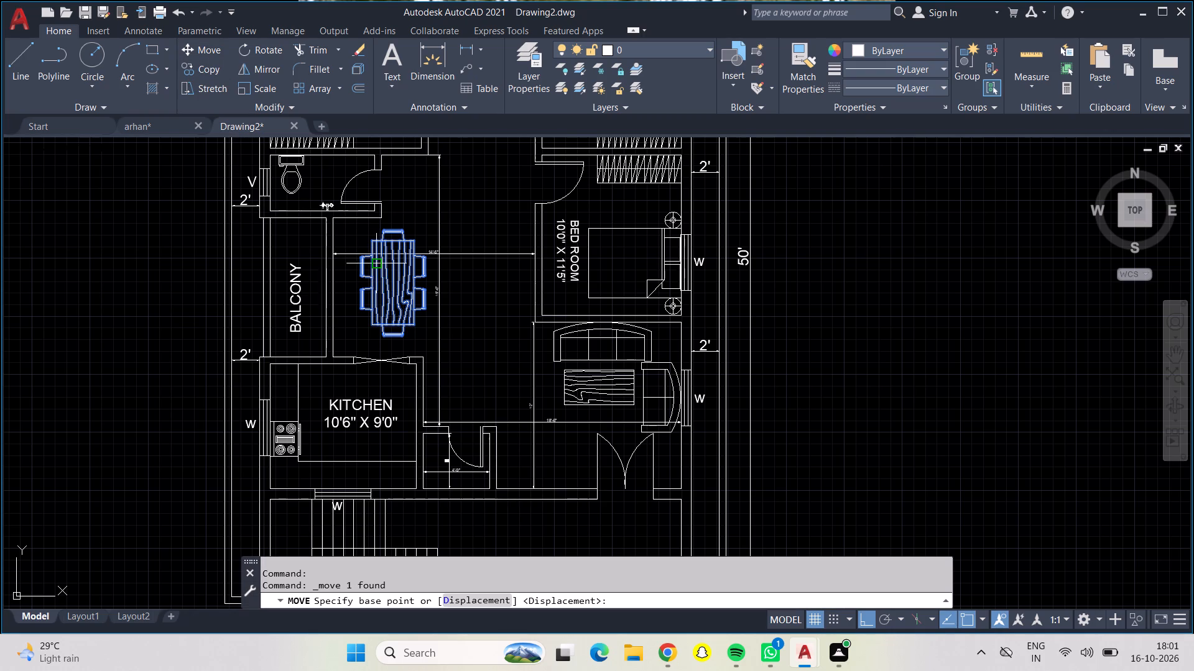
pyautogui.click(392, 281)
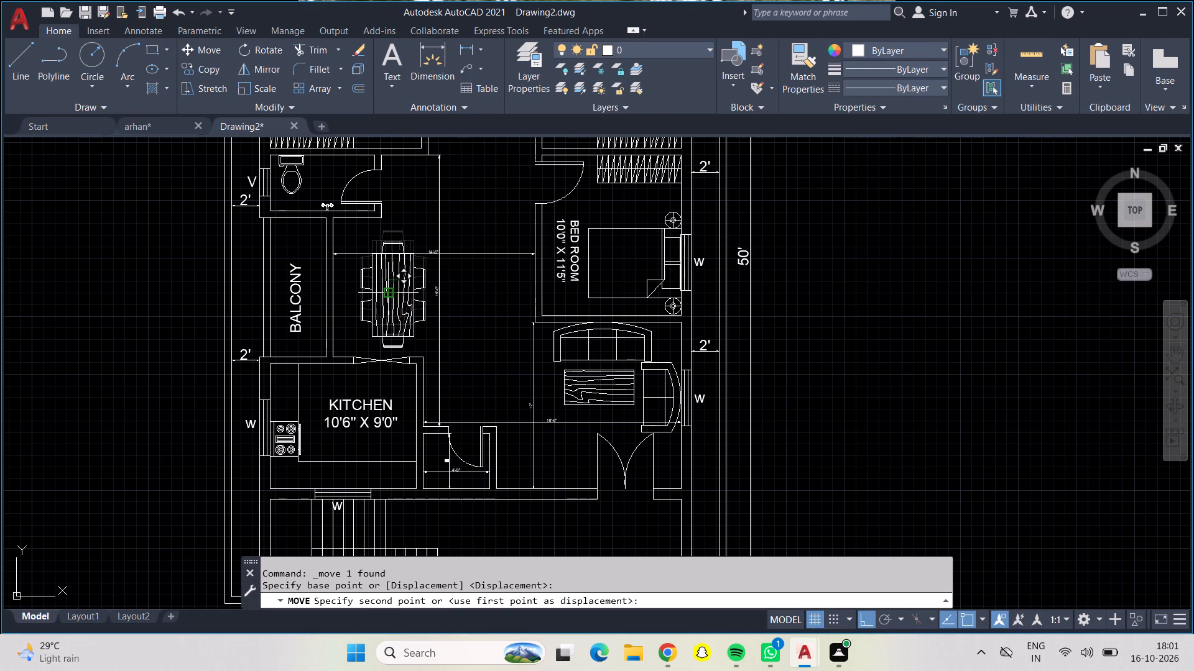
pyautogui.click(381, 282)
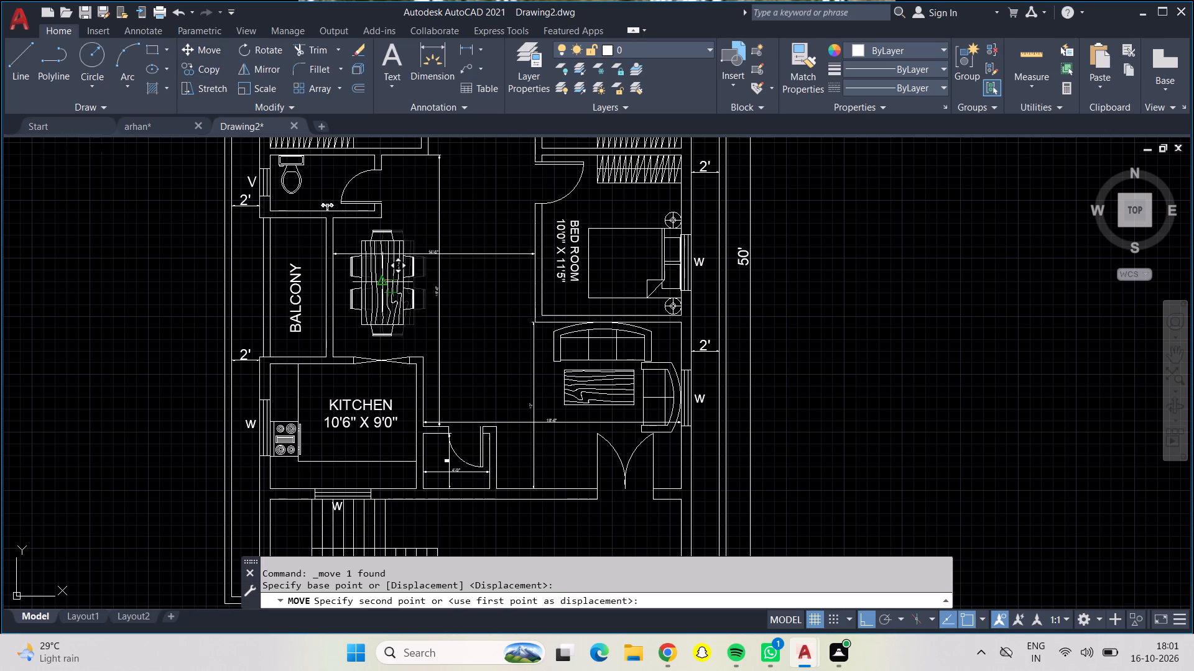
# Start a centred multiline text label with 9" text height in the open space between the dining table and the bedroom.
pyautogui.scroll(-1, 424, 275)
pyautogui.scroll(2, 456, 280)
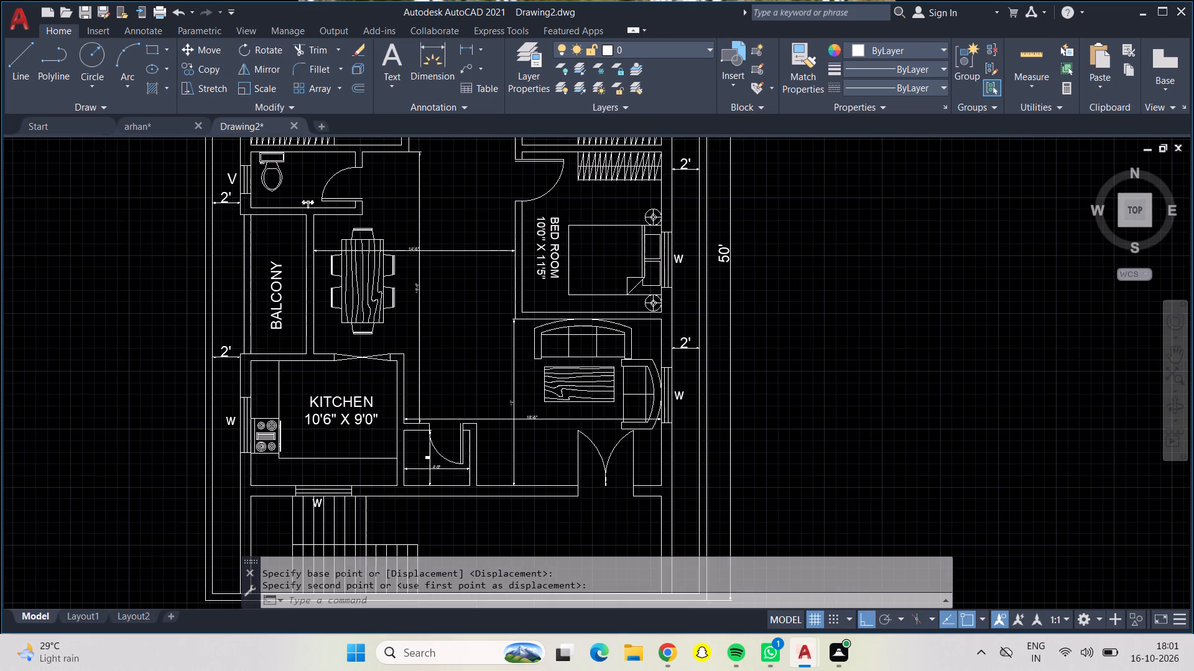
pyautogui.scroll(-1, 455, 280)
pyautogui.moveTo(455, 280); pyautogui.dragTo(439, 271, button='middle')
pyautogui.scroll(1, 442, 212)
pyautogui.scroll(-1, 442, 212)
pyautogui.scroll(2, 442, 212)
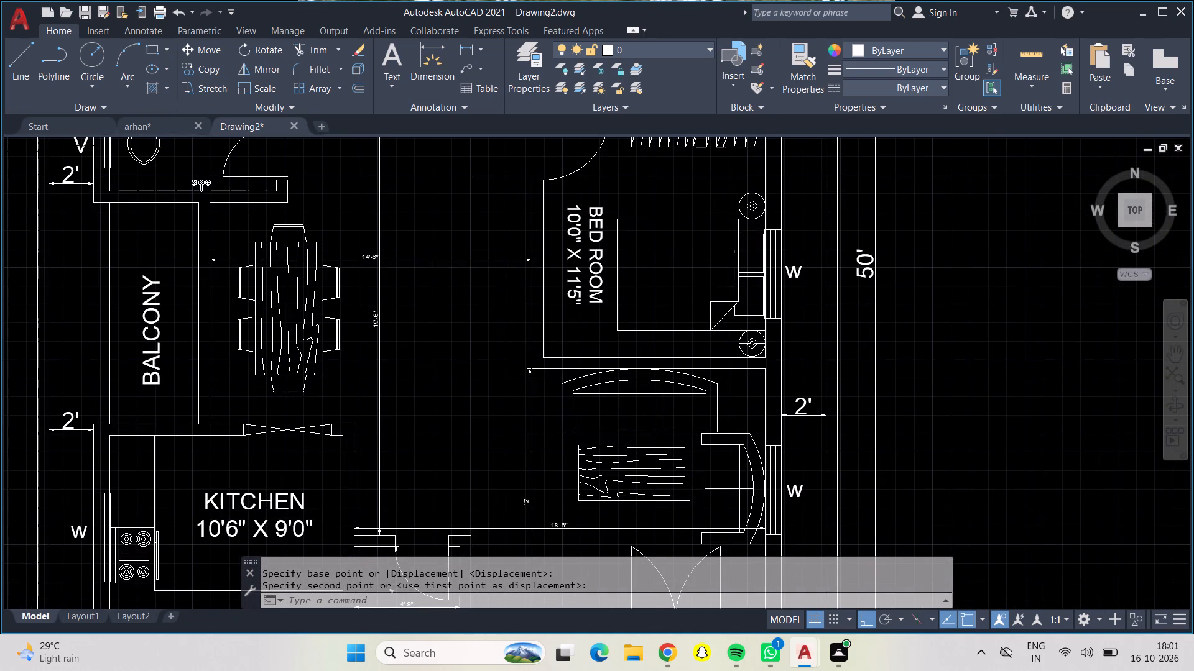
pyautogui.moveTo(442, 211); pyautogui.dragTo(451, 255, button='middle')
pyautogui.scroll(-1, 451, 255)
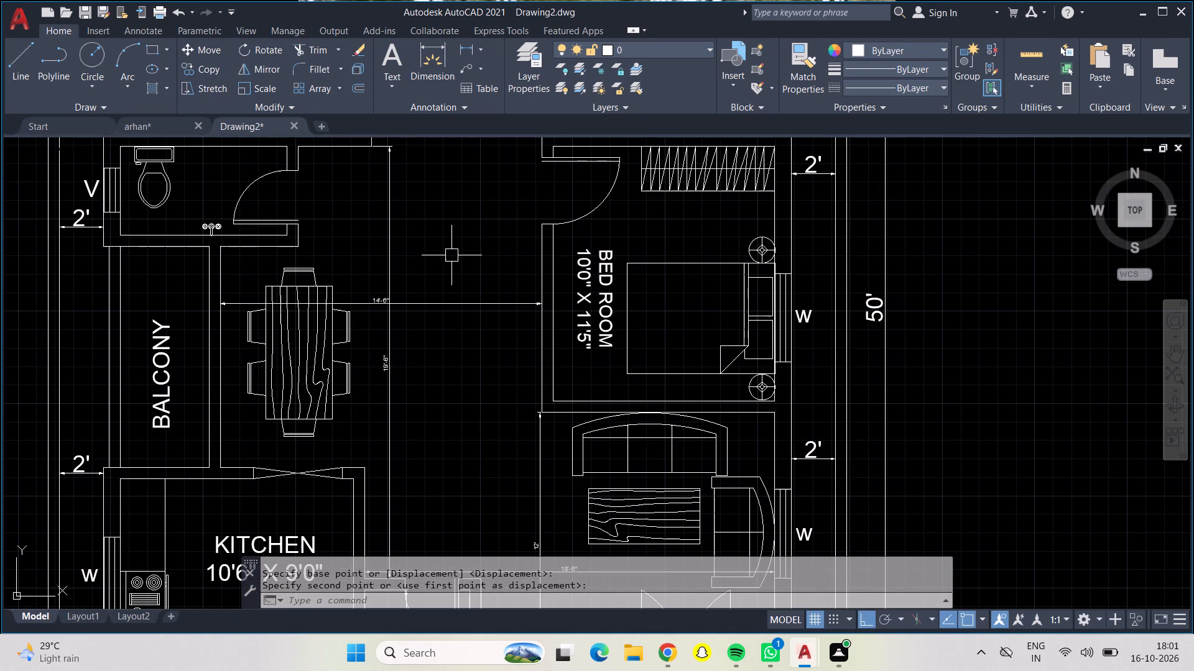
pyautogui.moveTo(451, 255); pyautogui.dragTo(449, 247, button='middle')
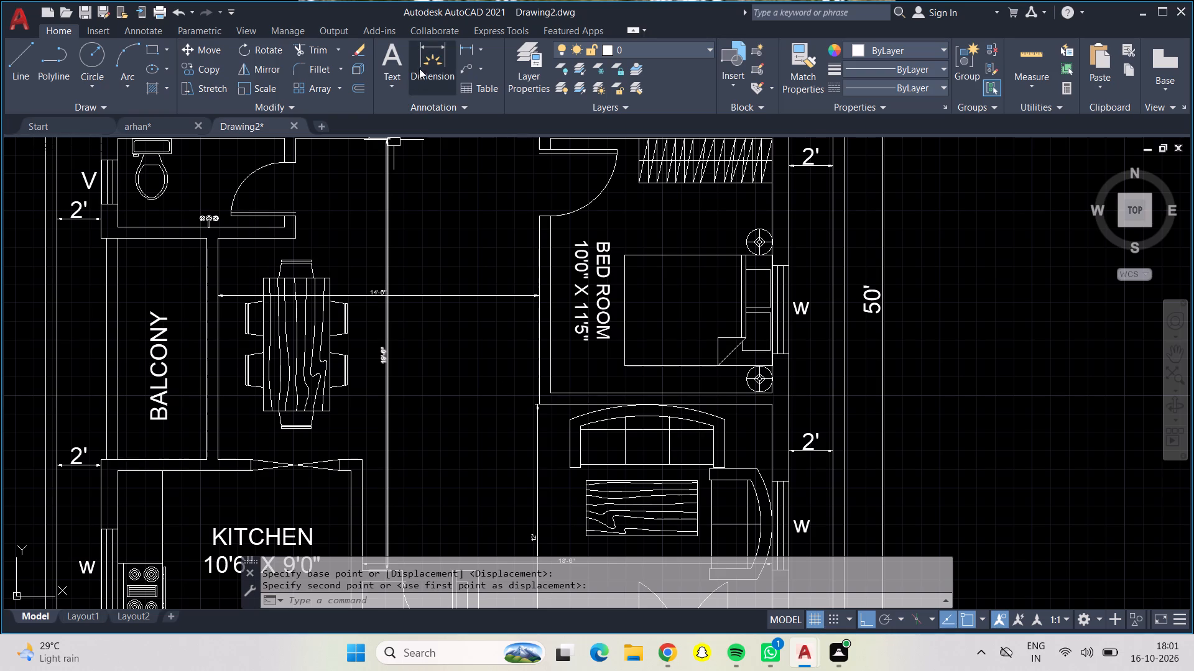
pyautogui.click(392, 63)
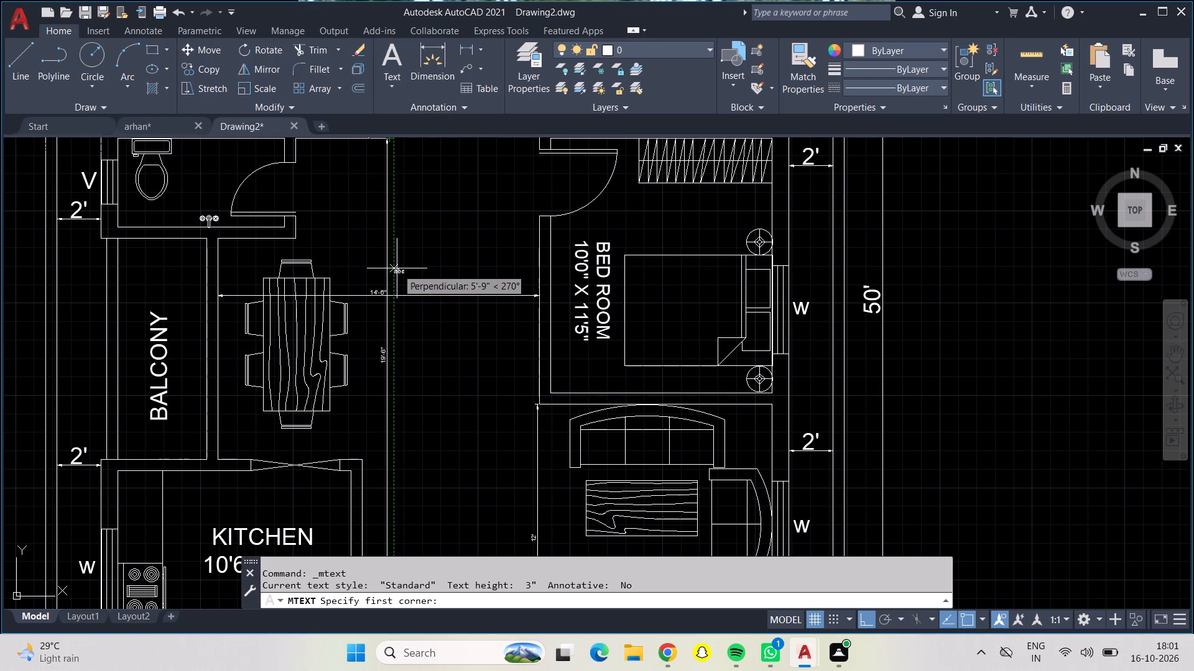
pyautogui.click(394, 257)
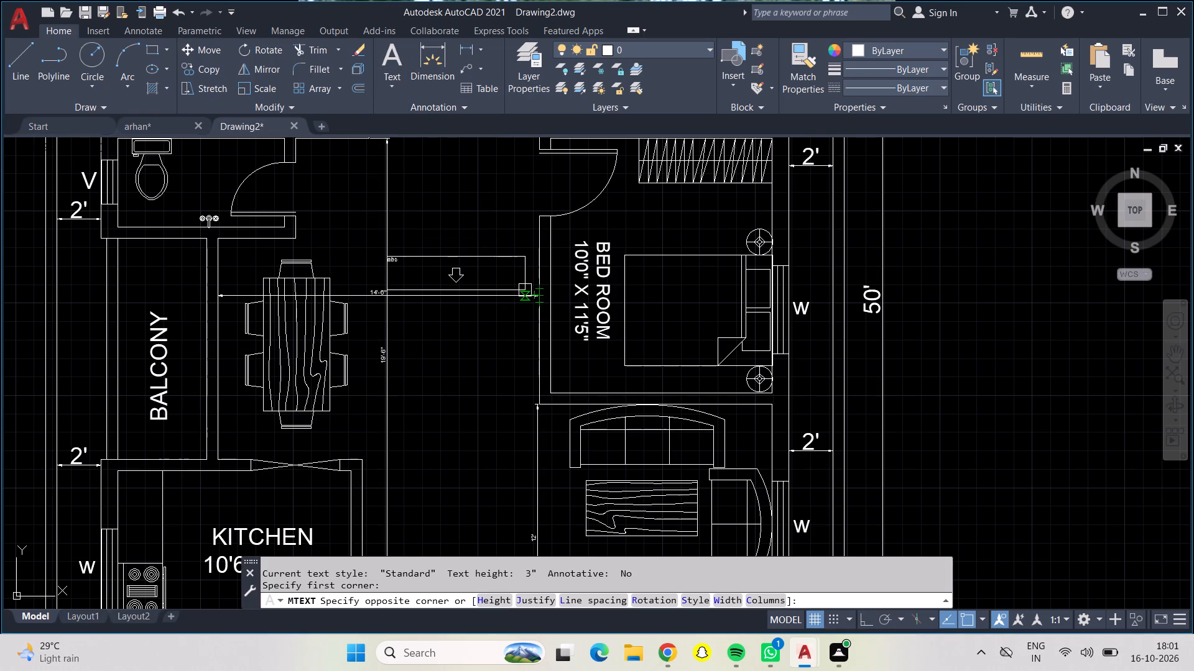
pyautogui.click(525, 290)
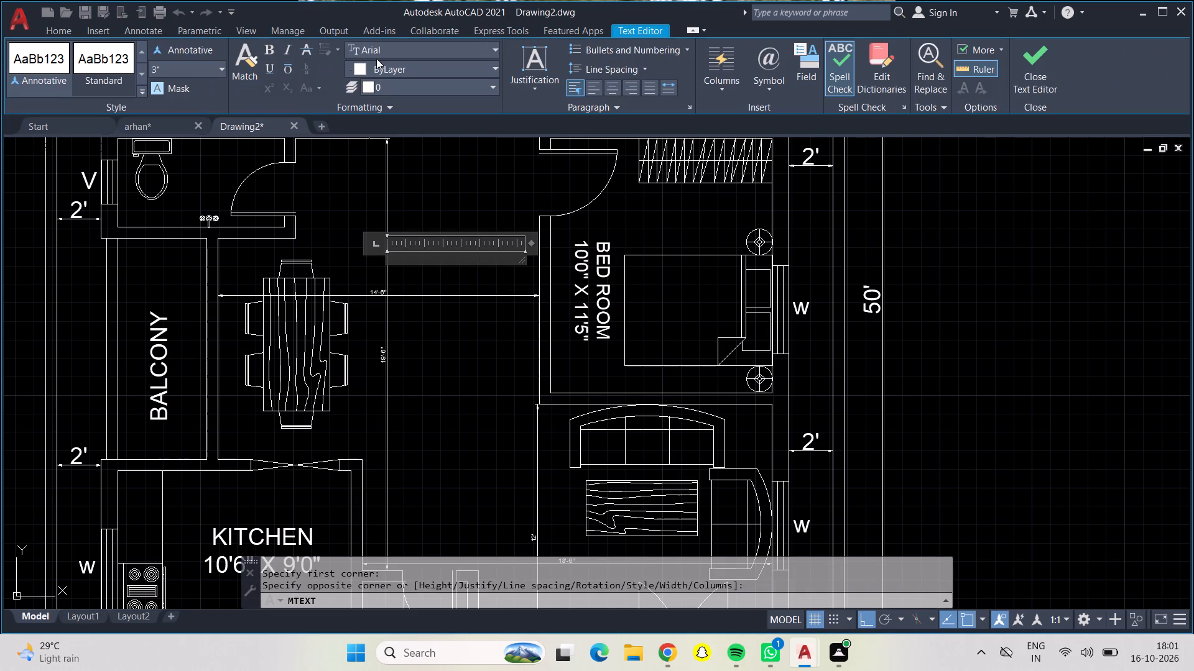
pyautogui.click(604, 89)
pyautogui.click(223, 71)
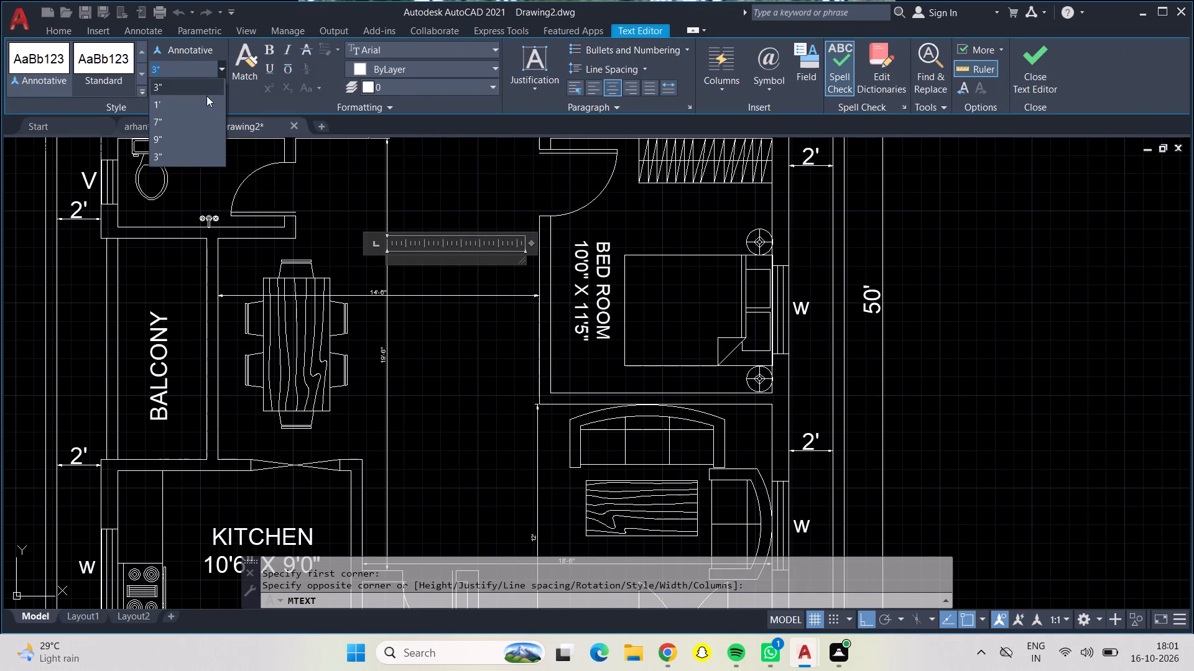
pyautogui.click(196, 139)
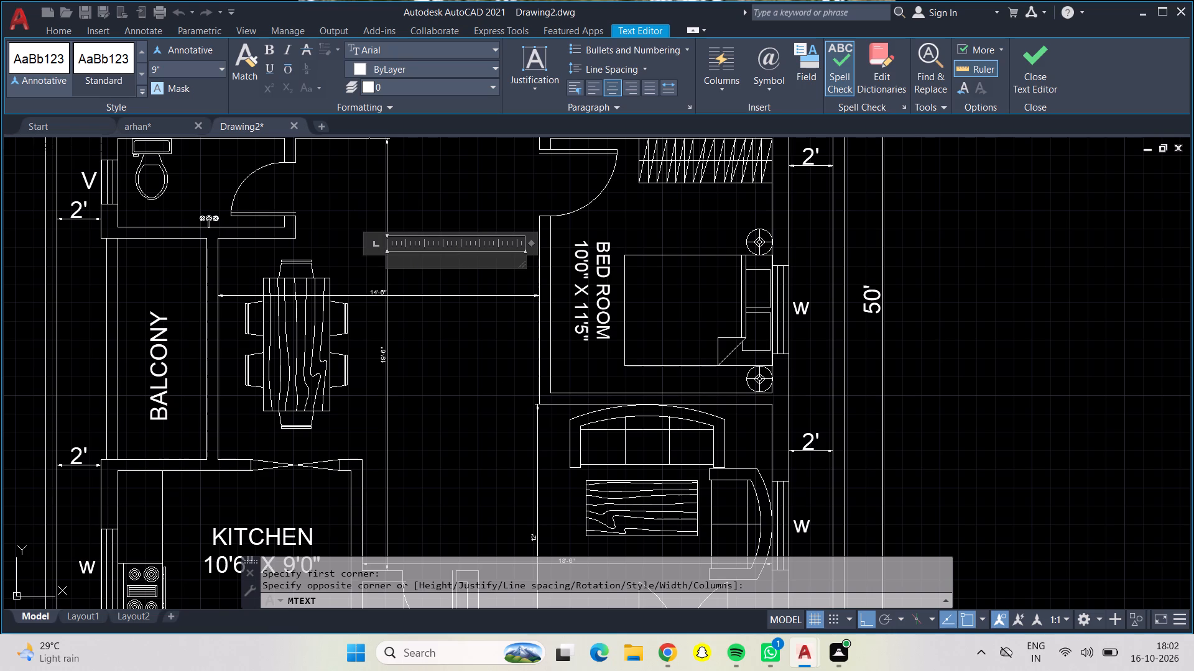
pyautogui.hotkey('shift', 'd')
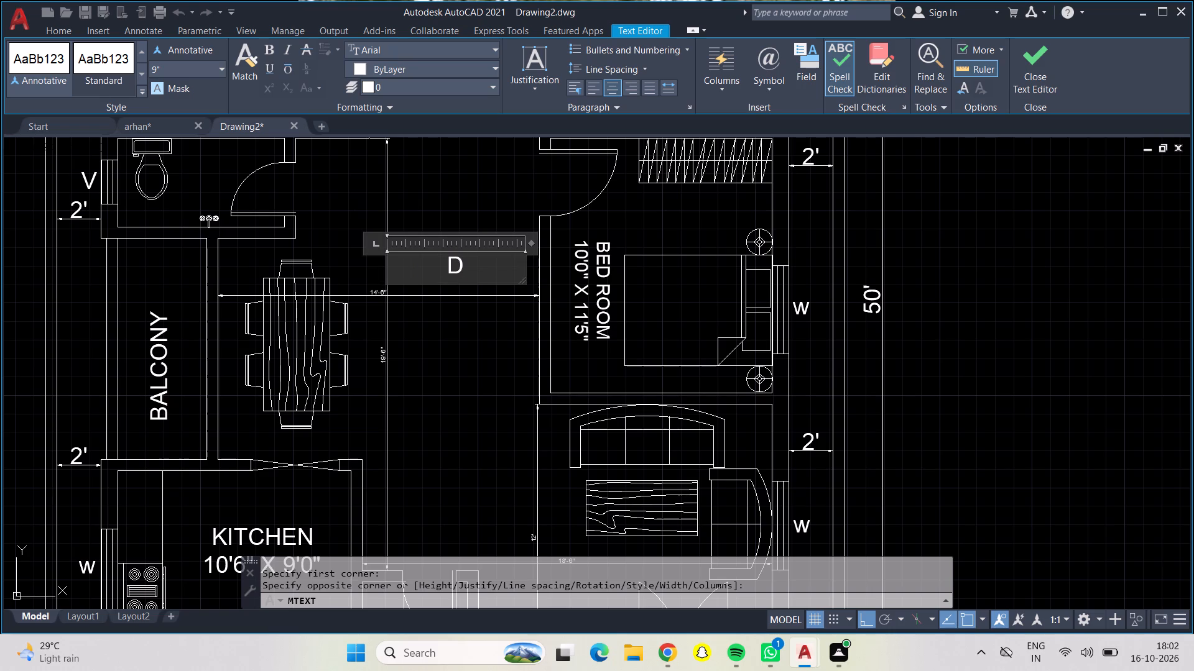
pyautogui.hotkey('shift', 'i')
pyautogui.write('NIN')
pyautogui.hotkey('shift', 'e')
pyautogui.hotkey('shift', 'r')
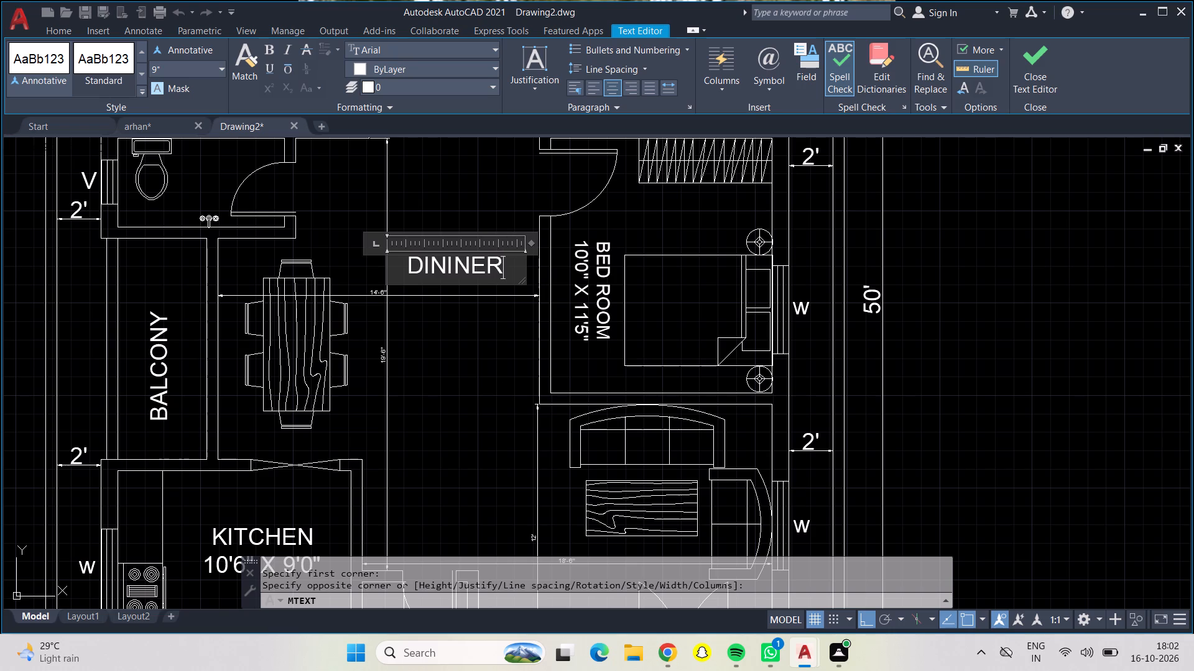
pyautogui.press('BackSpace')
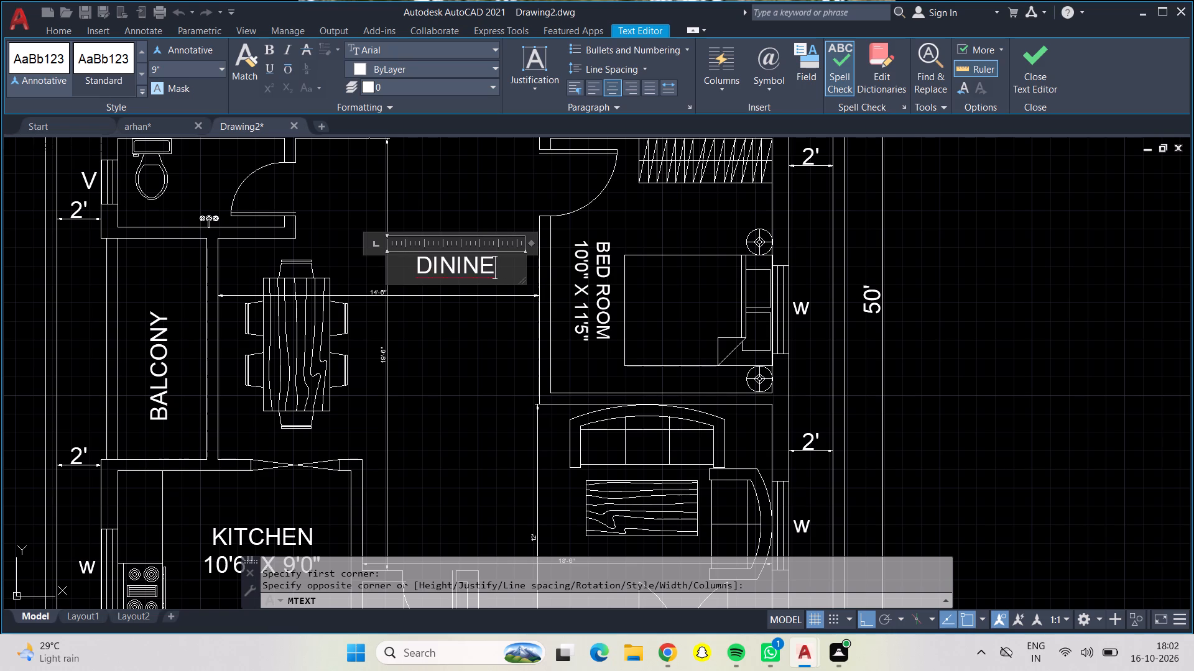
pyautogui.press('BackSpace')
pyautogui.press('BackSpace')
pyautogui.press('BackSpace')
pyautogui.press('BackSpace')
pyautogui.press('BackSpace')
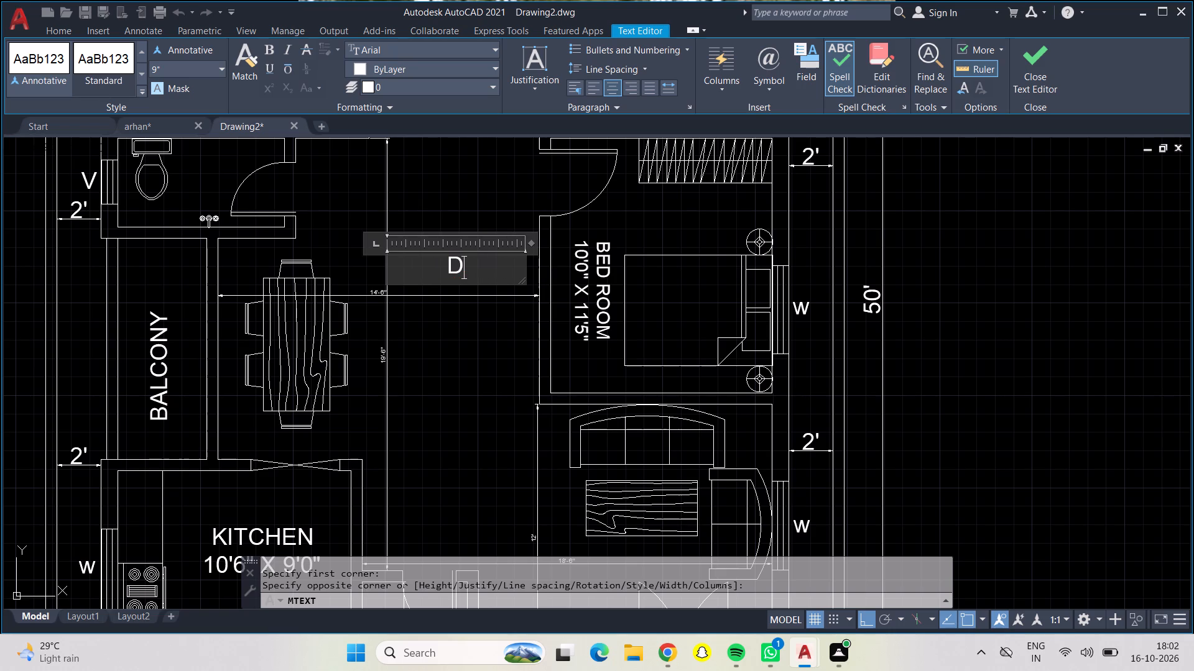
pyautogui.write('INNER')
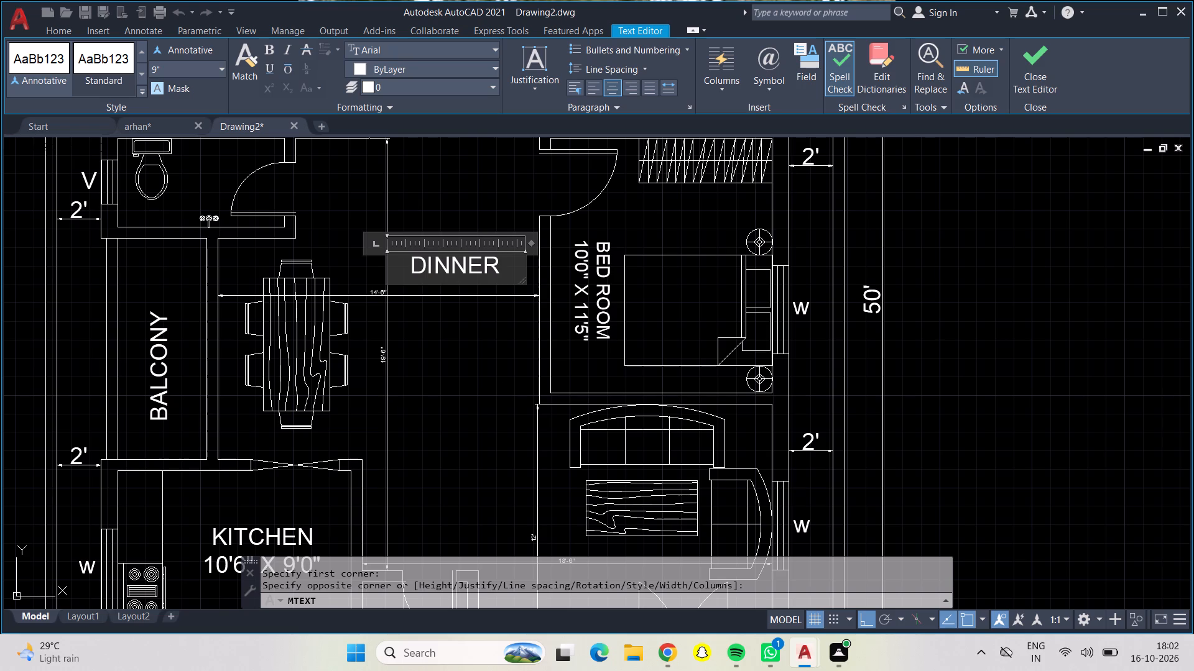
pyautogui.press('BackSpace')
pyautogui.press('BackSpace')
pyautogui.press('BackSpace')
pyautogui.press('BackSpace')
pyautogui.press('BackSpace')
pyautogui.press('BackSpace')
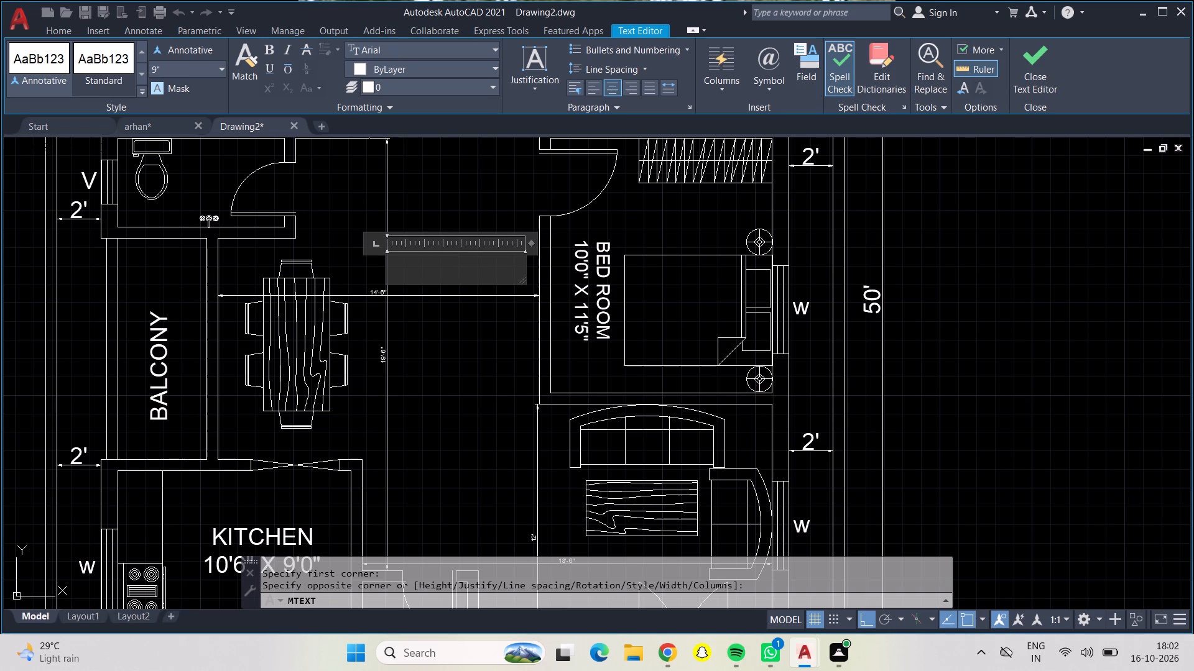
# Enter DINING HALL as the label's first line and widen the text frame so both words fit on one line.
pyautogui.hotkey('shift', 'd')
pyautogui.hotkey('shift', 'i')
pyautogui.write('NIN')
pyautogui.hotkey('shift', 'g')
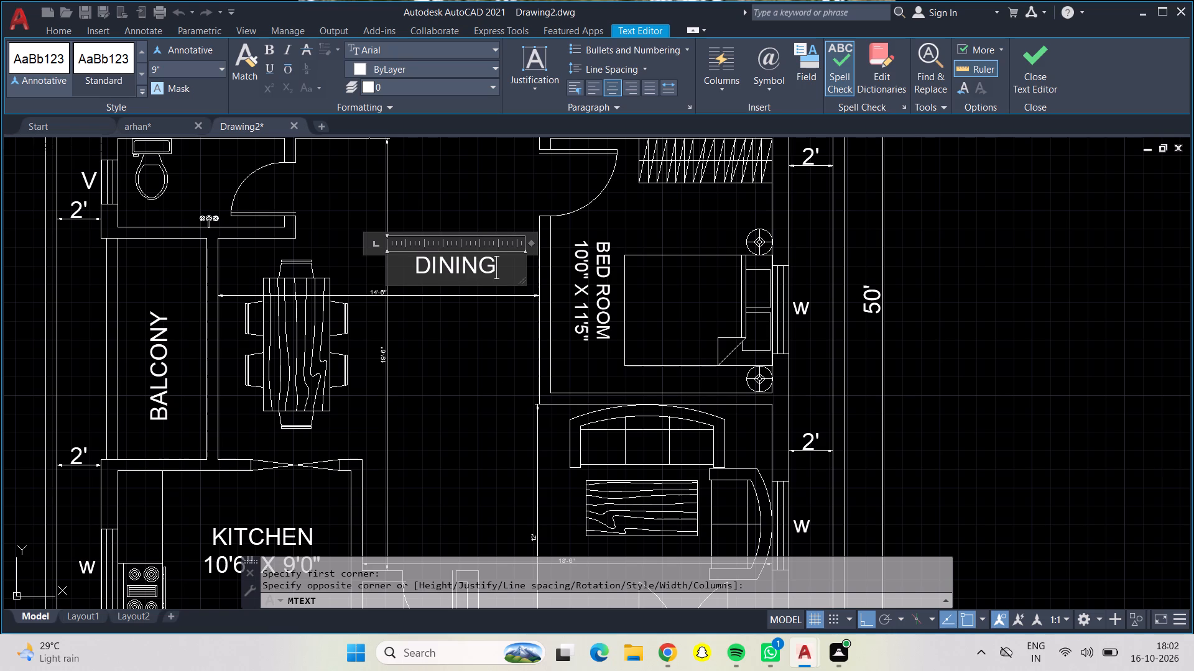
pyautogui.hotkey('shift', 'space')
pyautogui.write('HA')
pyautogui.write('LL')
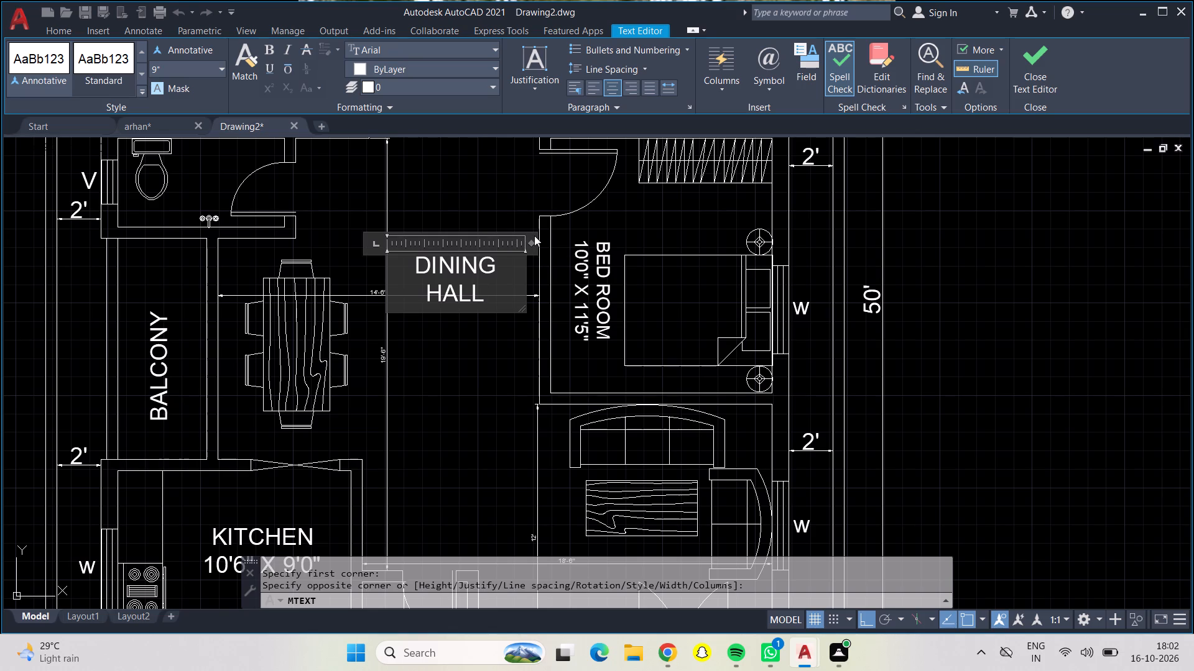
pyautogui.moveTo(529, 243); pyautogui.dragTo(549, 242)
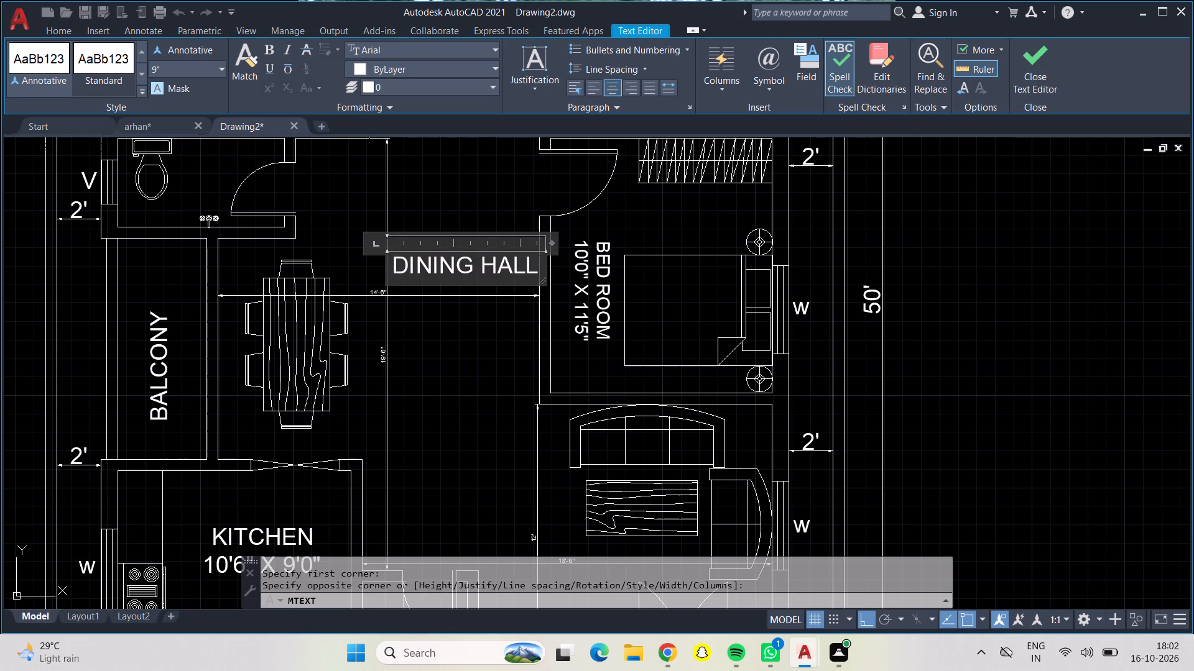
# Add the size 14'6" X 10'10" as a second line below DINING HALL and finish the label.
pyautogui.press('Return')
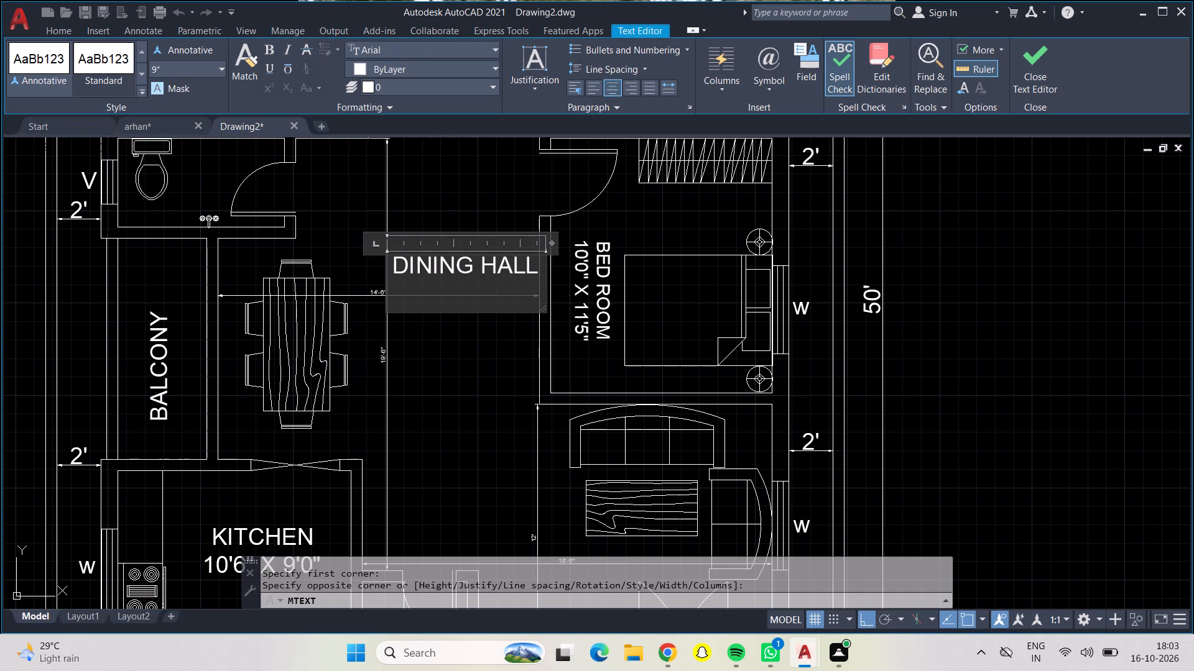
pyautogui.write('14')
pyautogui.press("'")
pyautogui.write('6"')
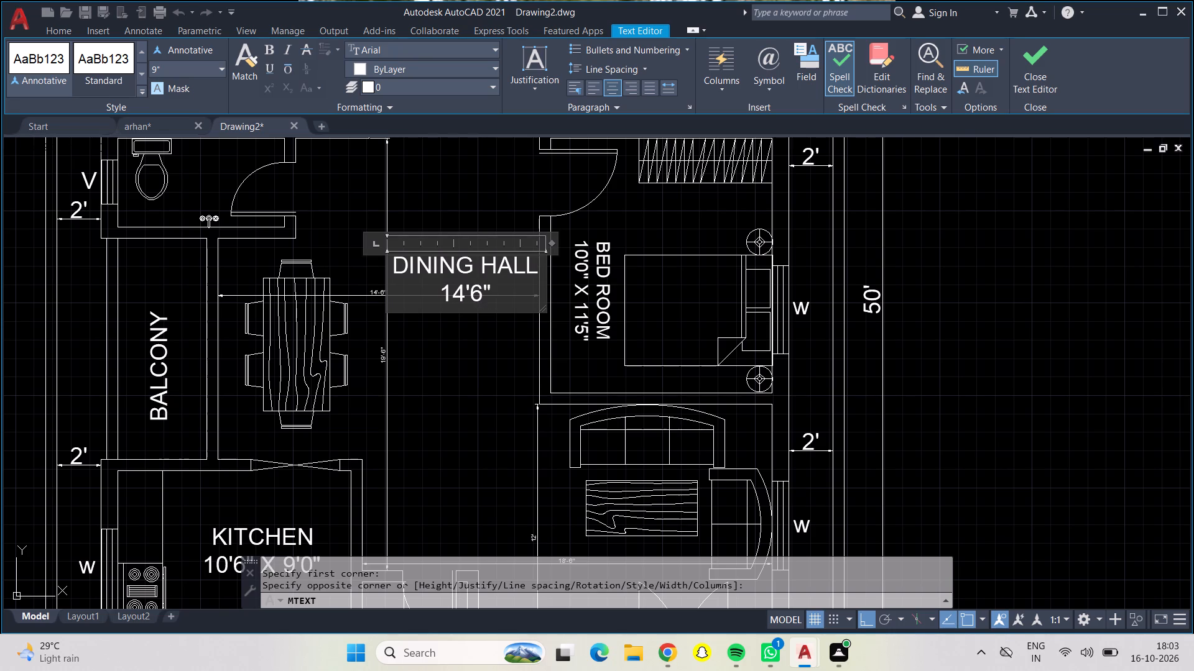
pyautogui.press('space')
pyautogui.write('X')
pyautogui.press('space')
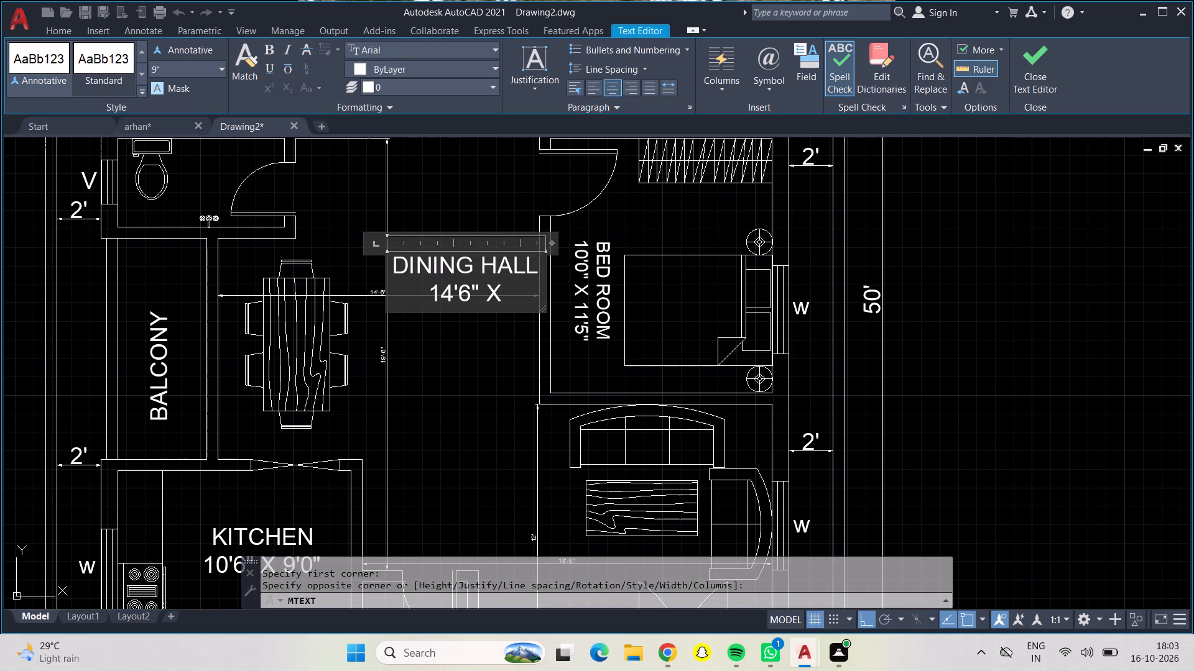
pyautogui.write('10')
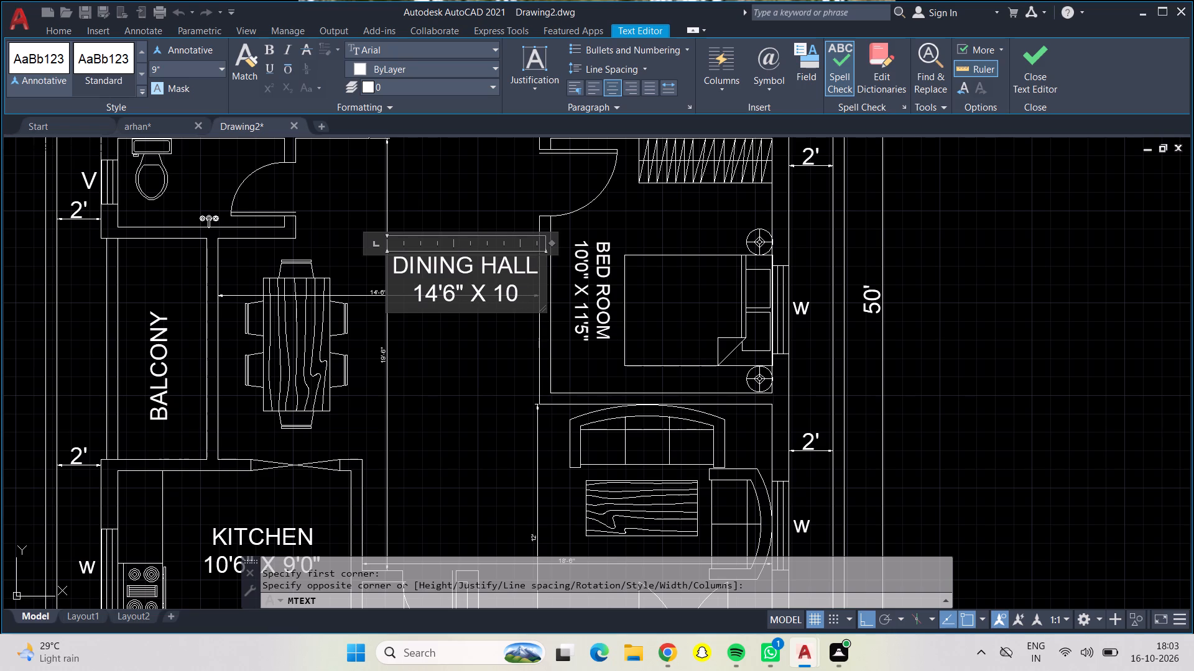
pyautogui.write('\'10"')
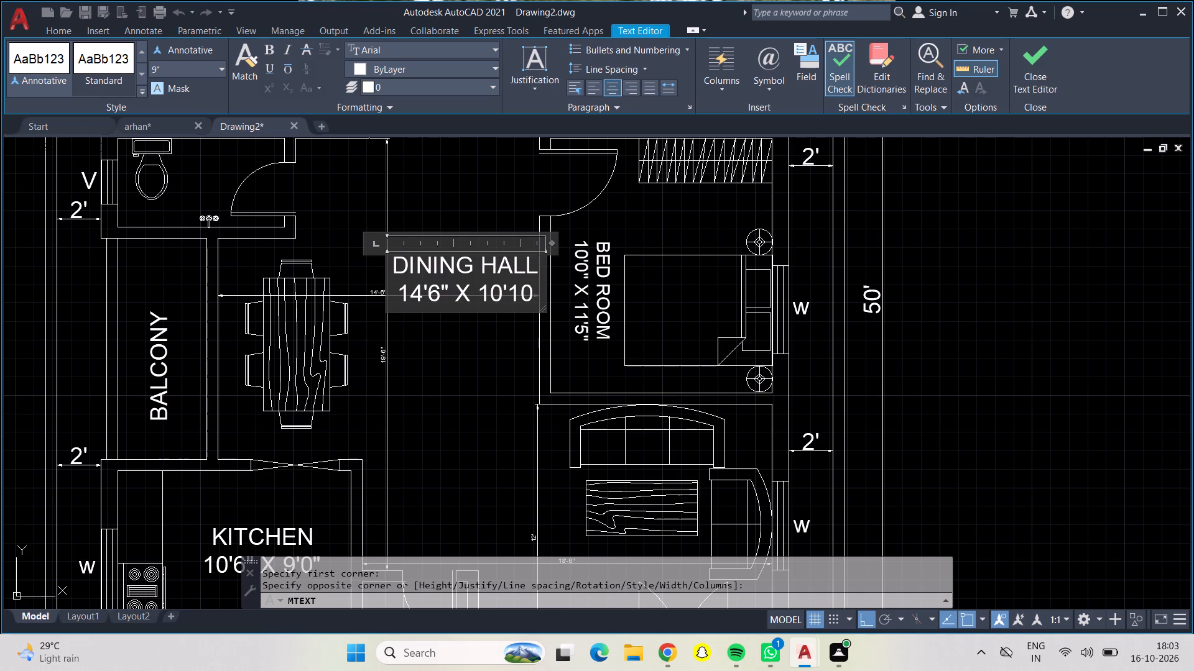
pyautogui.press('space')
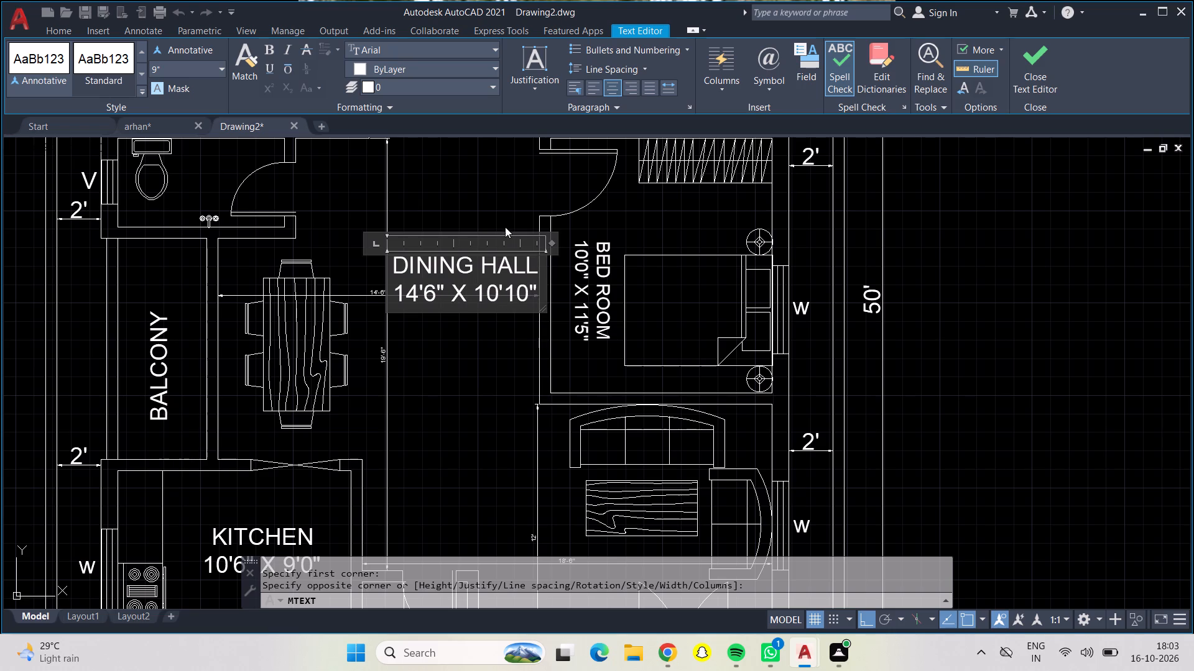
pyautogui.click(511, 212)
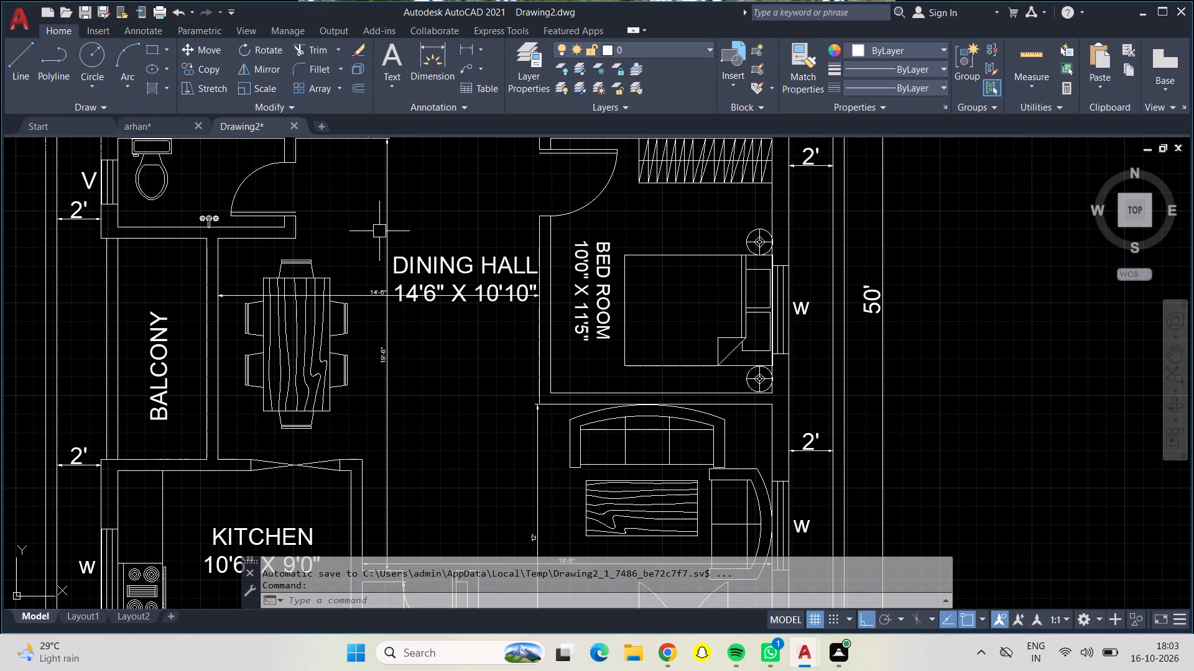
# Delete the horizontal and vertical temporary dimensions crossing the dining area.
pyautogui.click(387, 231)
pyautogui.click(355, 298)
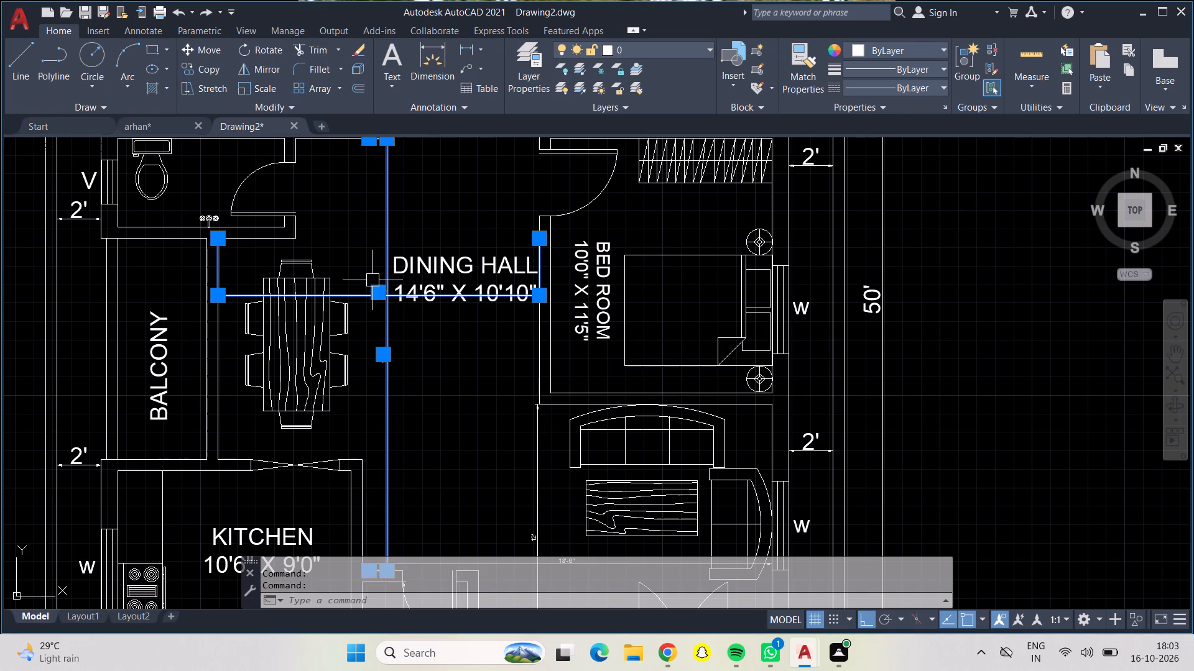
pyautogui.press('Delete')
# Move the DINING HALL label horizontally toward the dining table, away from the bedroom wall.
pyautogui.click(460, 288)
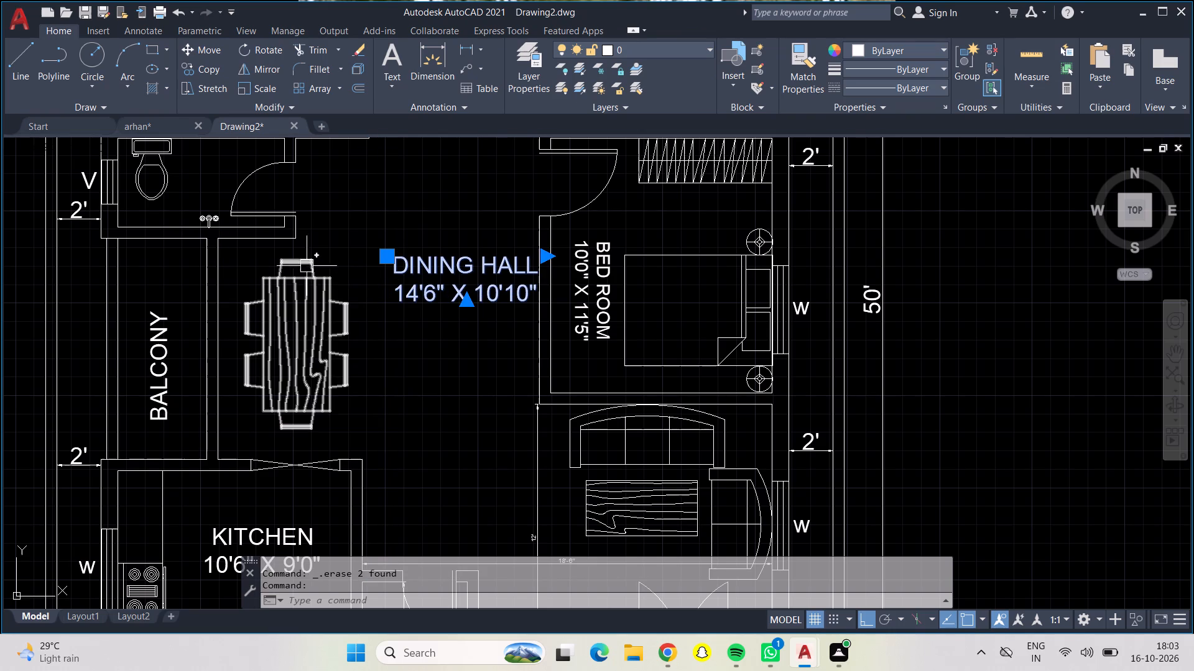
pyautogui.click(215, 47)
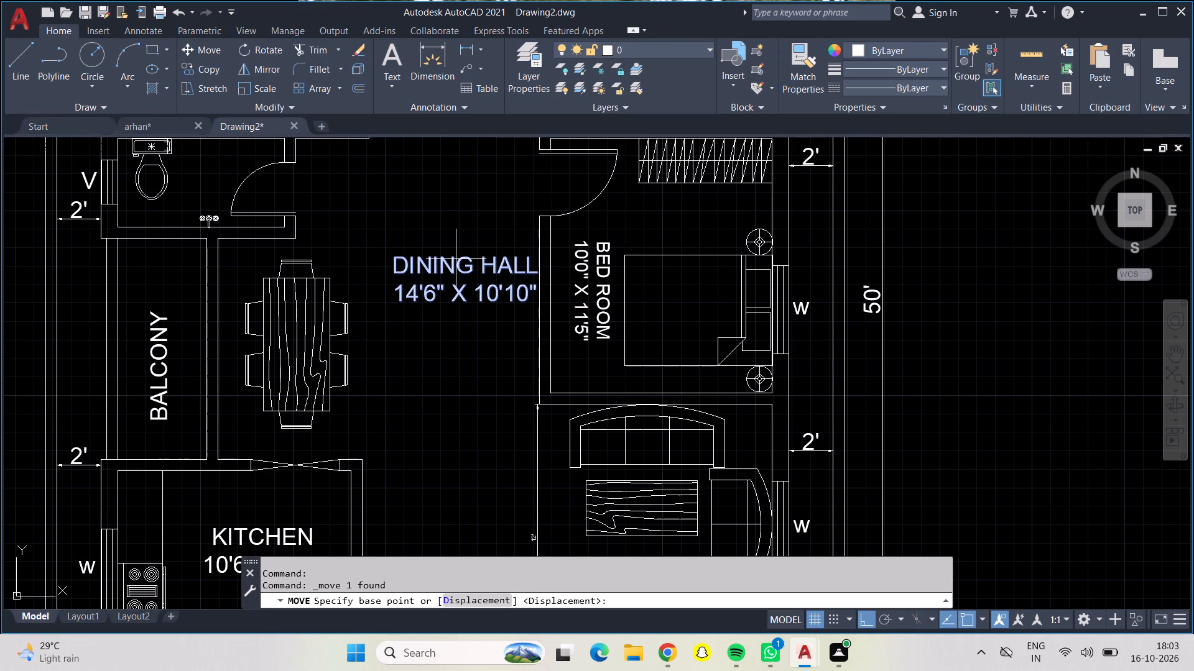
pyautogui.click(456, 260)
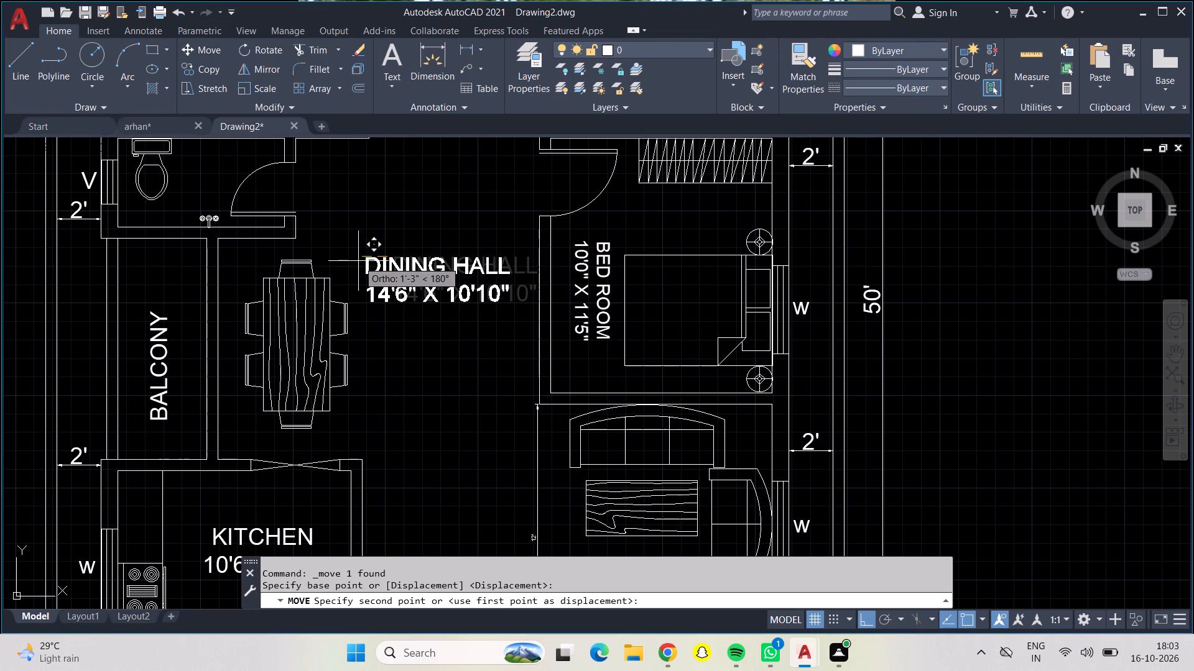
pyautogui.click(351, 261)
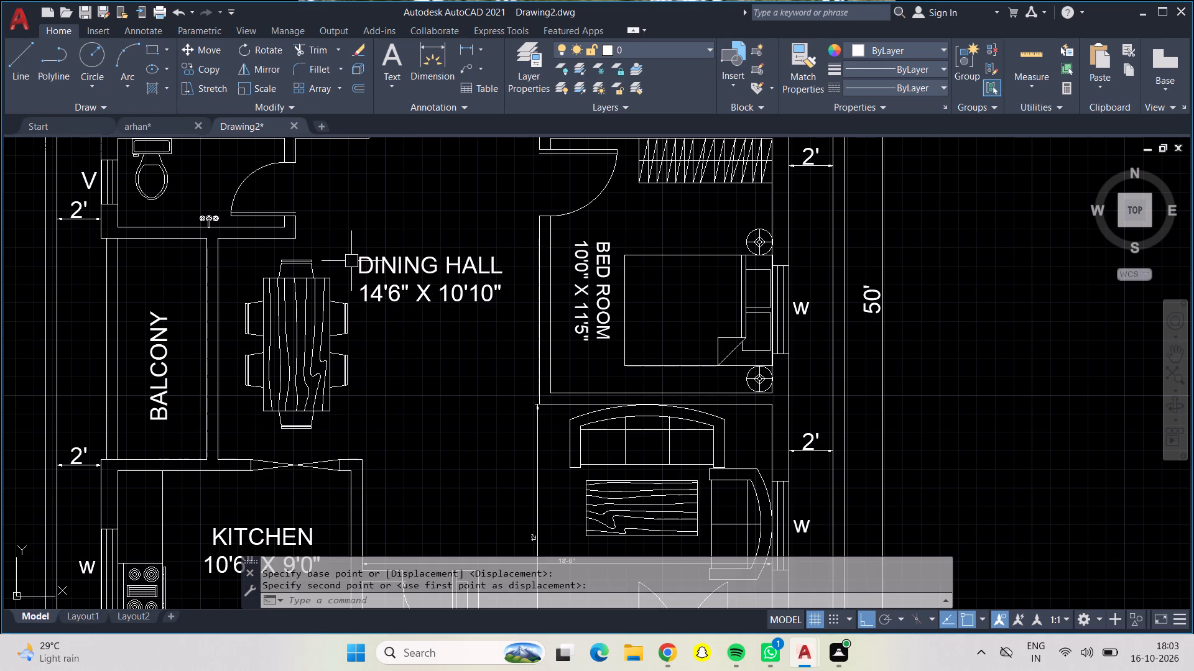
# Start a centred multiline text label with 9" text height in the living area between the kitchen and the coffee table.
pyautogui.scroll(-2, 359, 264)
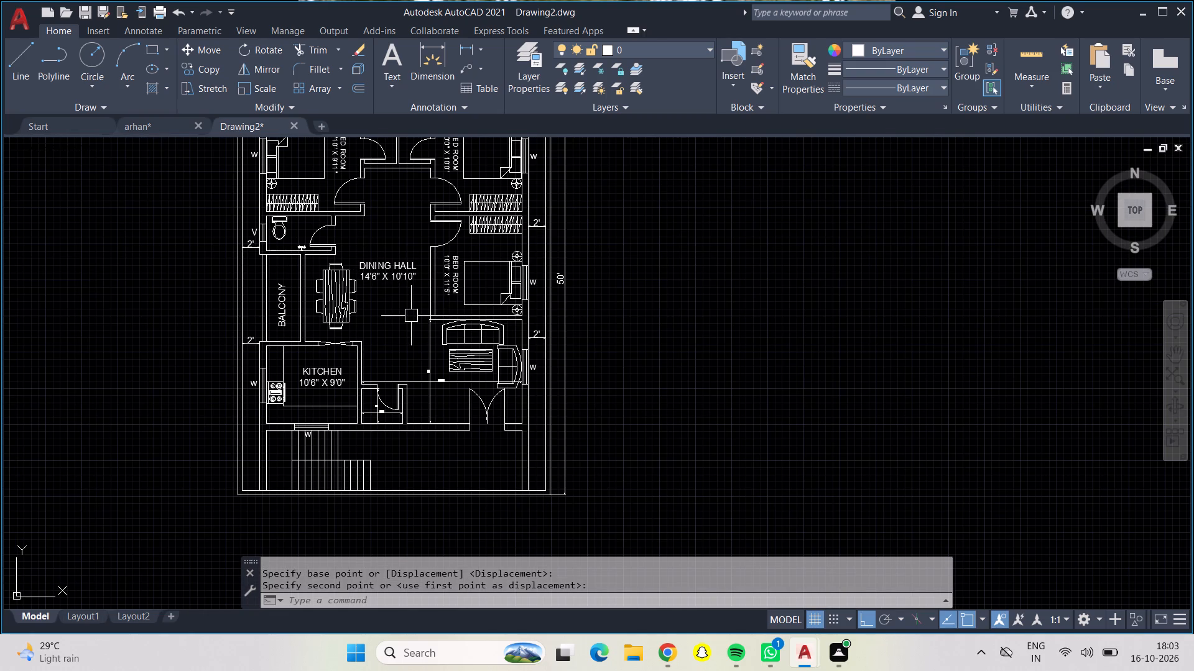
pyautogui.moveTo(411, 316); pyautogui.dragTo(359, 175, button='middle')
pyautogui.scroll(-1, 409, 262)
pyautogui.scroll(1, 382, 260)
pyautogui.scroll(-1, 382, 260)
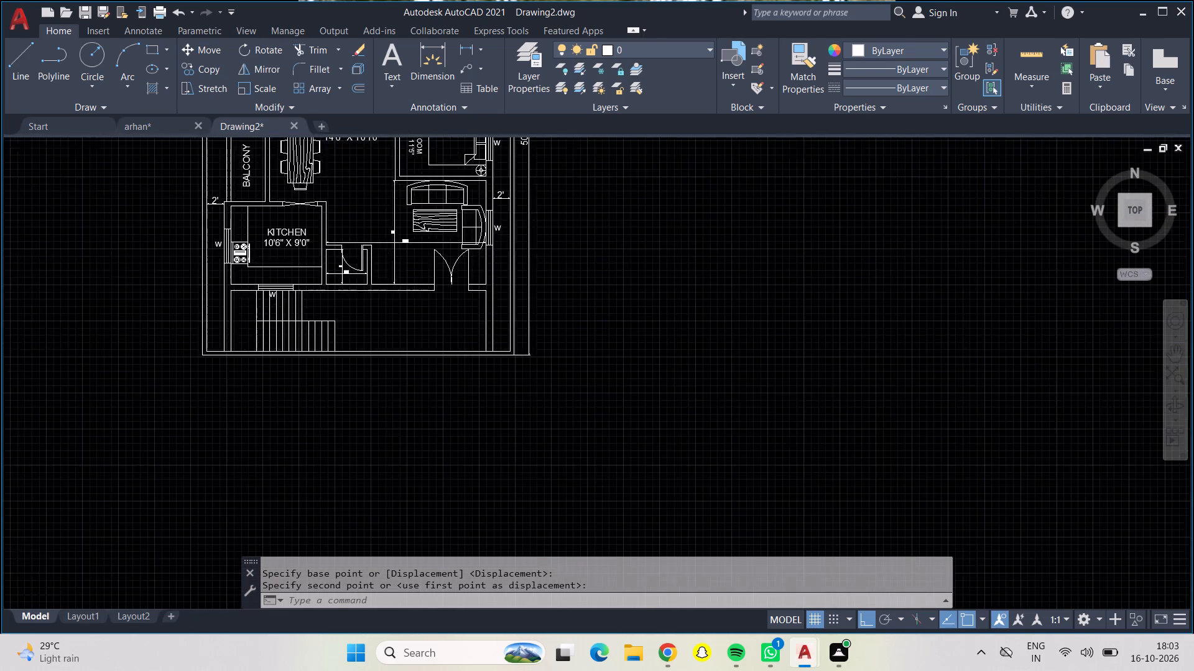
pyautogui.scroll(1, 382, 260)
pyautogui.scroll(-1, 382, 260)
pyautogui.scroll(1, 382, 260)
pyautogui.scroll(-1, 382, 260)
pyautogui.scroll(1, 382, 260)
pyautogui.scroll(-1, 382, 260)
pyautogui.scroll(4, 382, 260)
pyautogui.moveTo(388, 236); pyautogui.dragTo(421, 268, button='middle')
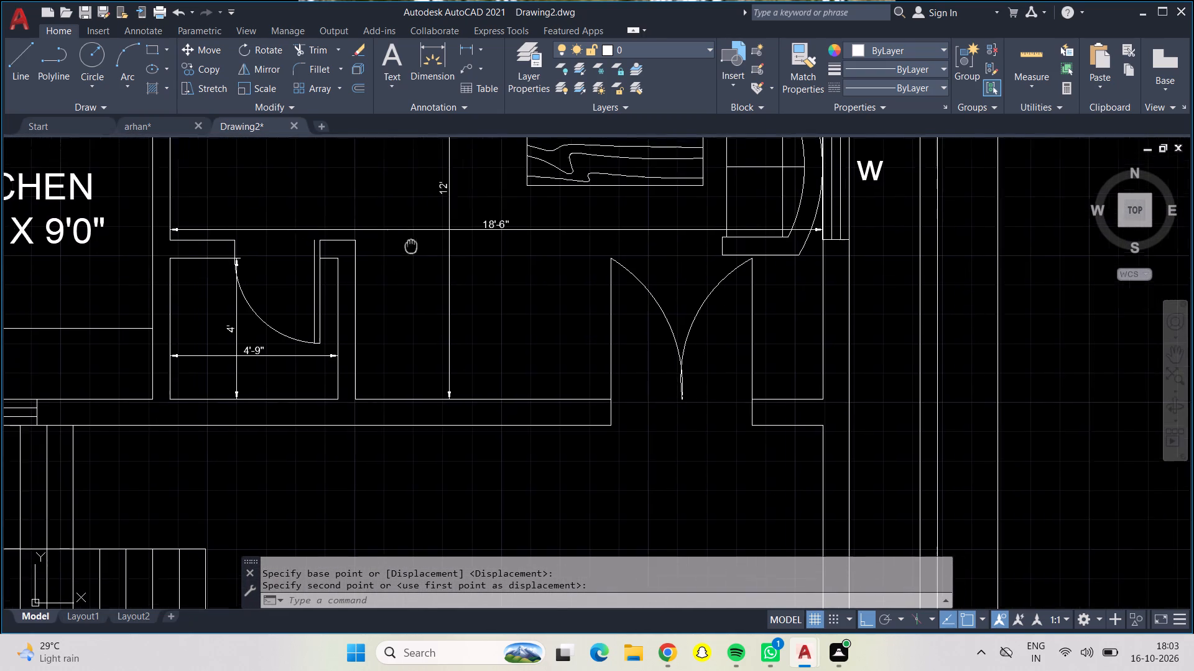
pyautogui.moveTo(421, 268); pyautogui.dragTo(426, 378, button='middle')
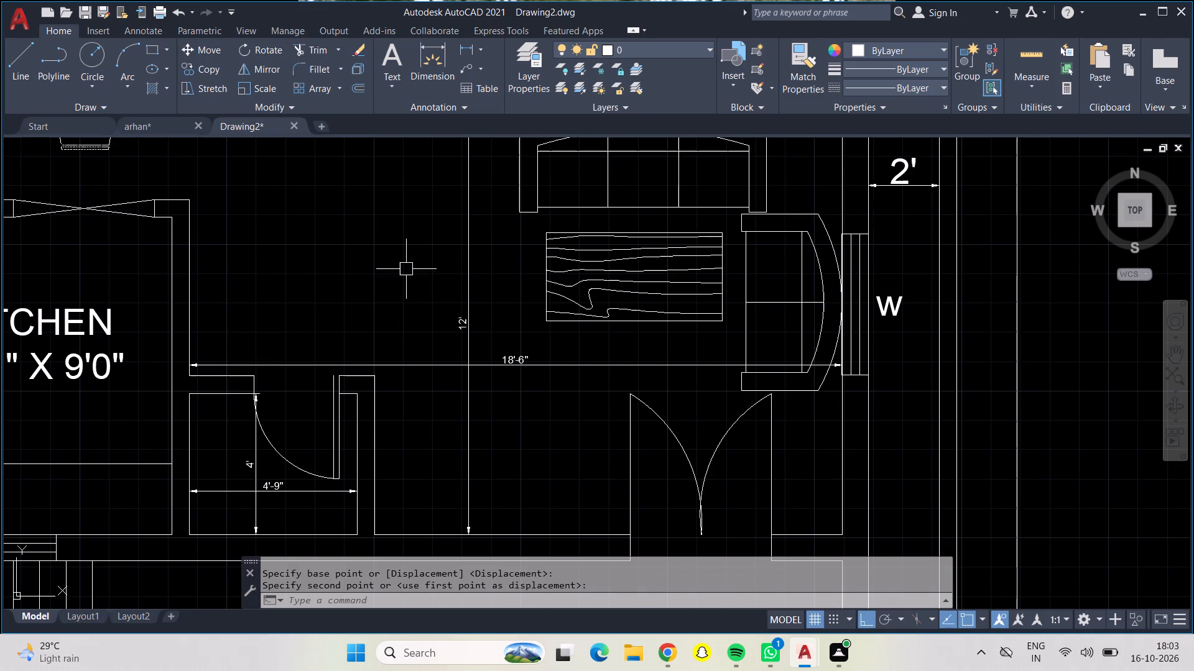
pyautogui.click(401, 60)
pyautogui.click(284, 240)
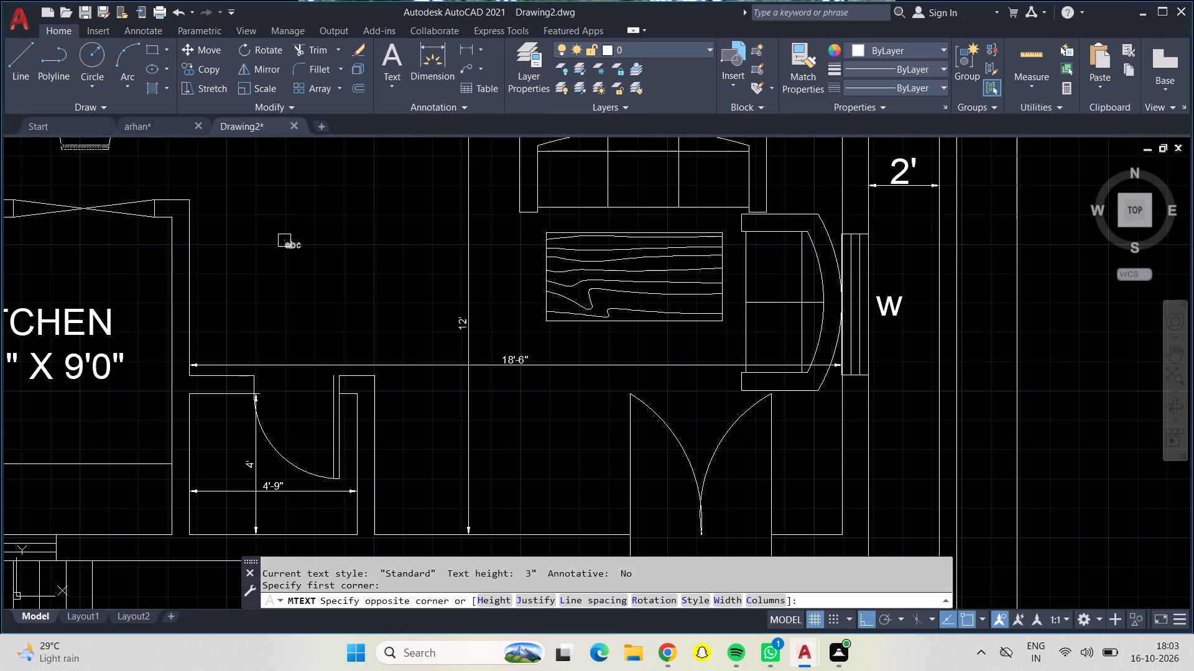
pyautogui.click(502, 302)
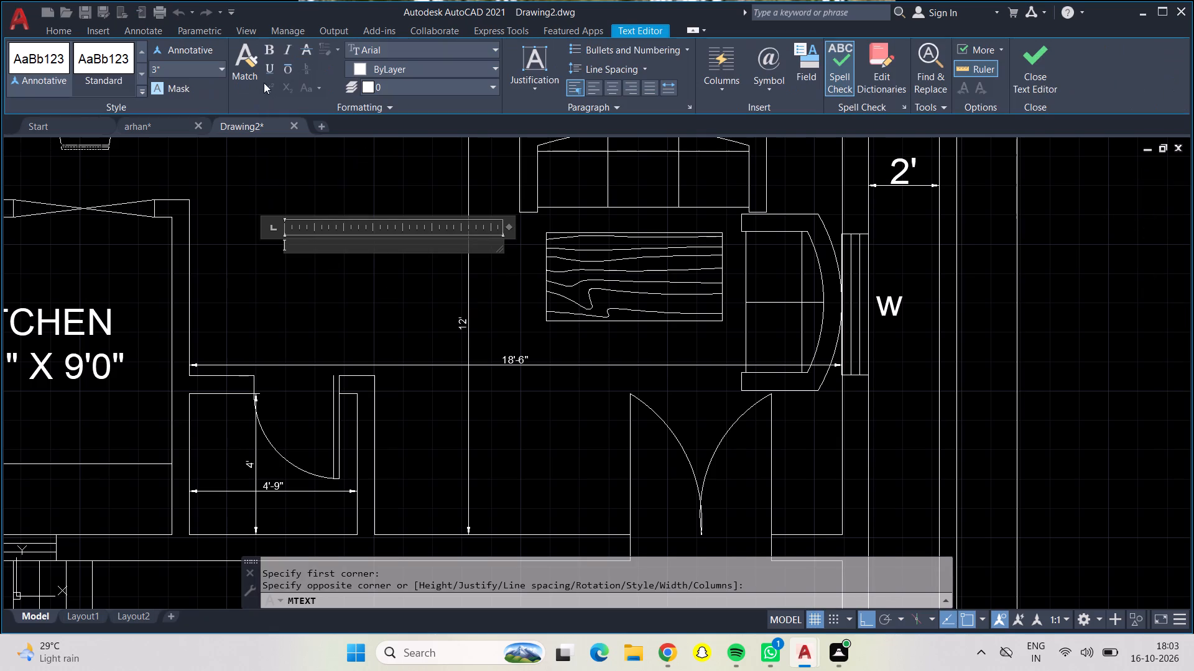
pyautogui.click(220, 61)
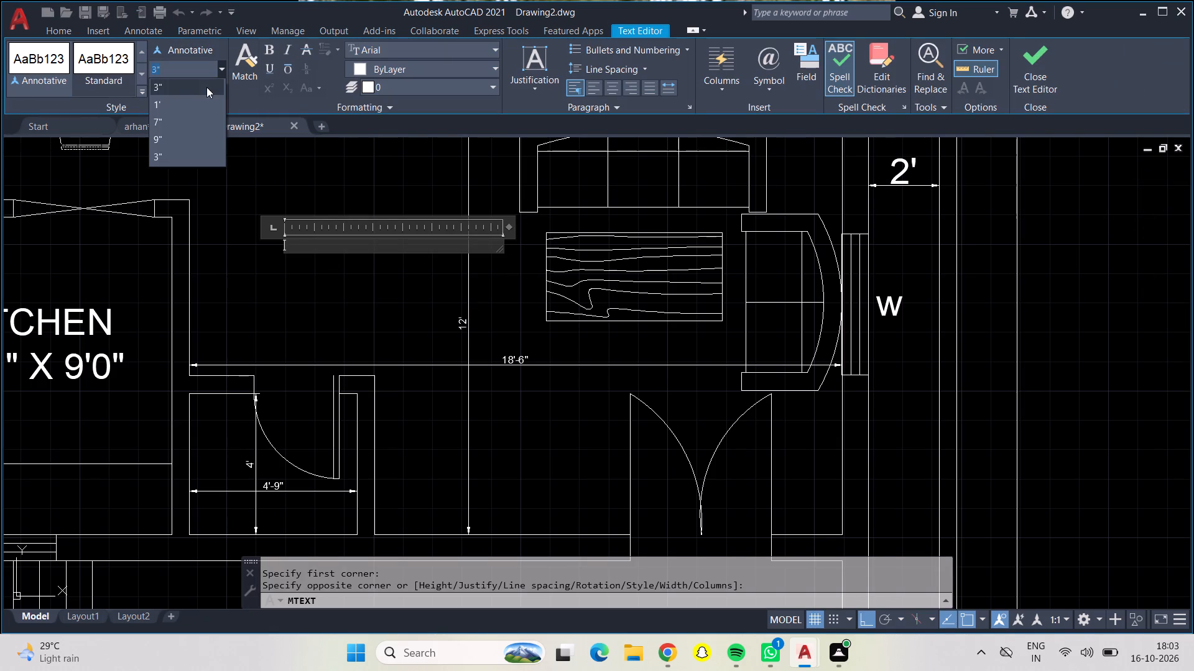
pyautogui.click(202, 139)
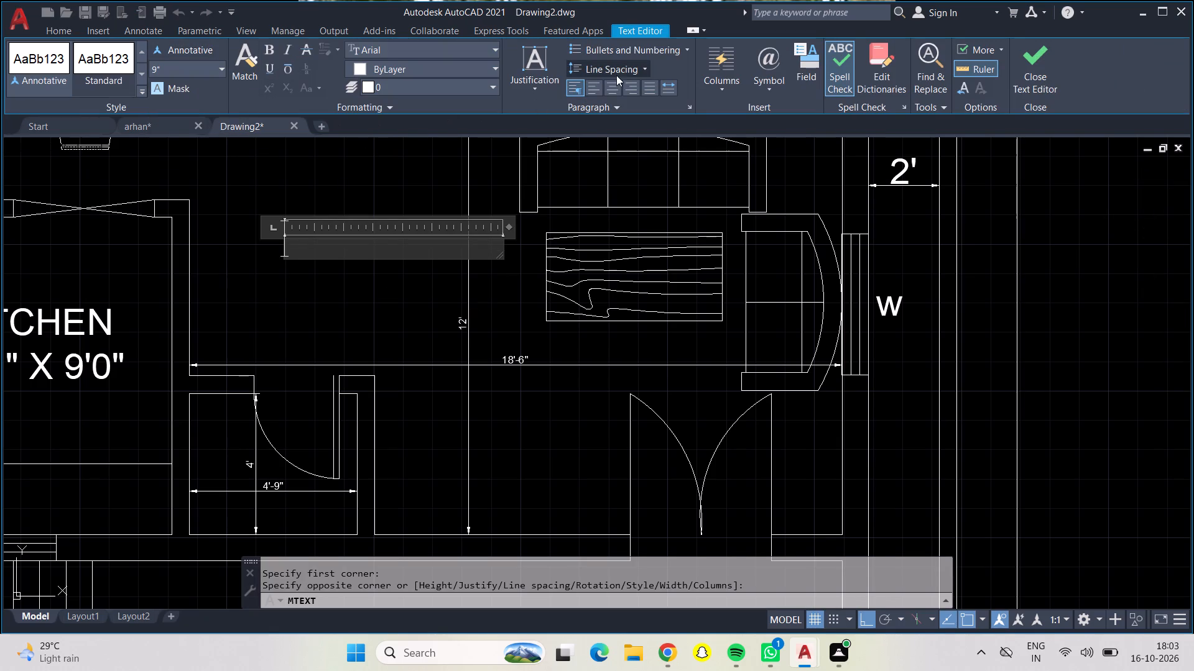
pyautogui.click(615, 85)
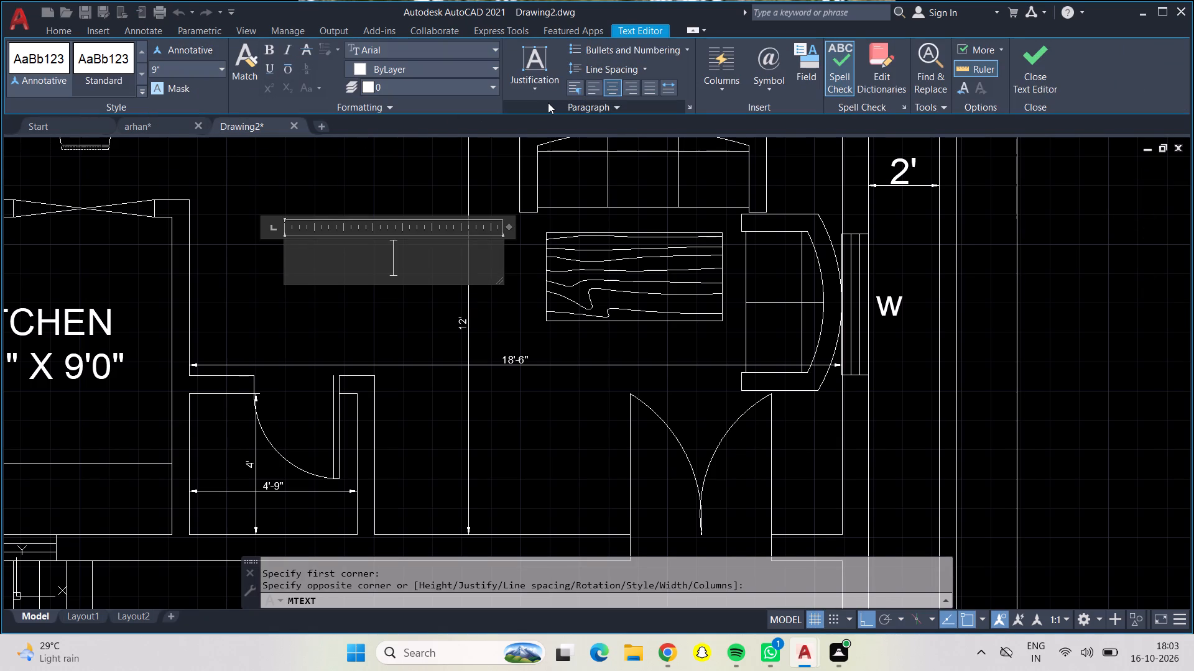
# Enter LIVING HALL as the label's first line and widen the text frame to about 7' so it fits on one line.
pyautogui.write('LI')
pyautogui.write('VING')
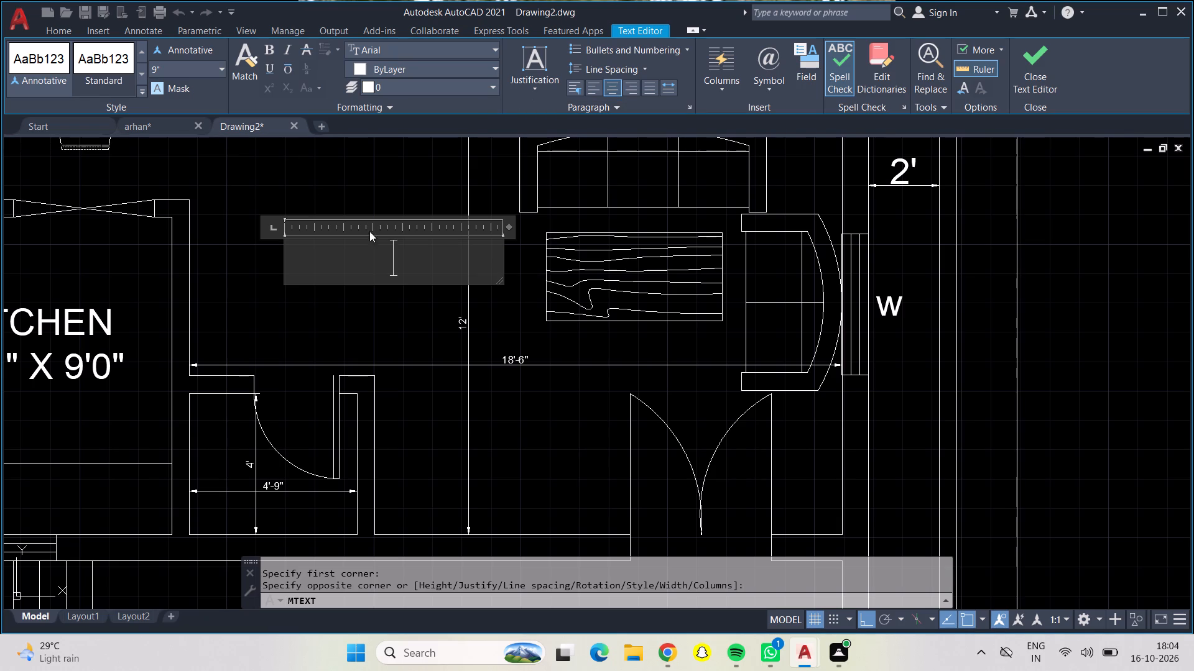
pyautogui.click(383, 252)
pyautogui.write('LI')
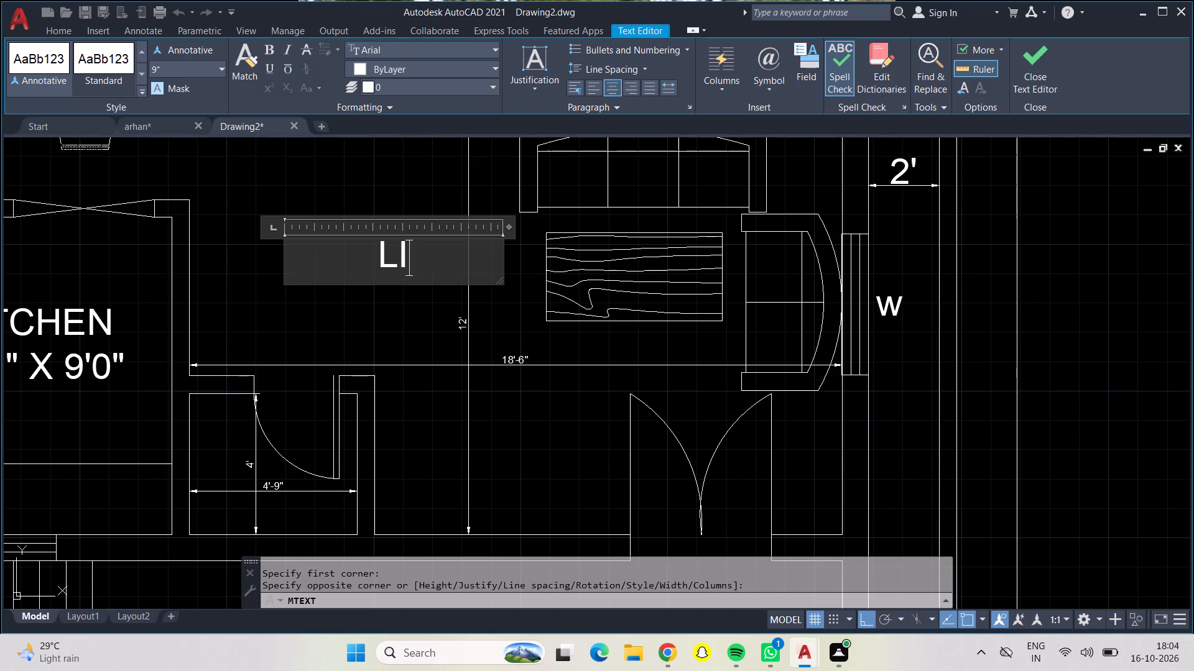
pyautogui.write('VING')
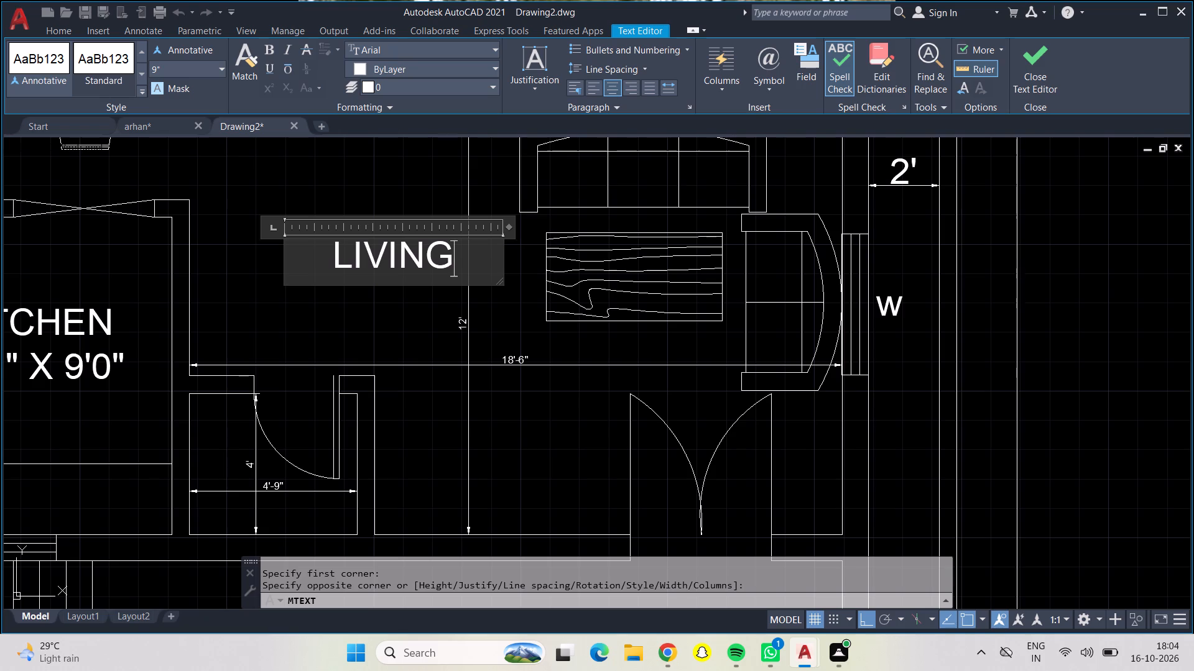
pyautogui.press('space')
pyautogui.press('h')
pyautogui.press('BackSpace')
pyautogui.write('HA')
pyautogui.write('LL')
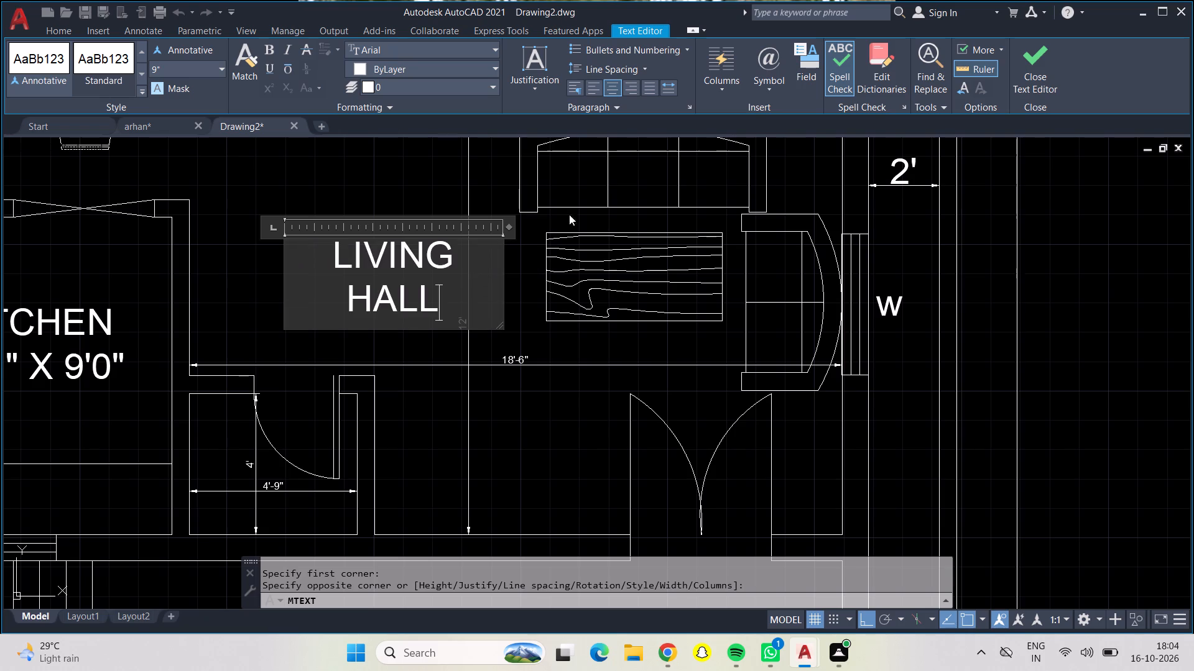
pyautogui.moveTo(505, 227); pyautogui.dragTo(533, 224)
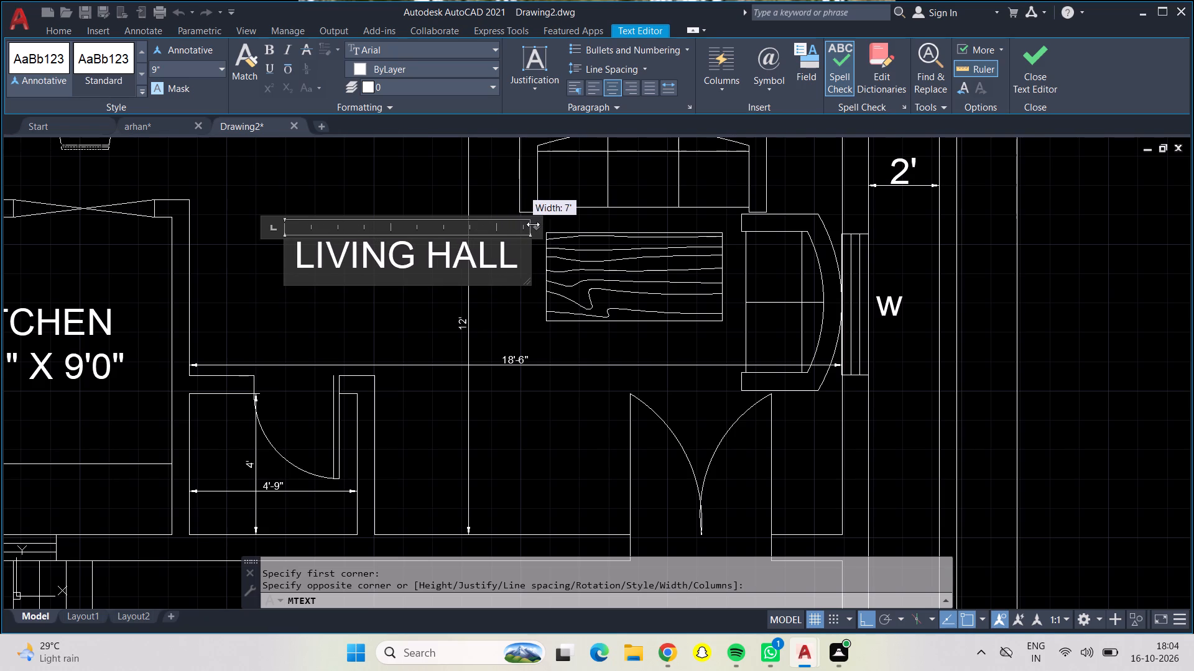
# Widen the LIVING HALL text frame slightly, add 12'0" X 18'6" as its second line, and finish the label.
pyautogui.moveTo(533, 224); pyautogui.dragTo(540, 224)
pyautogui.press('Return')
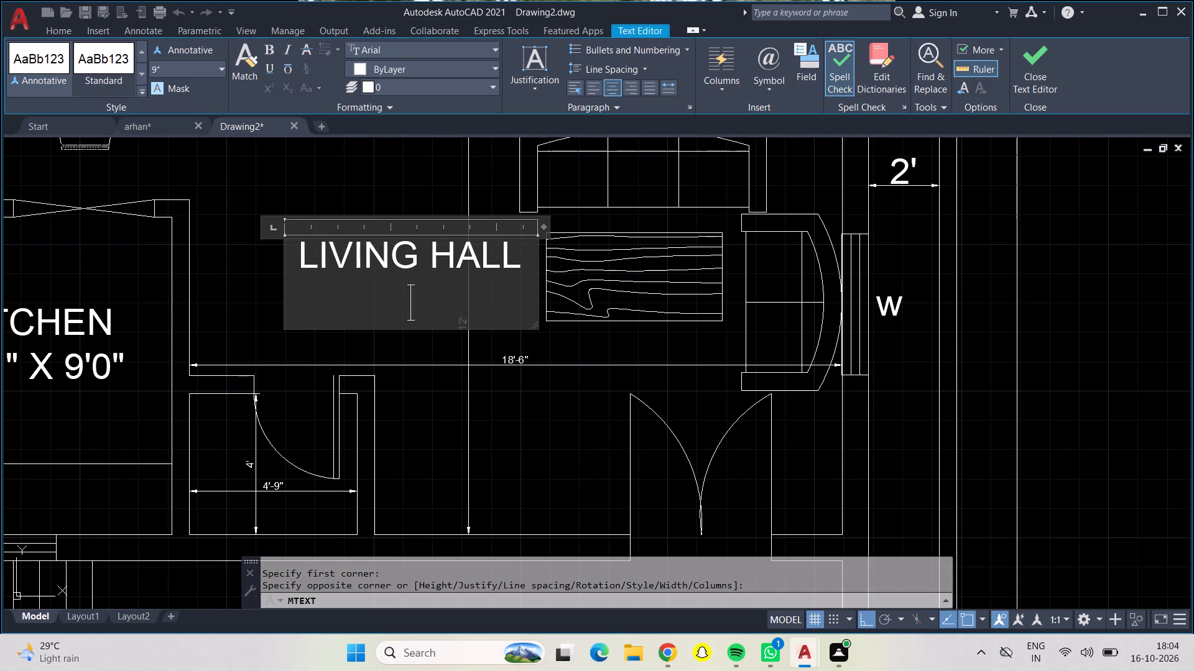
pyautogui.press('1')
pyautogui.press('2')
pyautogui.write('\'0"')
pyautogui.press('space')
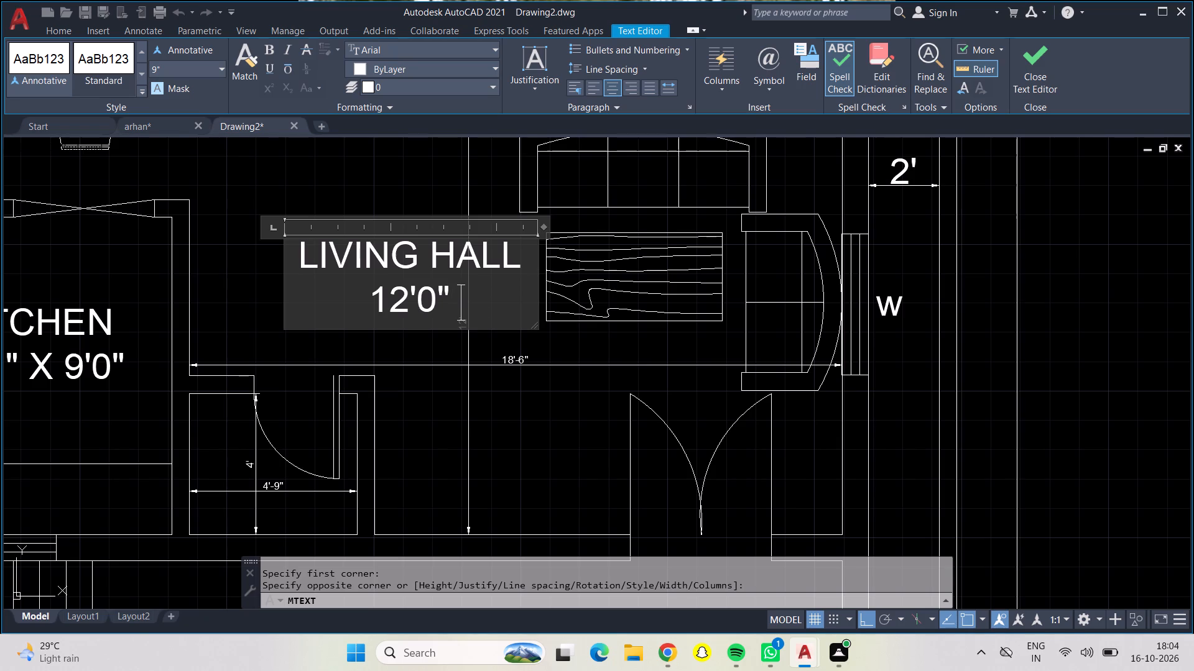
pyautogui.write('18')
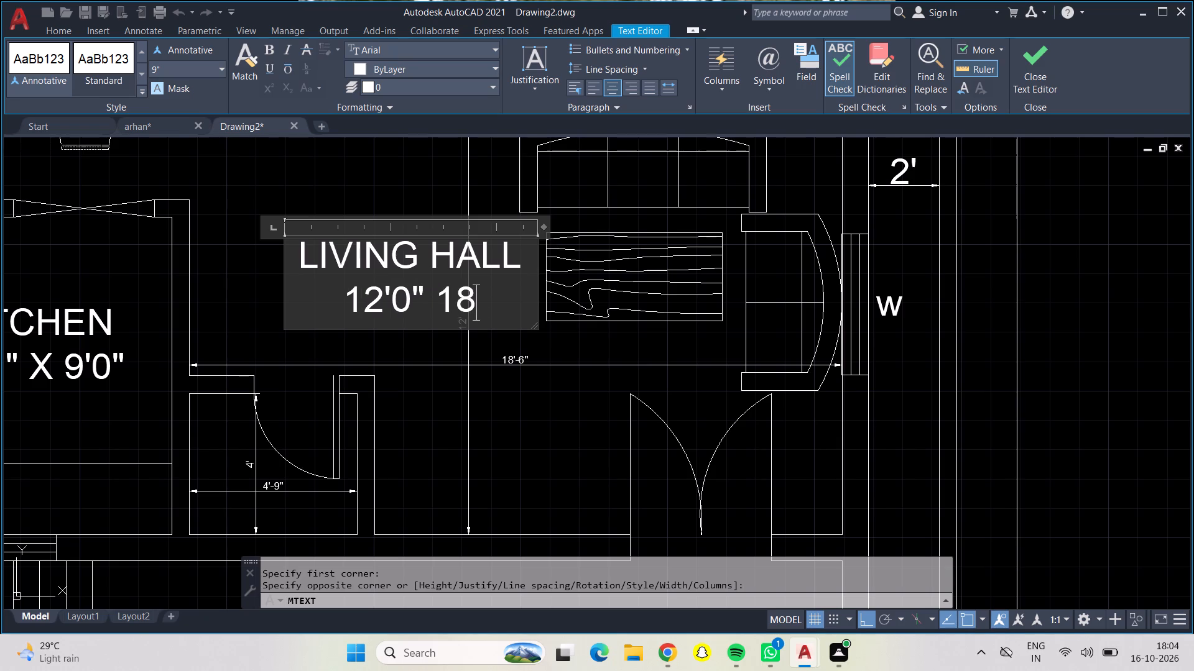
pyautogui.press('BackSpace')
pyautogui.press('BackSpace')
pyautogui.write('X')
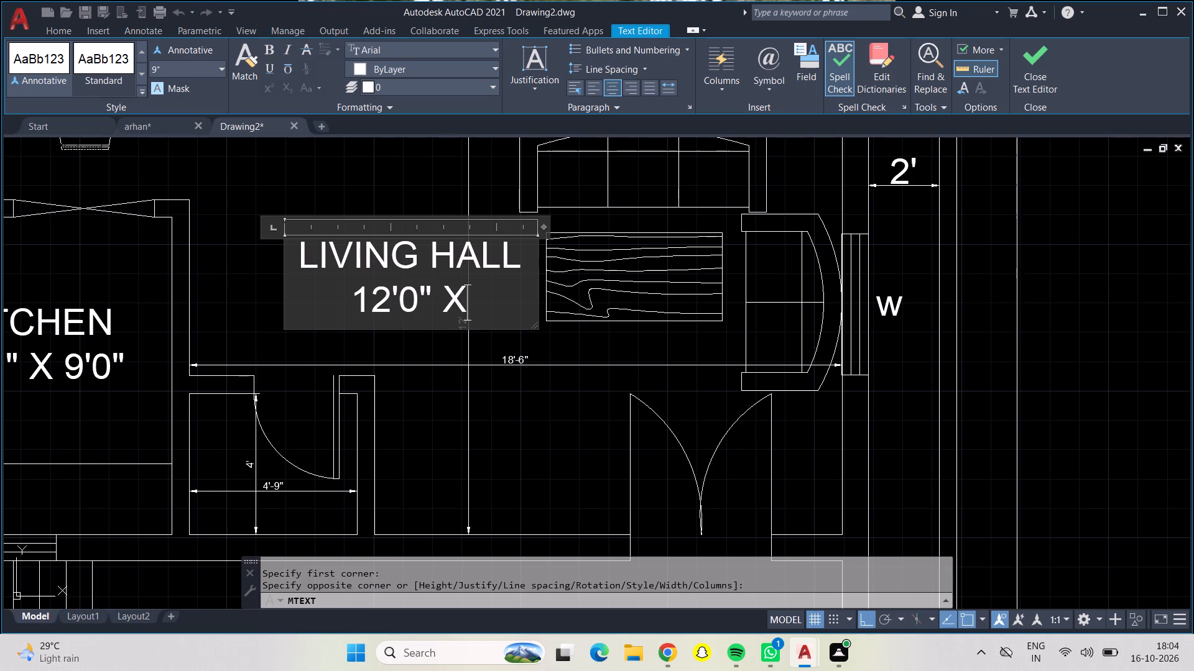
pyautogui.press('space')
pyautogui.write('18')
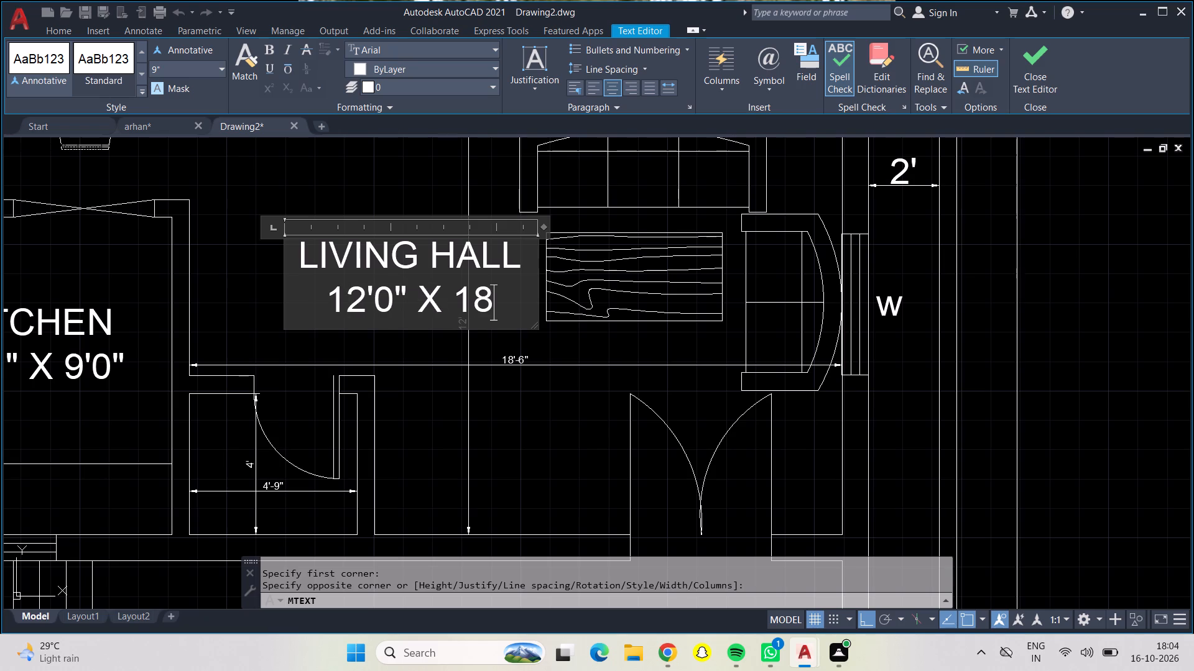
pyautogui.press(']')
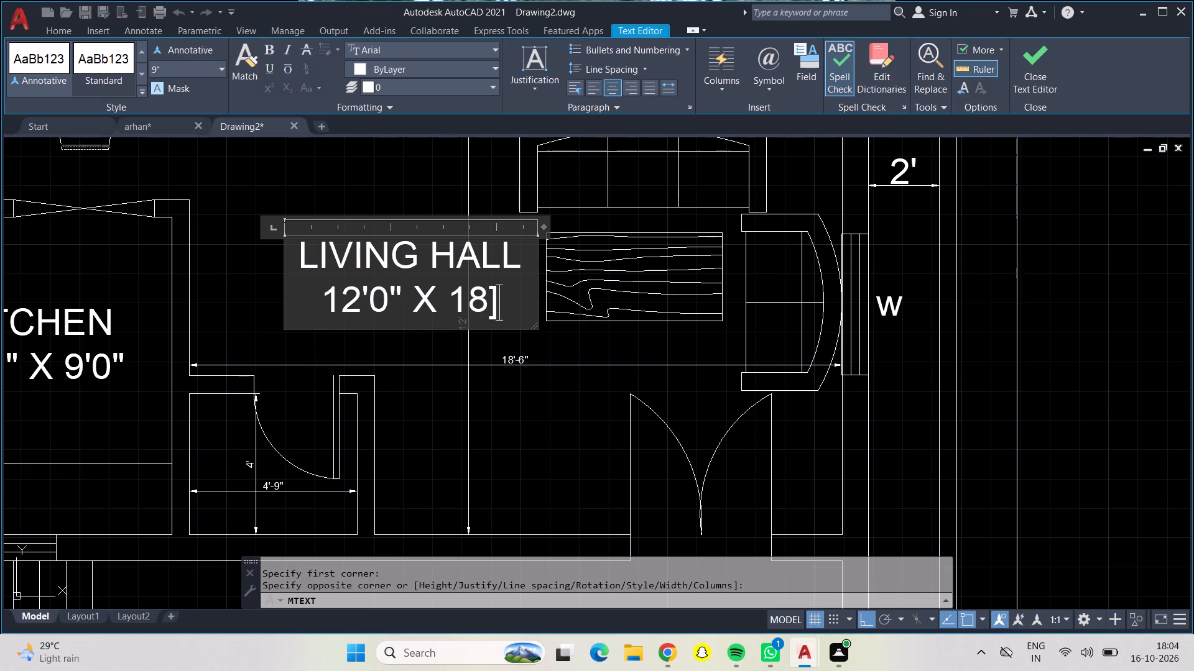
pyautogui.press('BackSpace')
pyautogui.press("'")
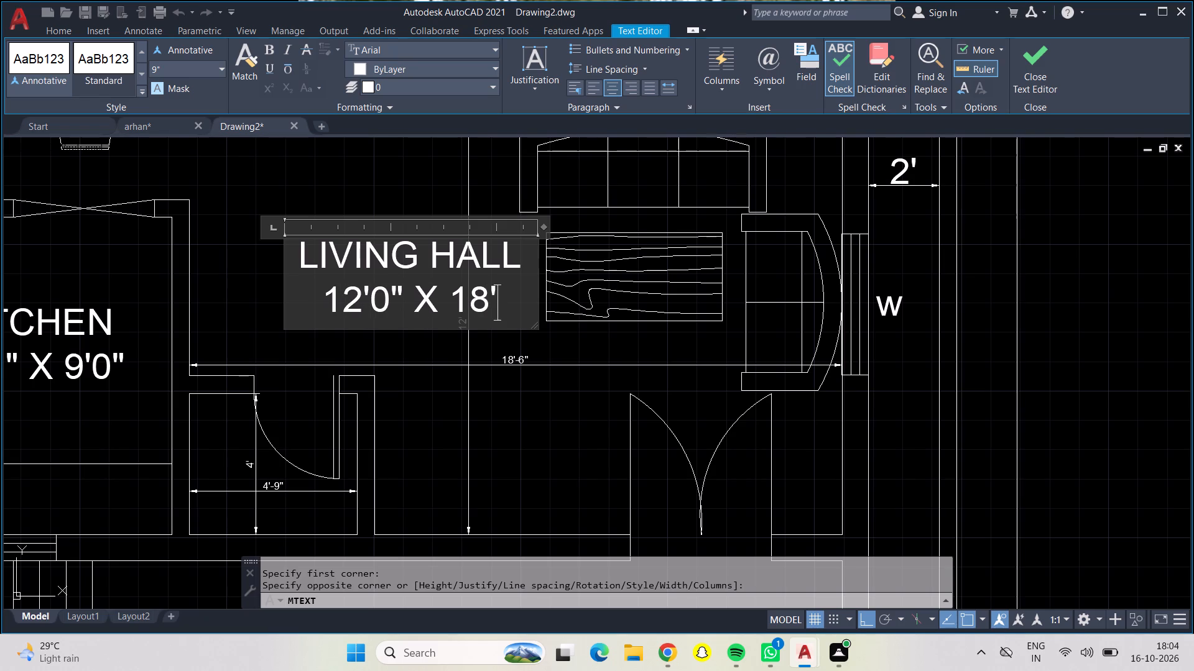
pyautogui.write('6"')
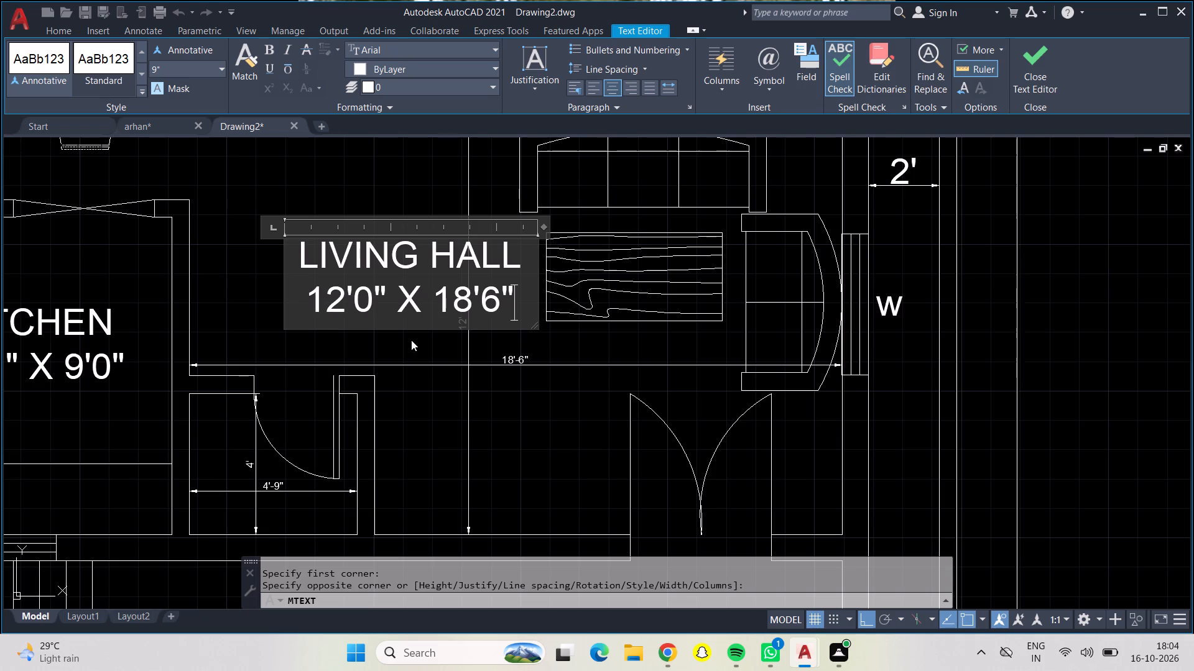
pyautogui.click(420, 344)
# Delete the horizontal and vertical temporary dimensions crossing the living hall.
pyautogui.click(516, 357)
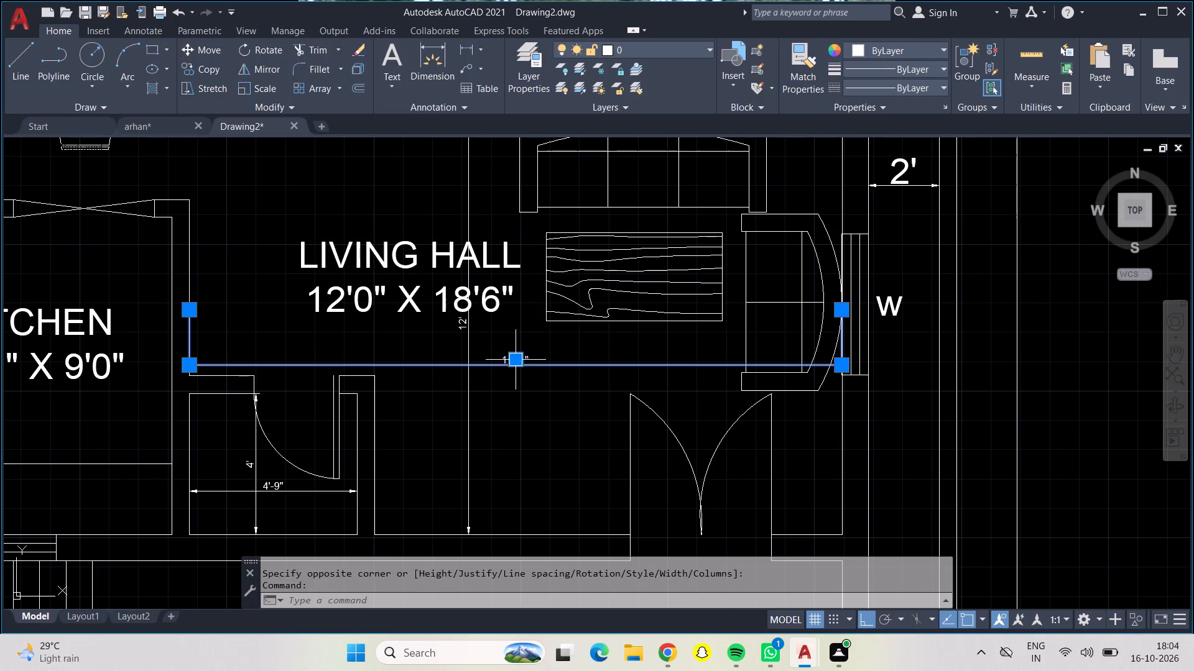
pyautogui.click(464, 341)
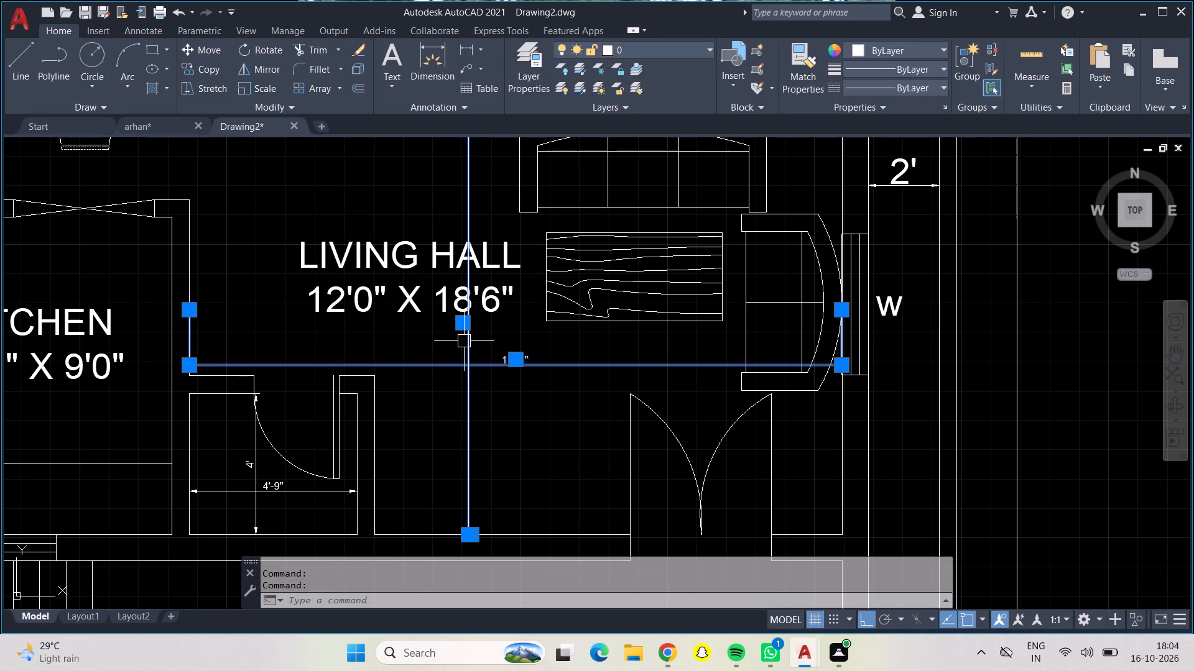
pyautogui.press('Delete')
# Start a centred multiline text label below the door swing in the small room beside the kitchen, trying a 6" text height.
pyautogui.scroll(-2, 464, 341)
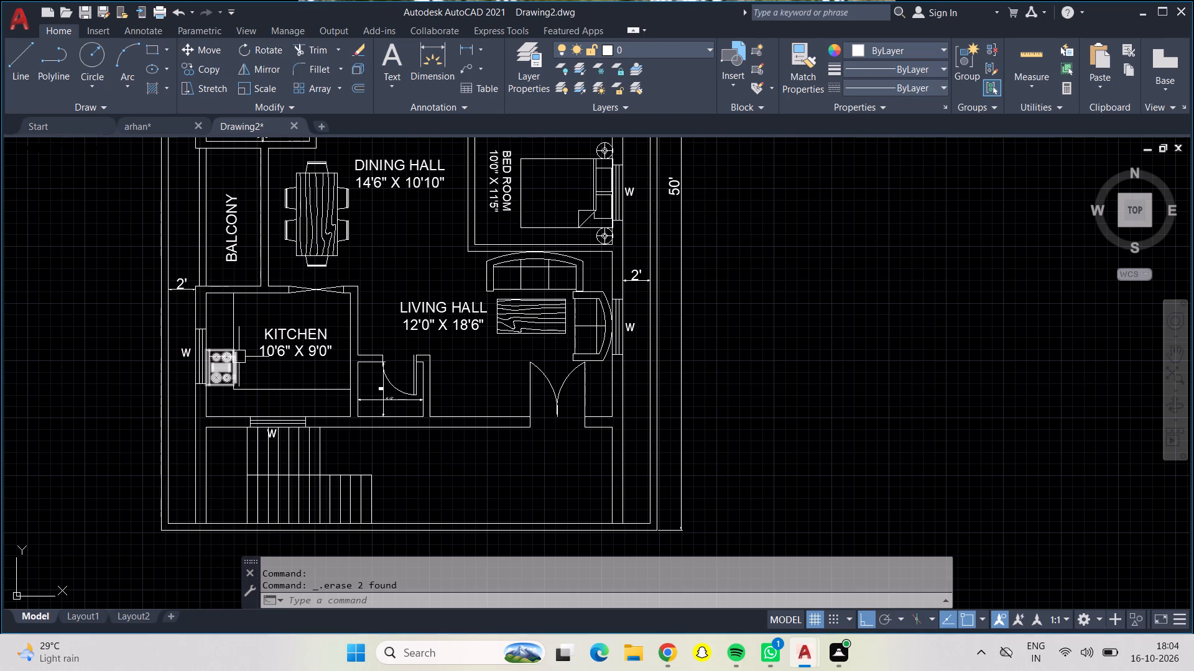
pyautogui.scroll(-1, 387, 372)
pyautogui.scroll(5, 387, 372)
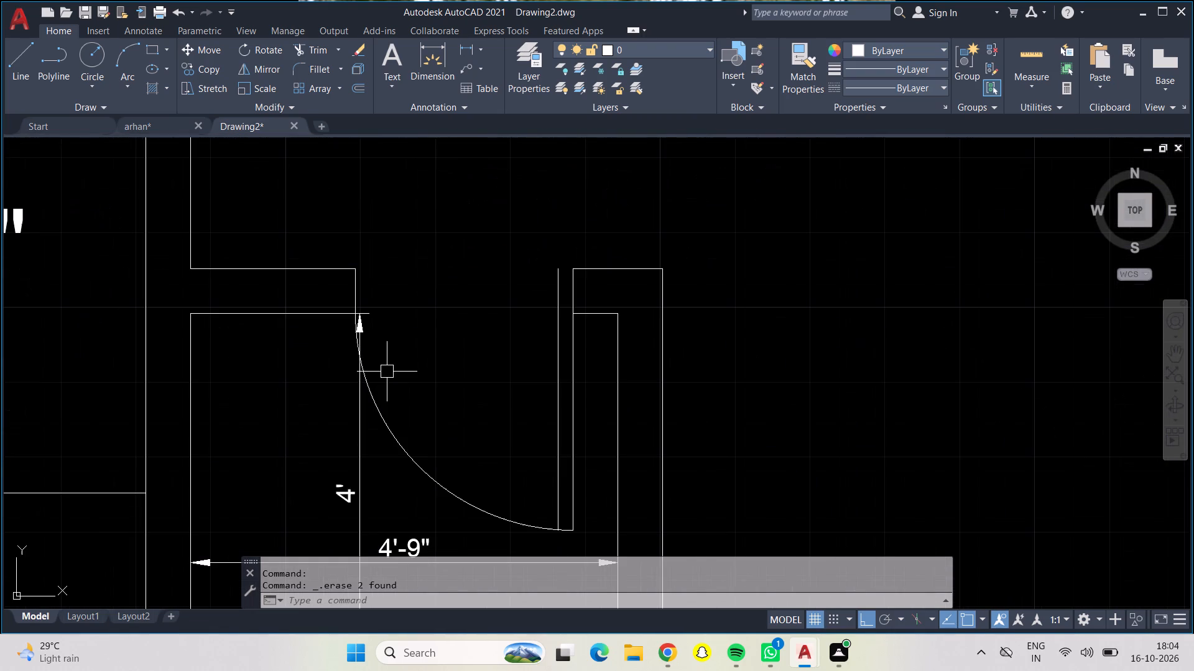
pyautogui.scroll(-1, 458, 358)
pyautogui.scroll(1, 458, 358)
pyautogui.moveTo(458, 358); pyautogui.dragTo(409, 0, button='middle')
pyautogui.middleClick(418, 70)
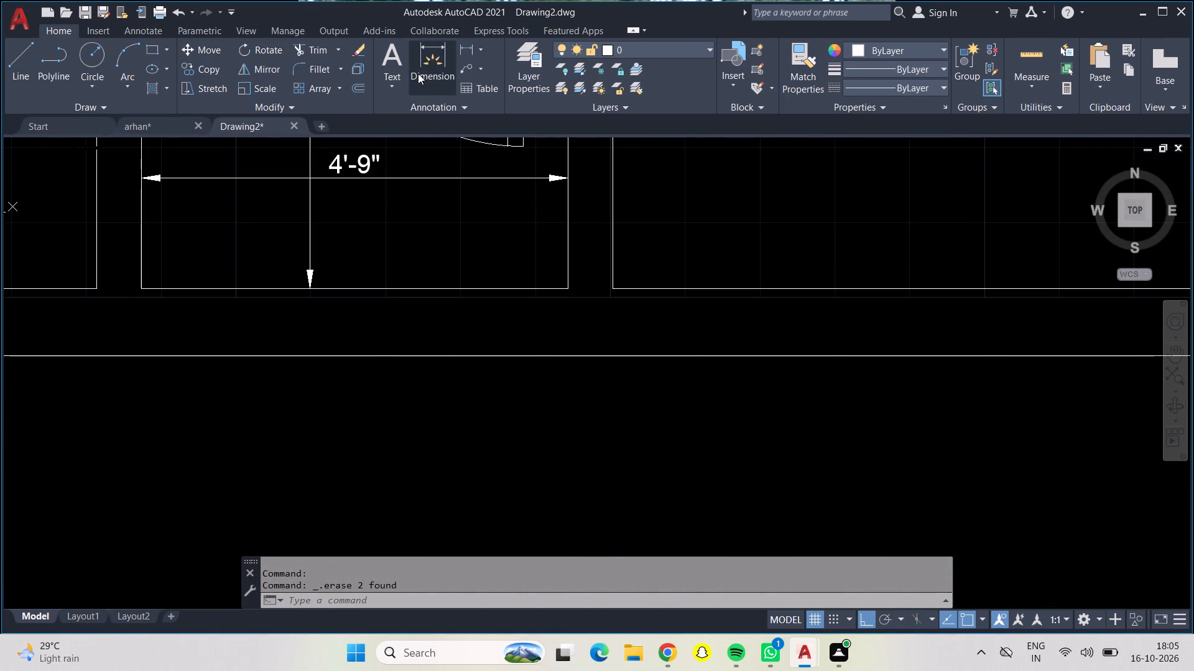
pyautogui.middleClick(421, 124)
pyautogui.moveTo(391, 211); pyautogui.dragTo(476, 369, button='middle')
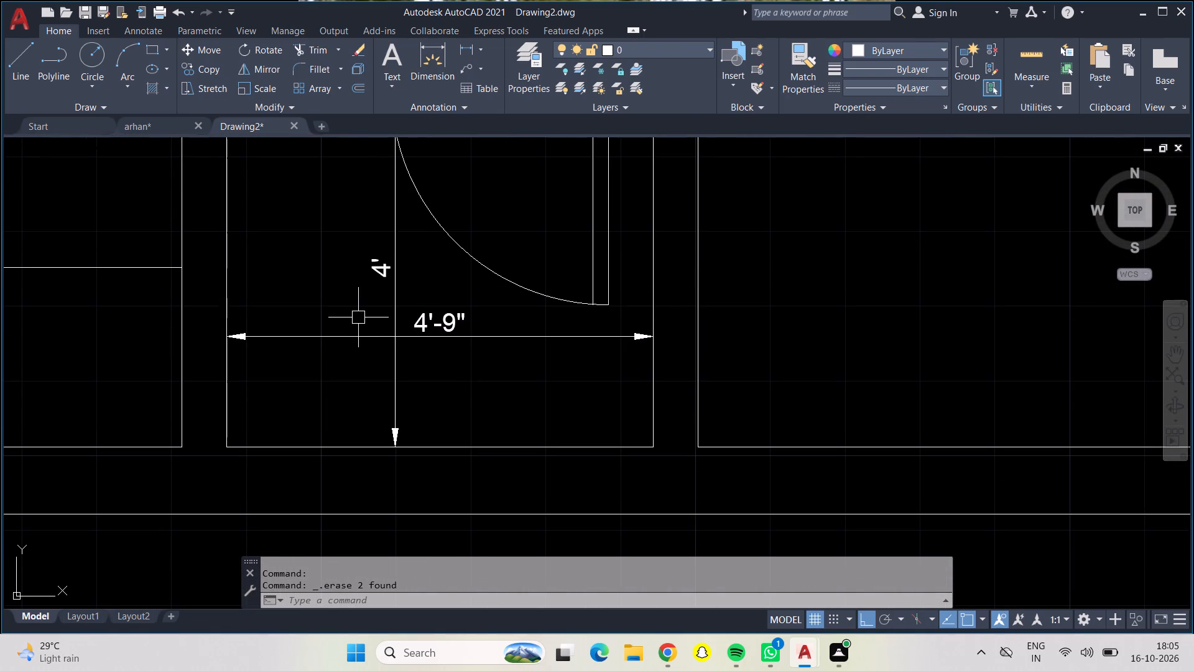
pyautogui.click(392, 65)
pyautogui.click(308, 322)
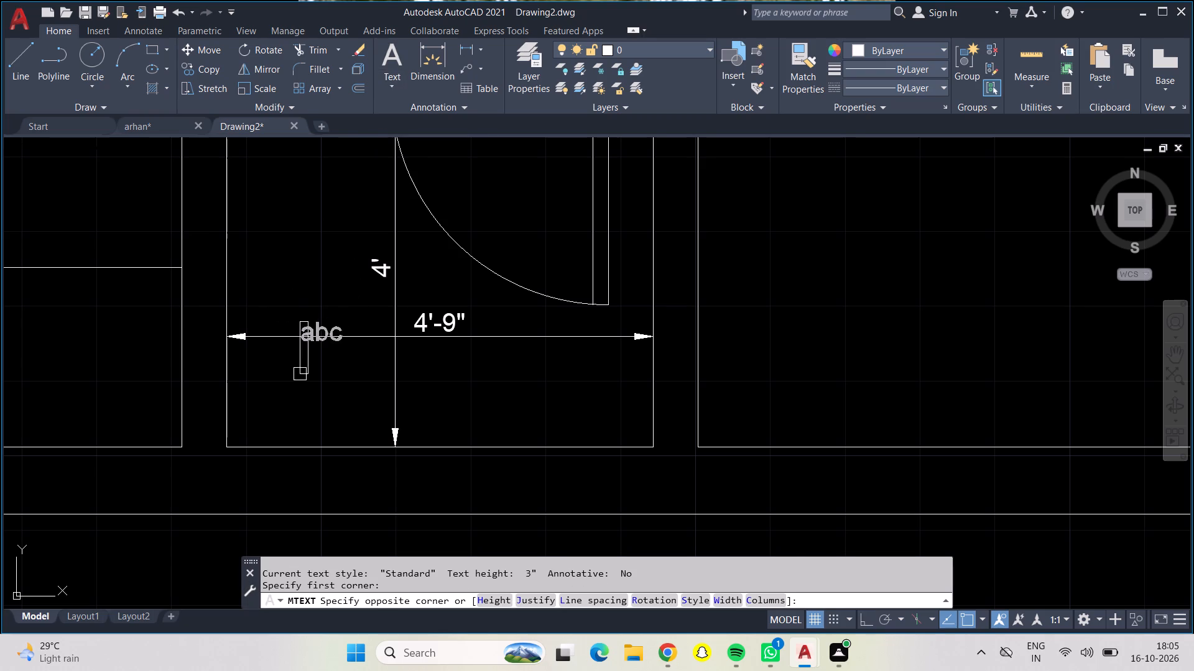
pyautogui.click(615, 393)
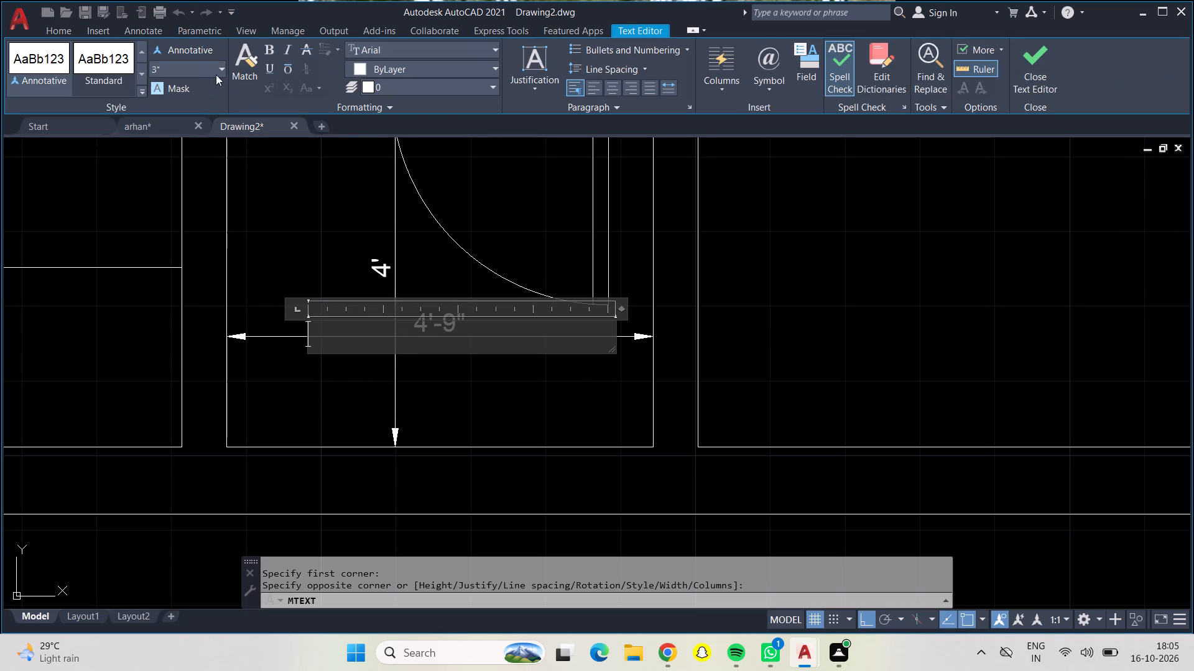
pyautogui.click(219, 68)
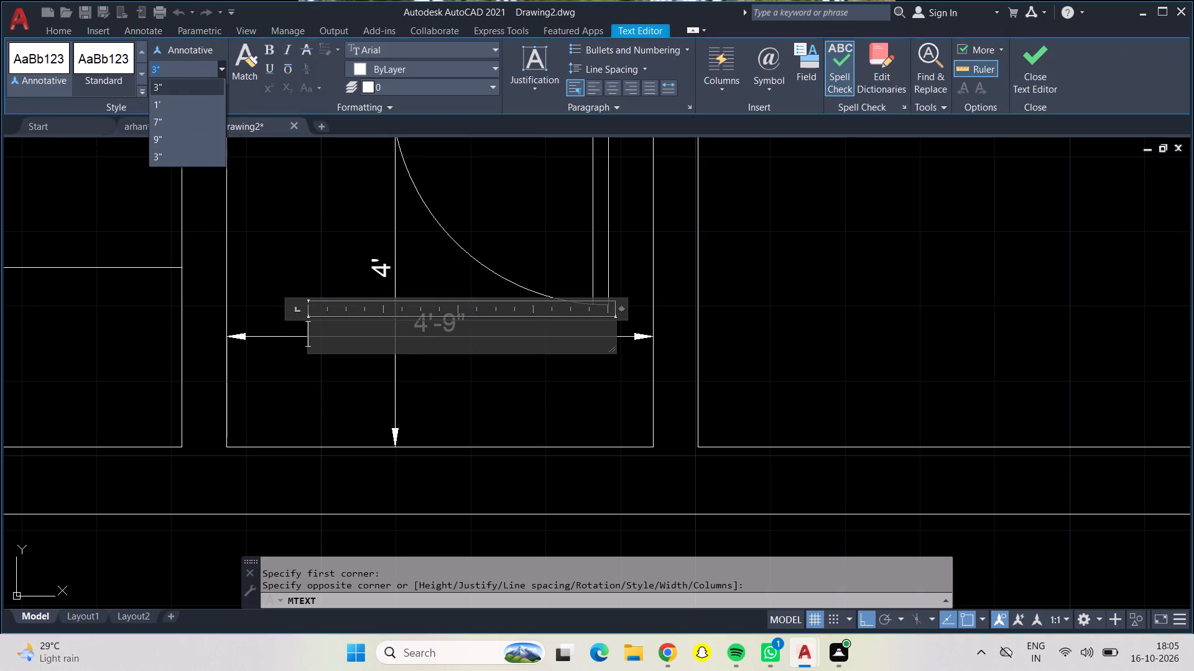
pyautogui.click(204, 70)
pyautogui.press('BackSpace')
pyautogui.press('BackSpace')
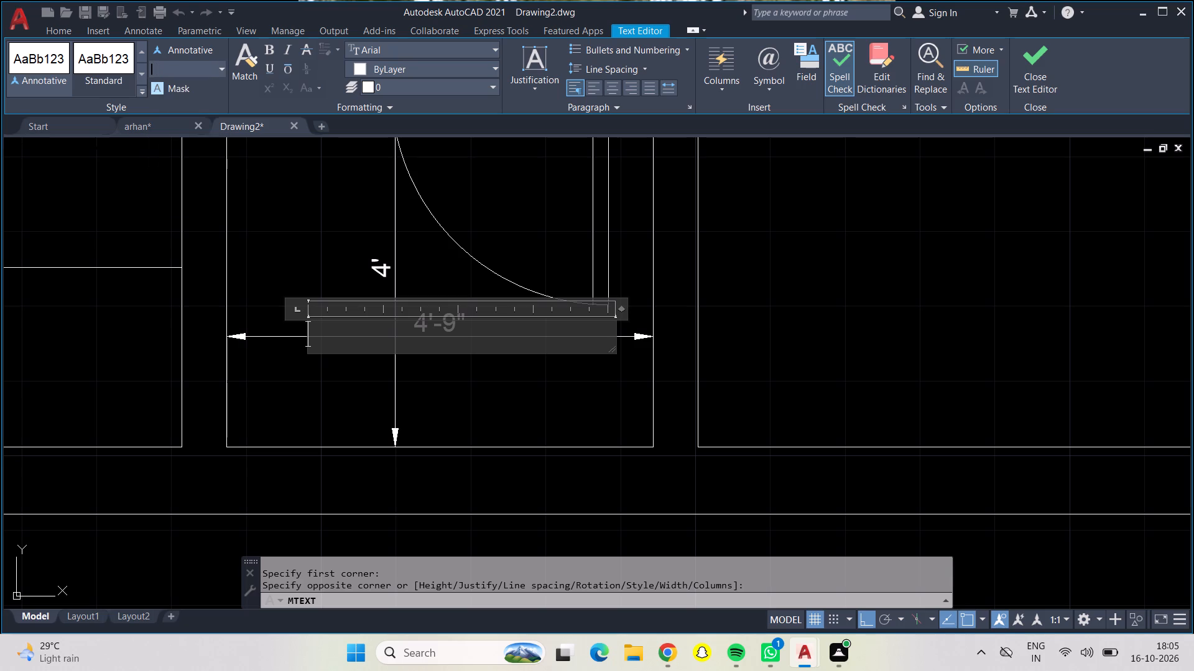
pyautogui.press('6')
pyautogui.hotkey('shift', '"')
pyautogui.click(606, 88)
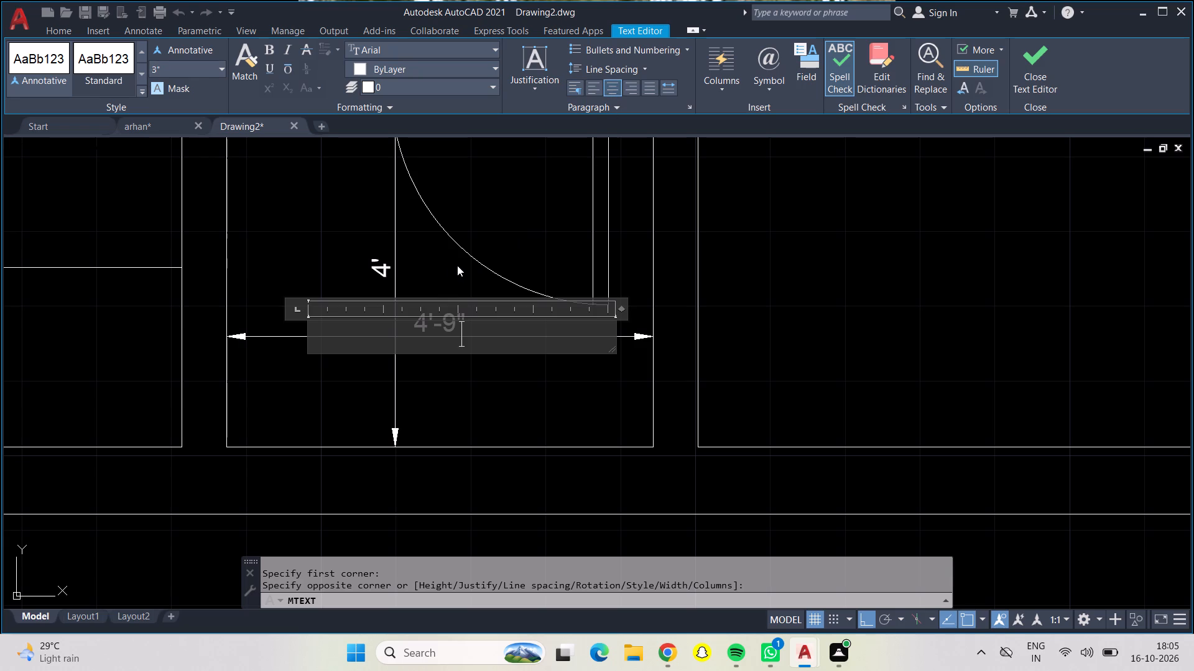
# Enter PUJA with 4'9" X 4' on the second line and finish the small room's label.
pyautogui.hotkey('shift', 'p')
pyautogui.hotkey('shift', 'u')
pyautogui.write('JA')
pyautogui.press('Return')
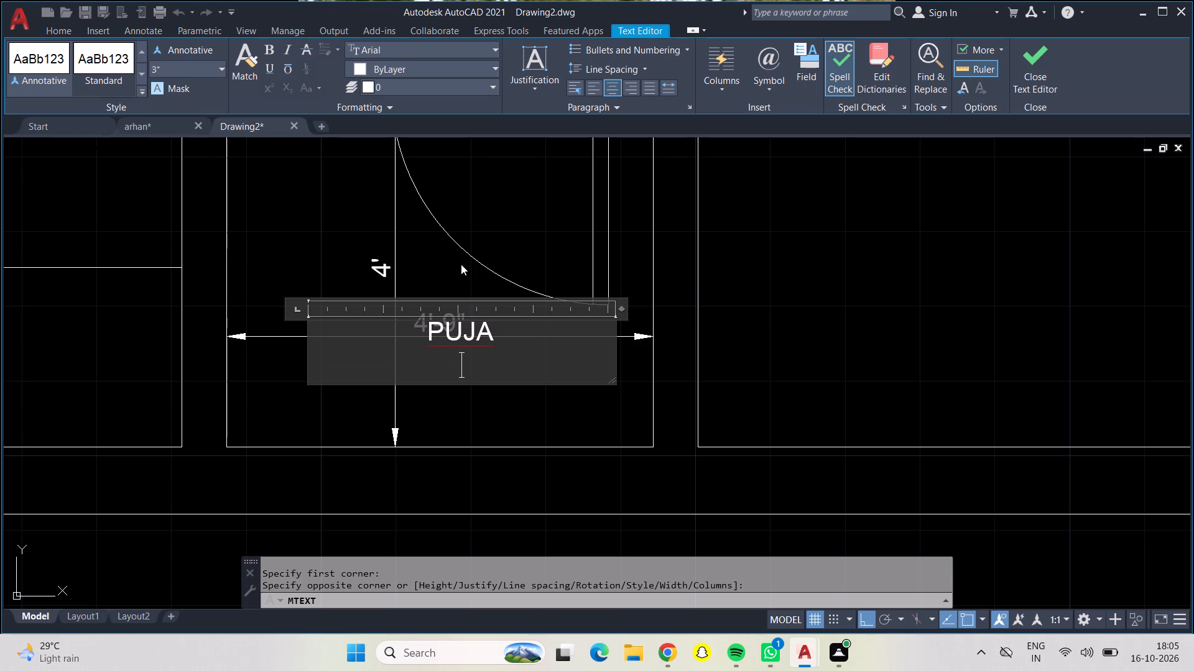
pyautogui.write("4'9")
pyautogui.hotkey('shift', '"')
pyautogui.press('space')
pyautogui.write('X')
pyautogui.press('space')
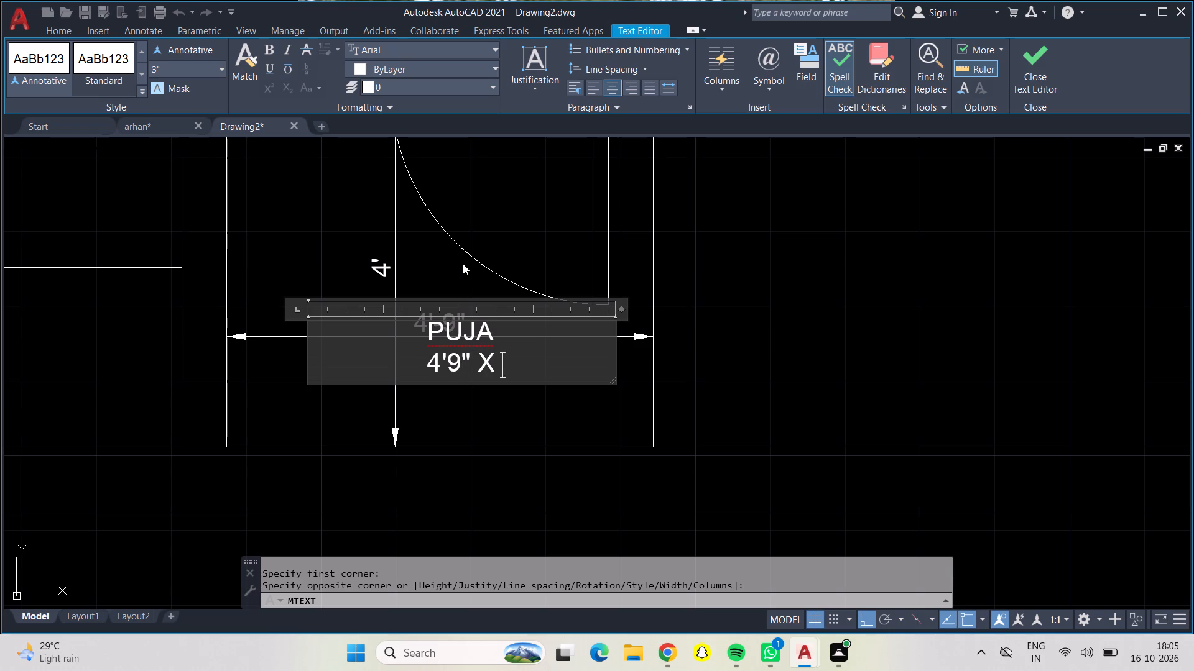
pyautogui.press('4')
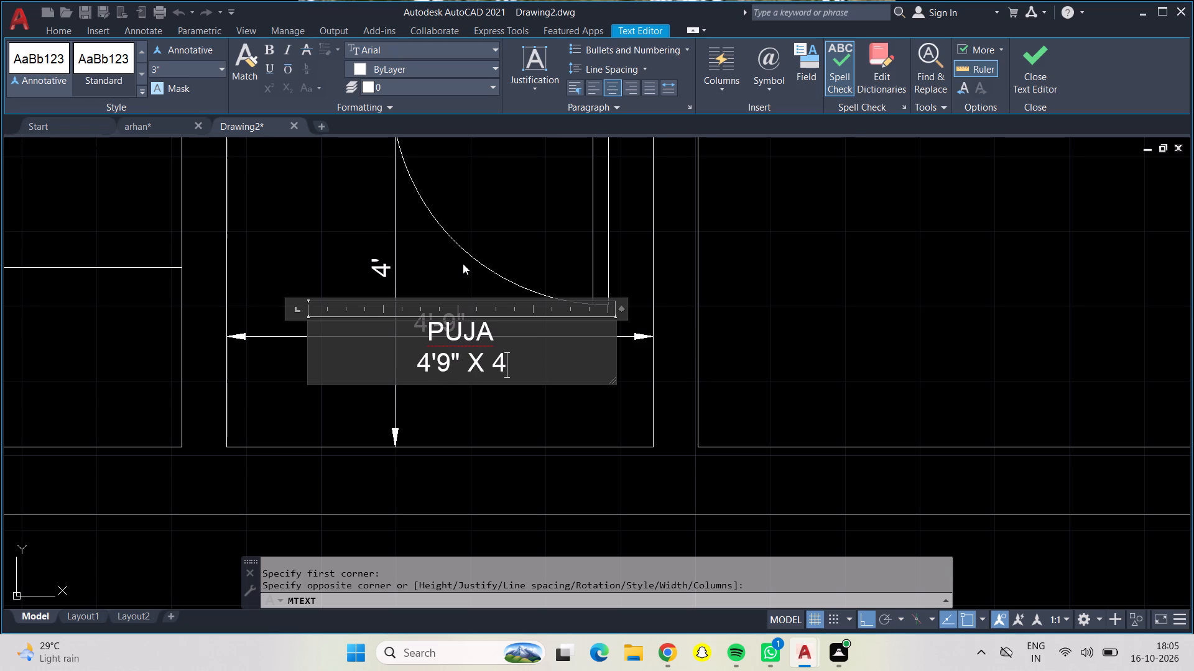
pyautogui.press("'")
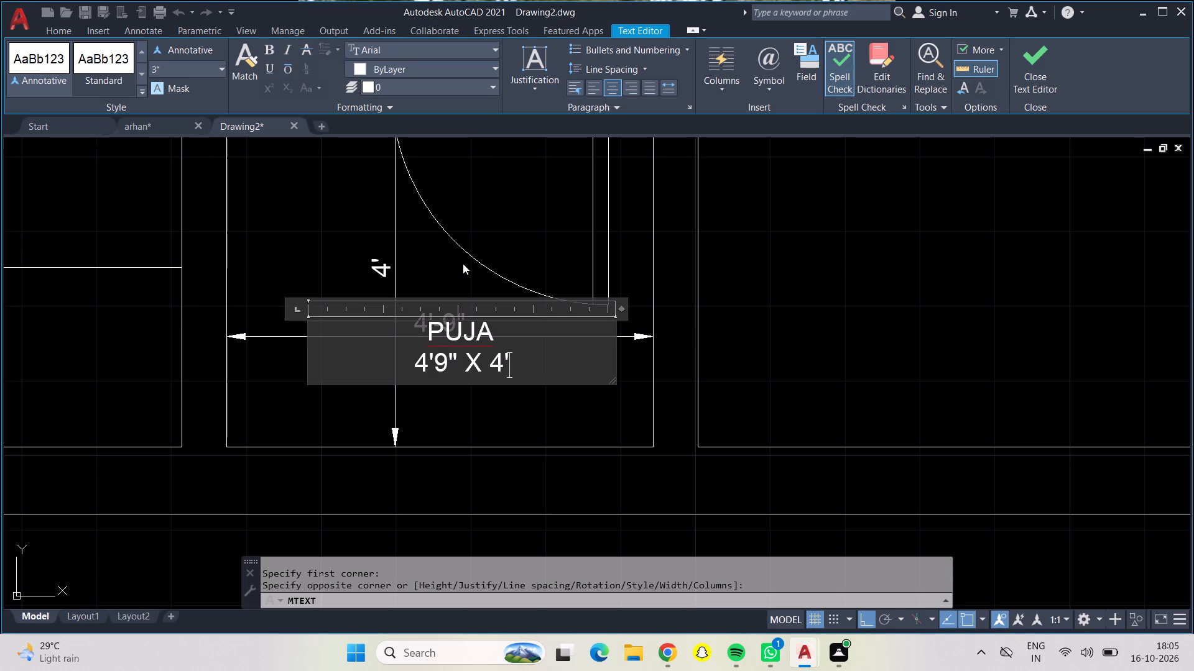
pyautogui.click(345, 199)
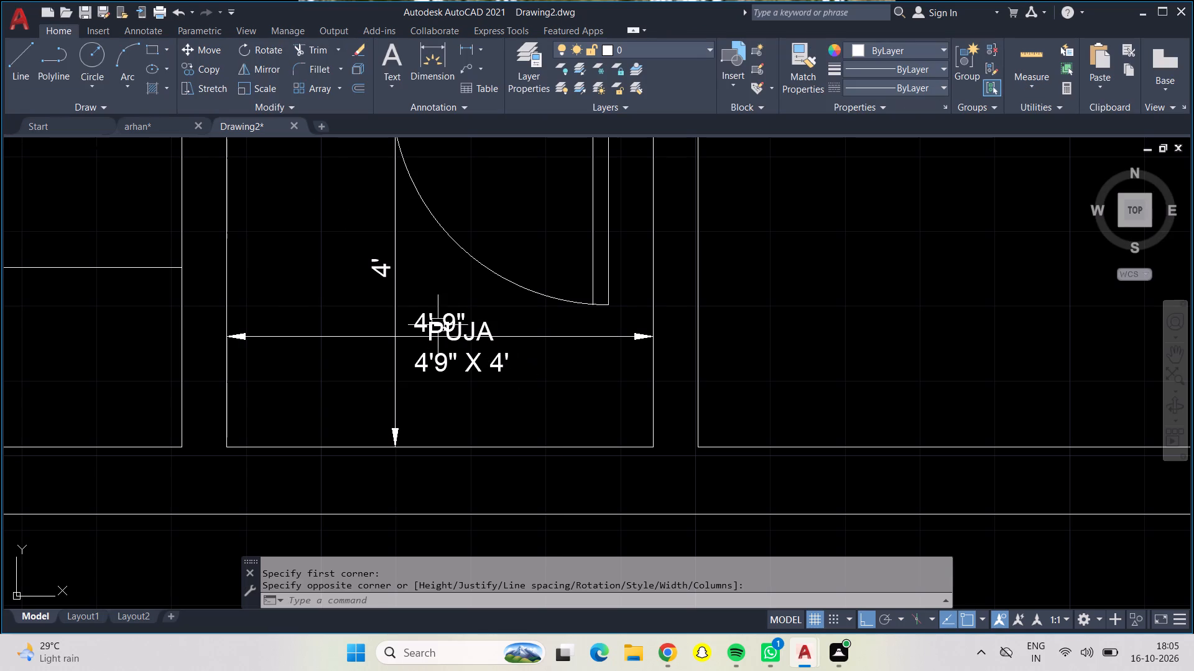
# Delete the vertical and horizontal temporary dimensions inside the puja room.
pyautogui.click(395, 283)
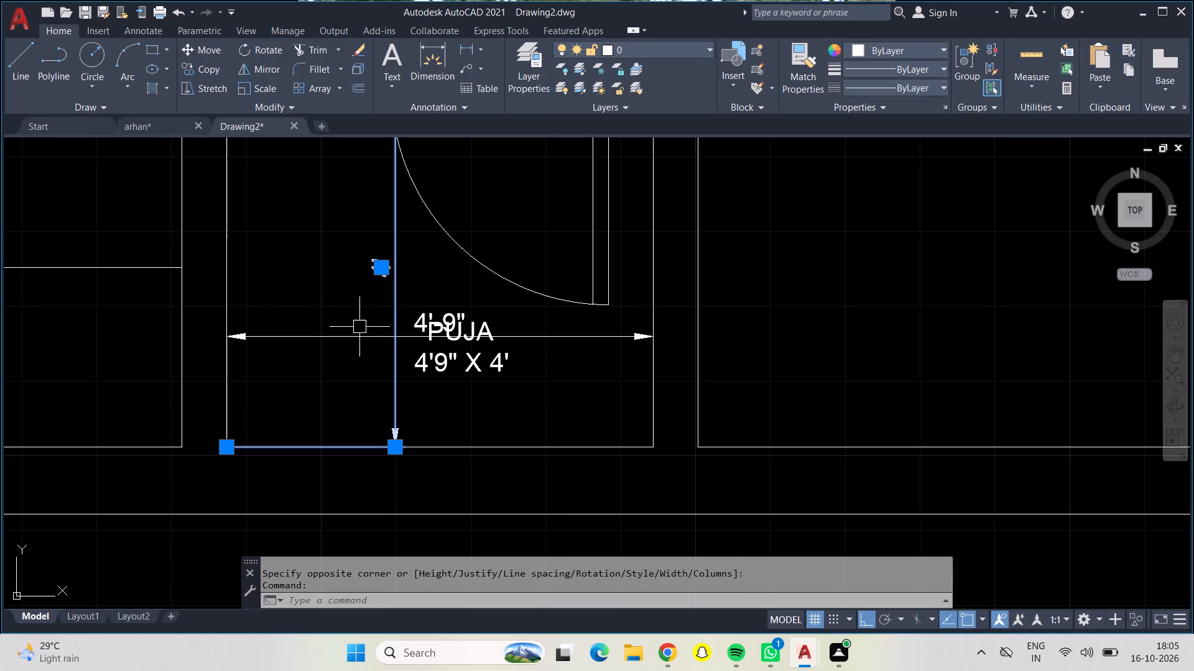
pyautogui.click(359, 334)
pyautogui.press('Delete')
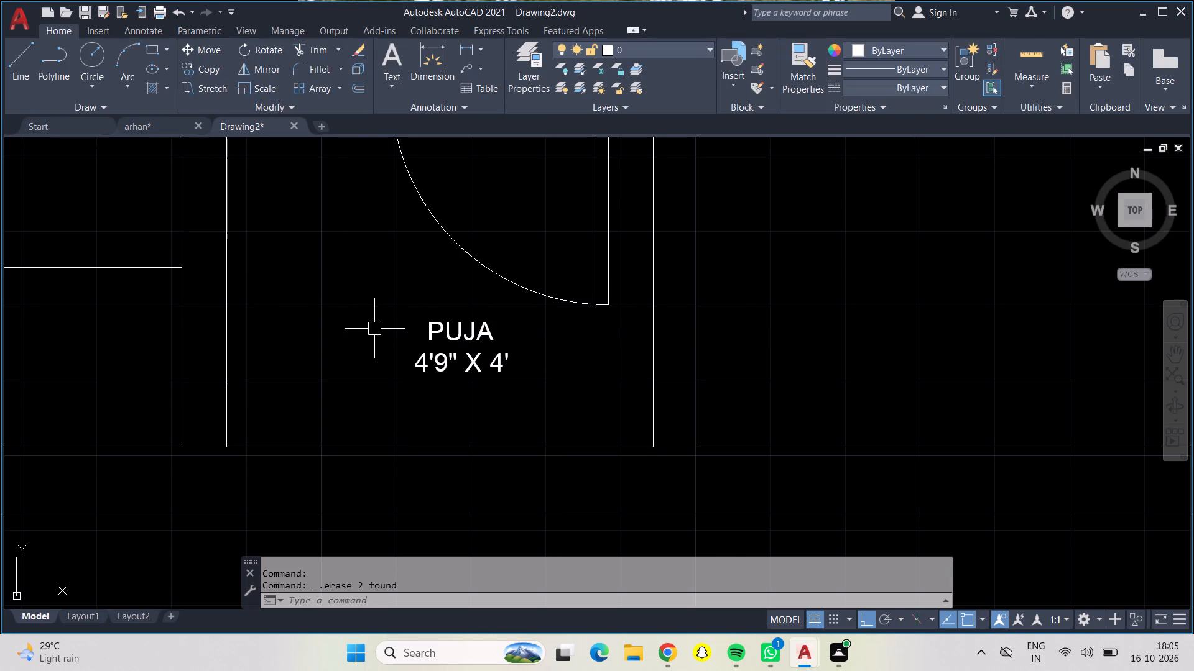
# Move the PUJA label about 1'-2" horizontally toward the kitchen-side wall.
pyautogui.click(488, 365)
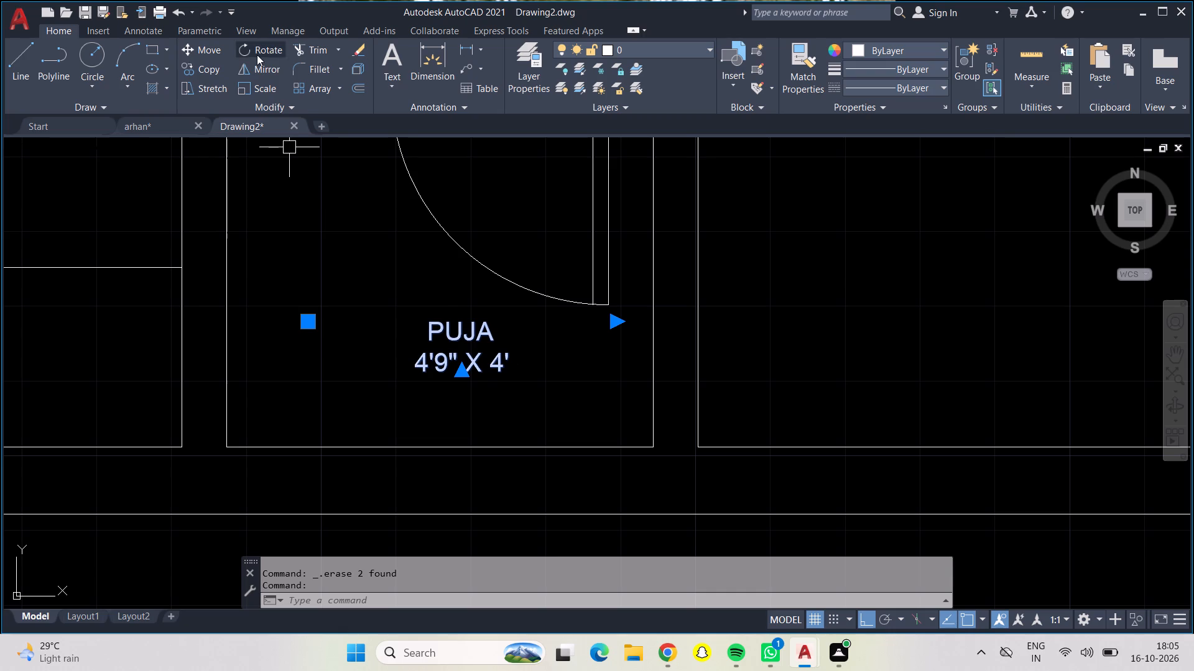
pyautogui.click(204, 47)
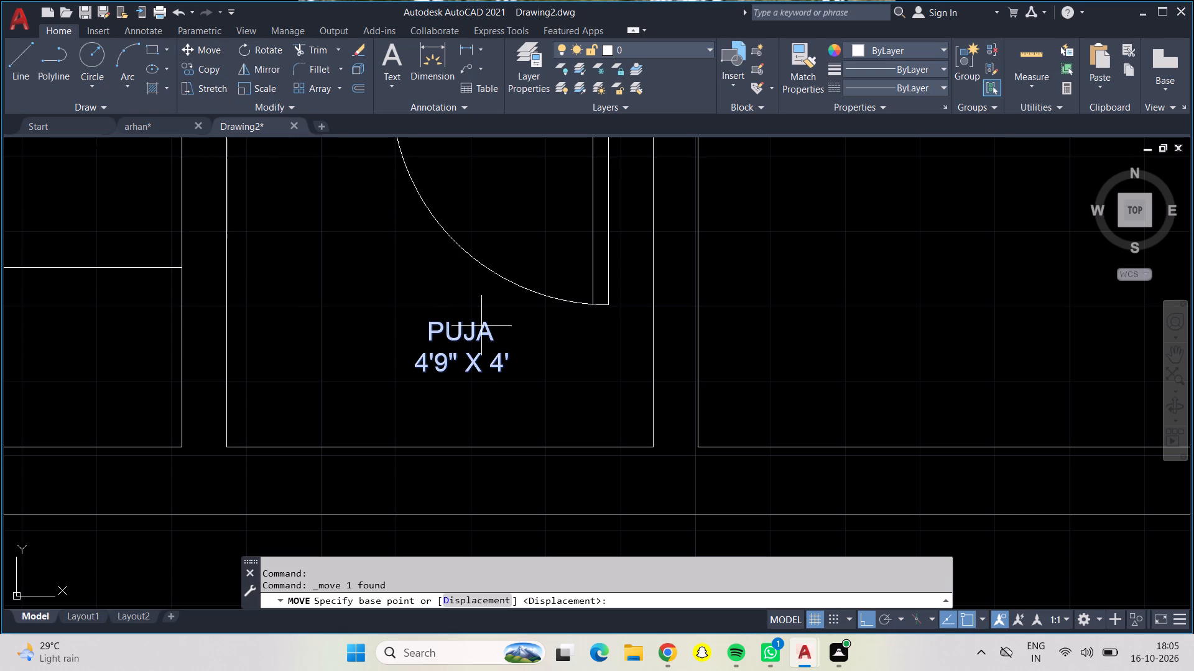
pyautogui.moveTo(477, 328); pyautogui.dragTo(376, 246)
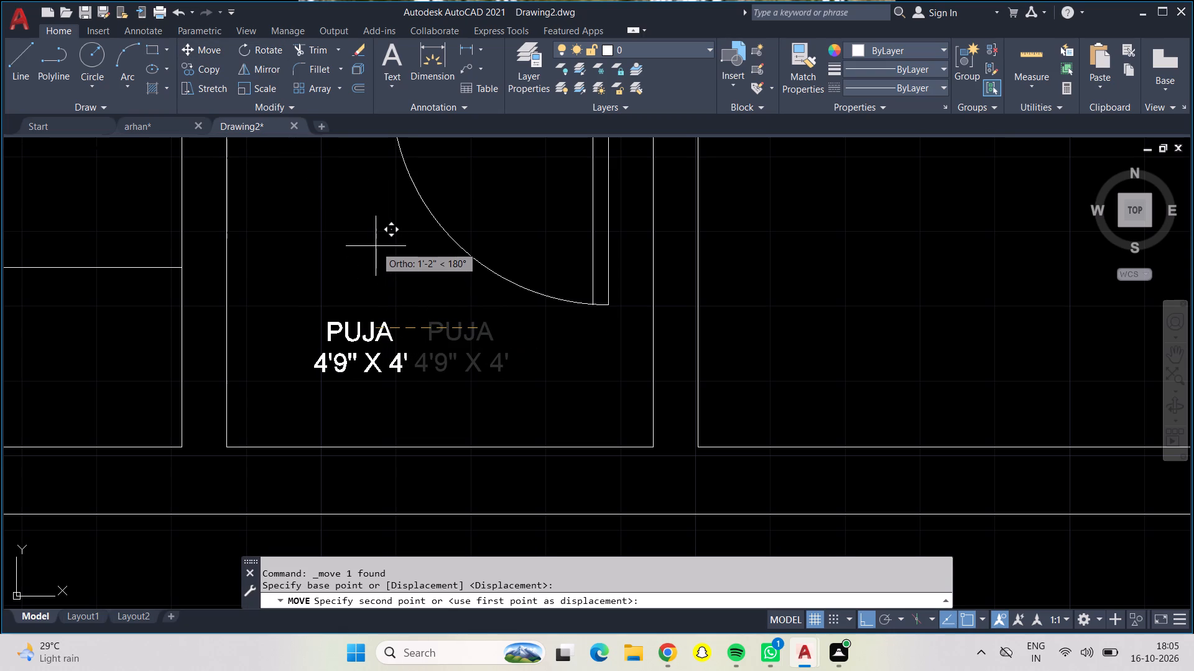
pyautogui.click(376, 246)
# Review the whole floor plan and its room labels.
pyautogui.scroll(-1, 376, 246)
pyautogui.scroll(1, 376, 246)
pyautogui.scroll(-2, 376, 246)
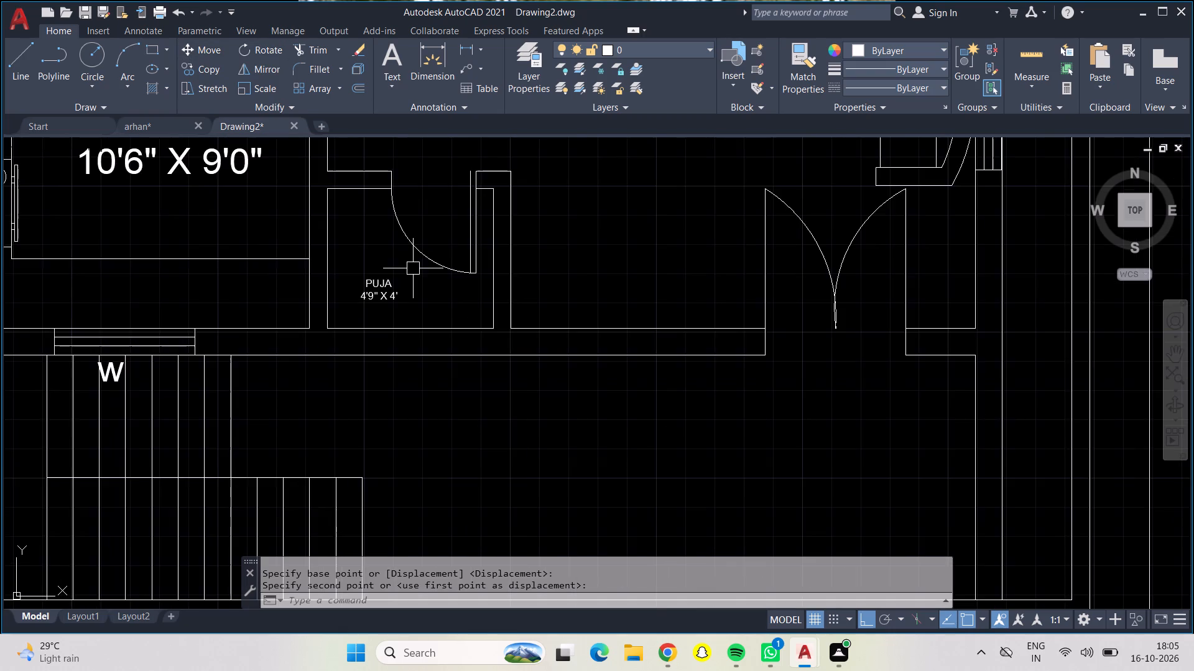
pyautogui.scroll(-3, 420, 271)
pyautogui.moveTo(474, 261); pyautogui.dragTo(468, 324, button='middle')
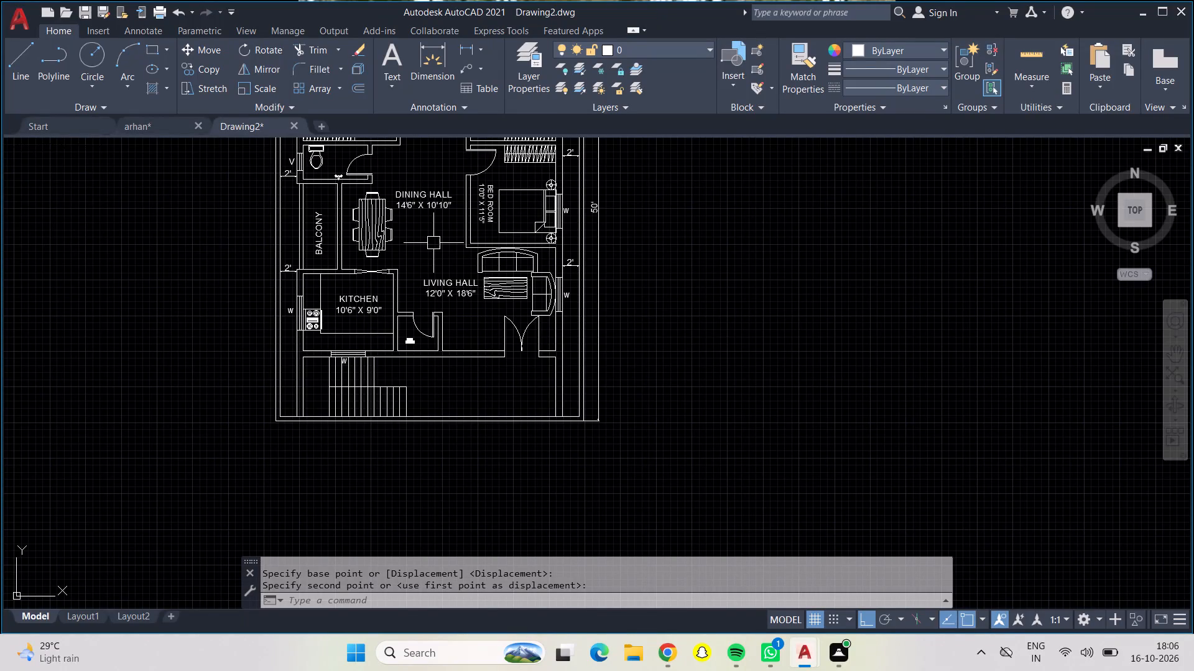
pyautogui.moveTo(433, 243); pyautogui.dragTo(525, 386, button='middle')
pyautogui.scroll(-1, 525, 386)
pyautogui.middleClick(525, 386)
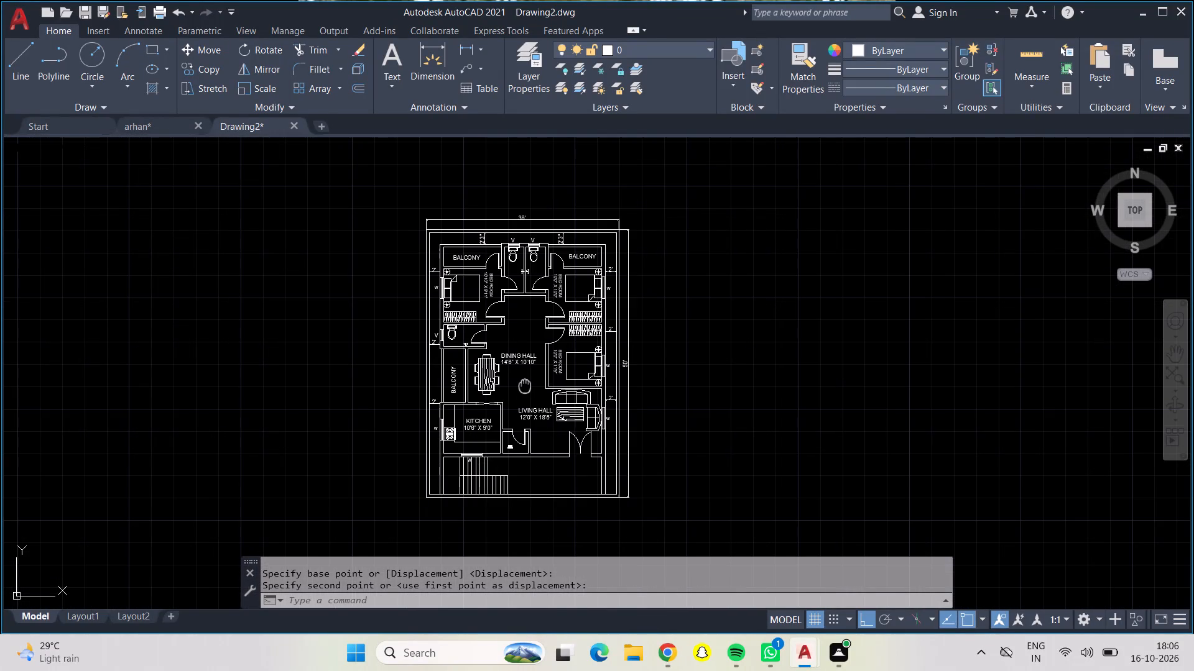
# Draw a U-shaped direction line across the upper stair flight, around the landing and back into the lower flight.
pyautogui.click(19, 65)
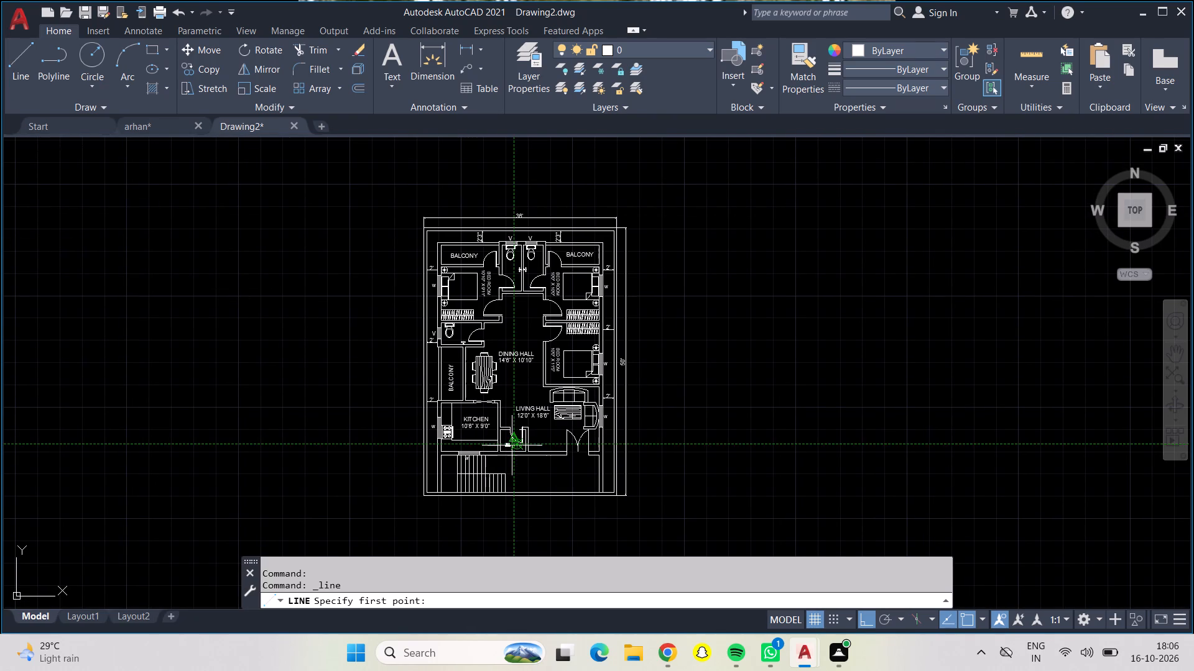
pyautogui.scroll(5, 501, 454)
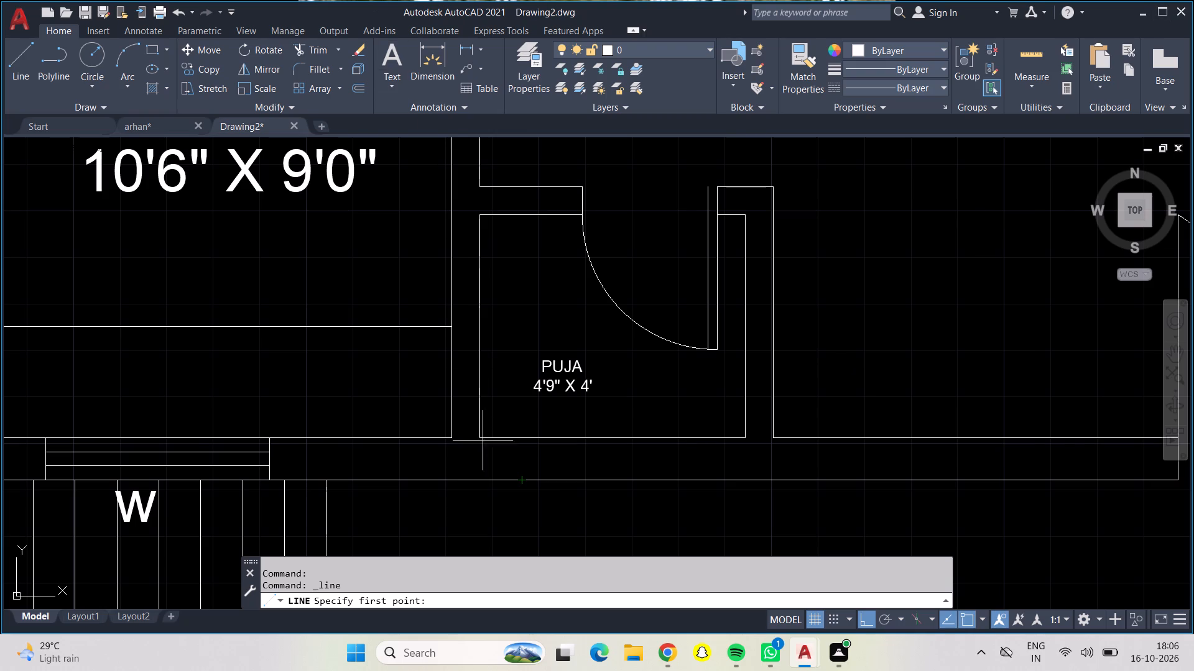
pyautogui.scroll(-1, 464, 436)
pyautogui.moveTo(423, 399); pyautogui.dragTo(430, 212, button='middle')
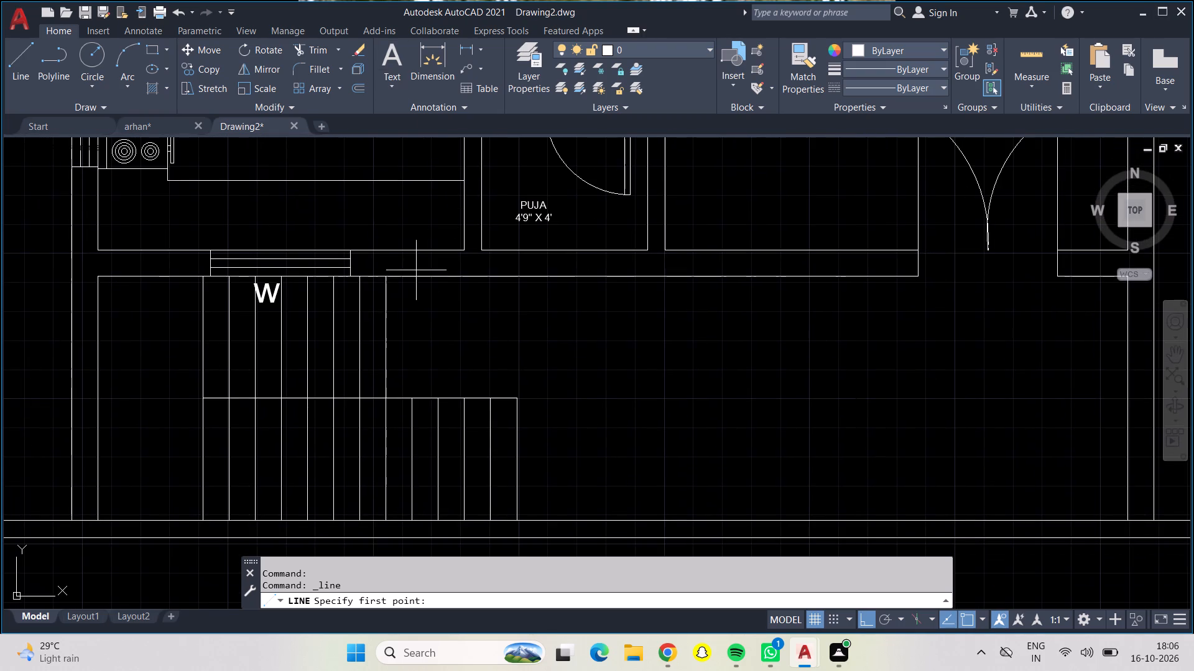
pyautogui.click(424, 345)
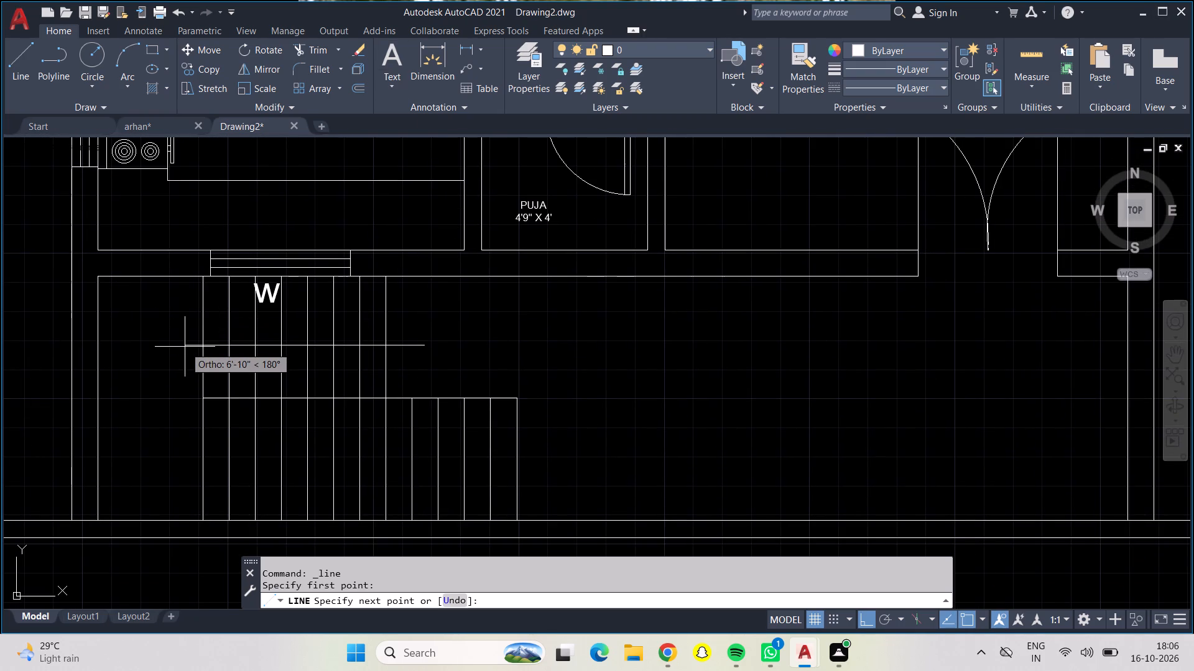
pyautogui.click(150, 339)
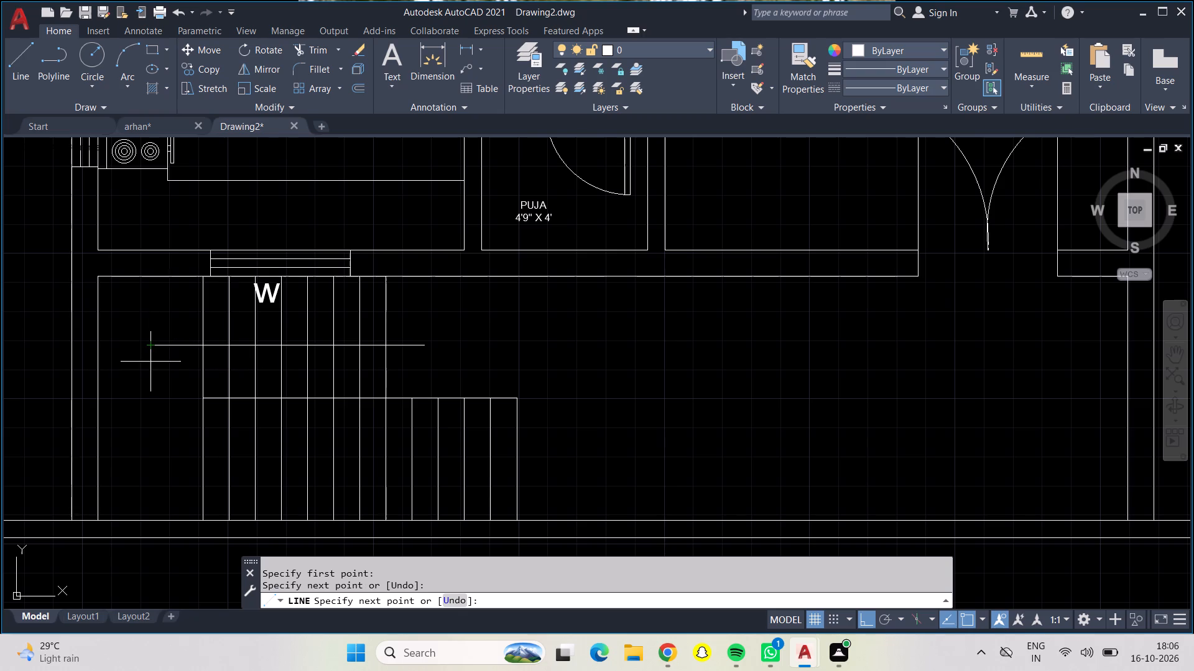
pyautogui.click(143, 457)
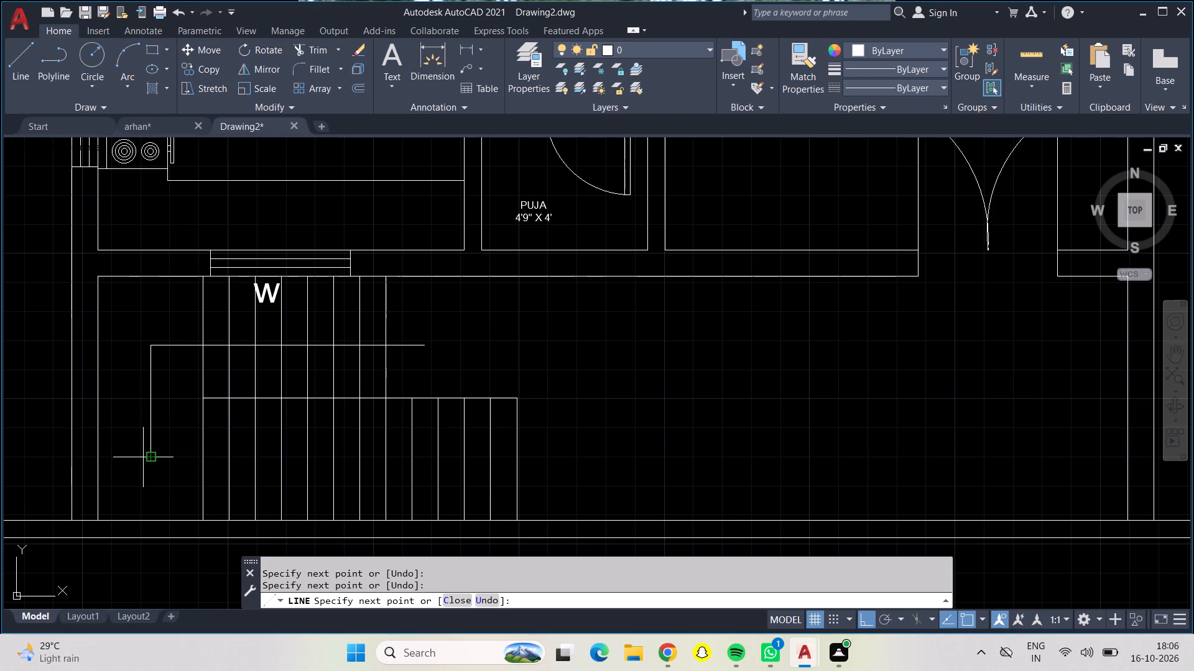
pyautogui.click(369, 460)
# Add a short vertical arrowhead base line, extending above and below the direction line's end in the lower stair flight.
pyautogui.scroll(-1, 369, 460)
pyautogui.scroll(1, 369, 460)
pyautogui.scroll(-1, 369, 460)
pyautogui.scroll(1, 369, 460)
pyautogui.scroll(-1, 369, 460)
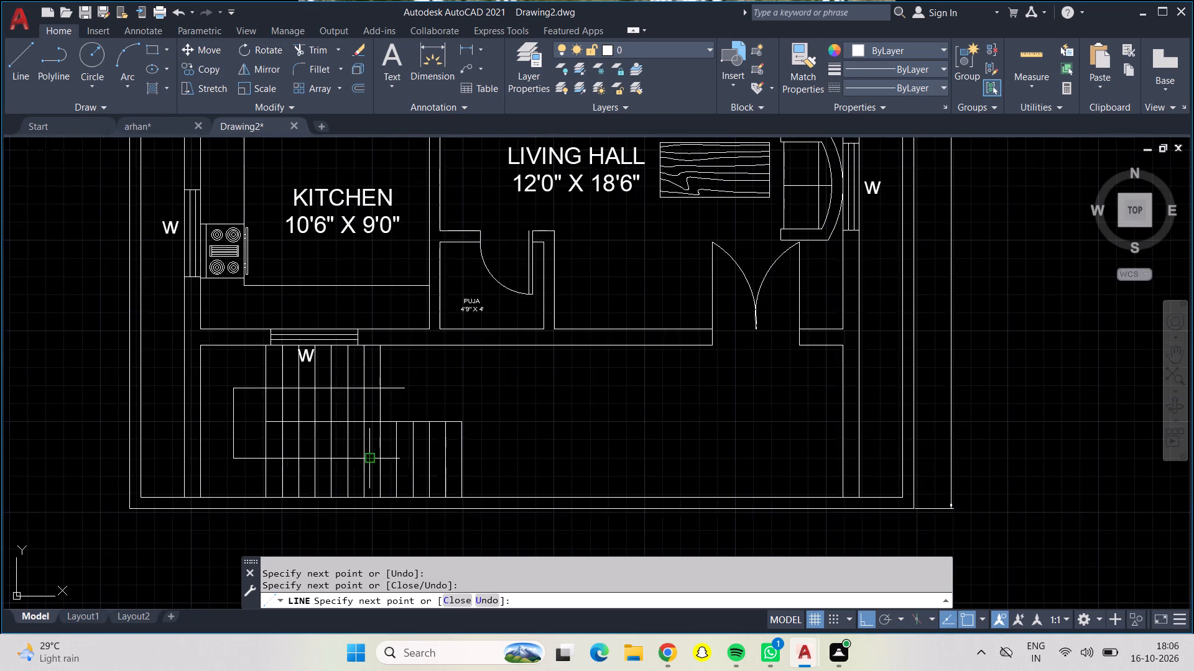
pyautogui.scroll(6, 369, 460)
pyautogui.click(373, 480)
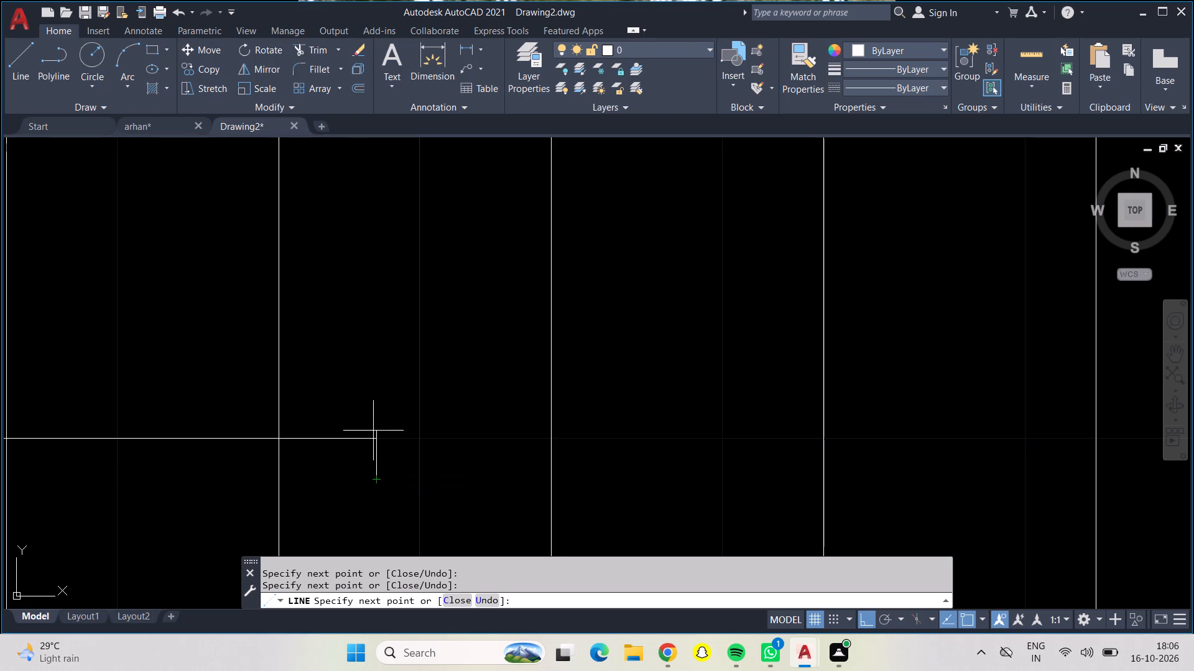
pyautogui.click(373, 388)
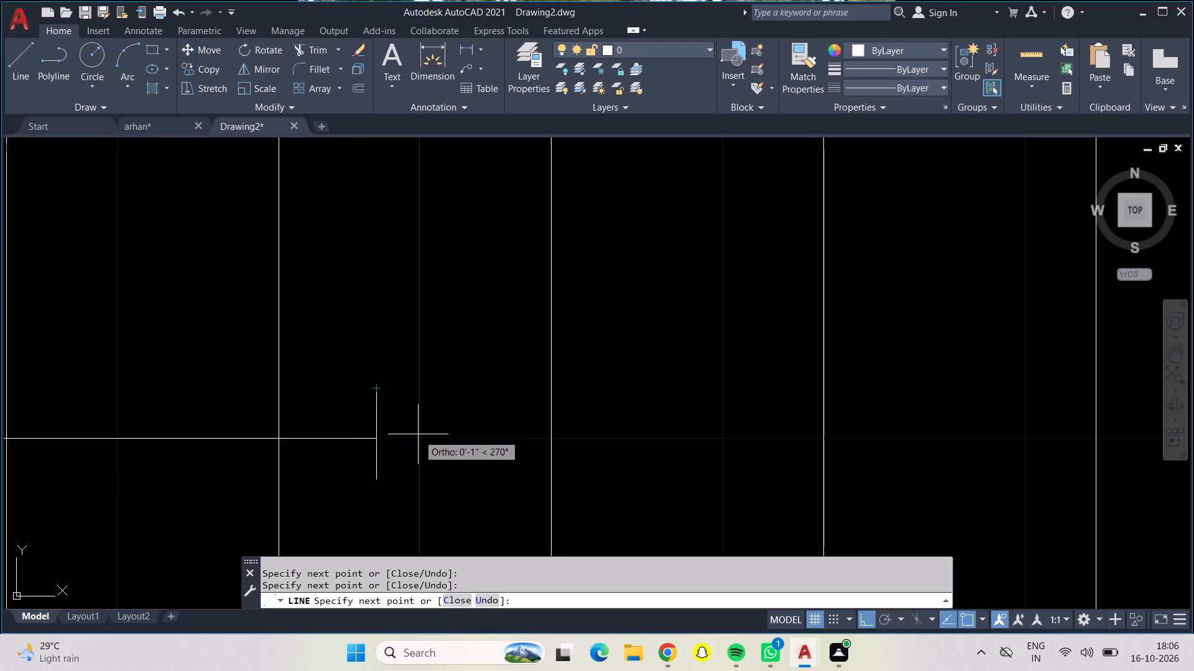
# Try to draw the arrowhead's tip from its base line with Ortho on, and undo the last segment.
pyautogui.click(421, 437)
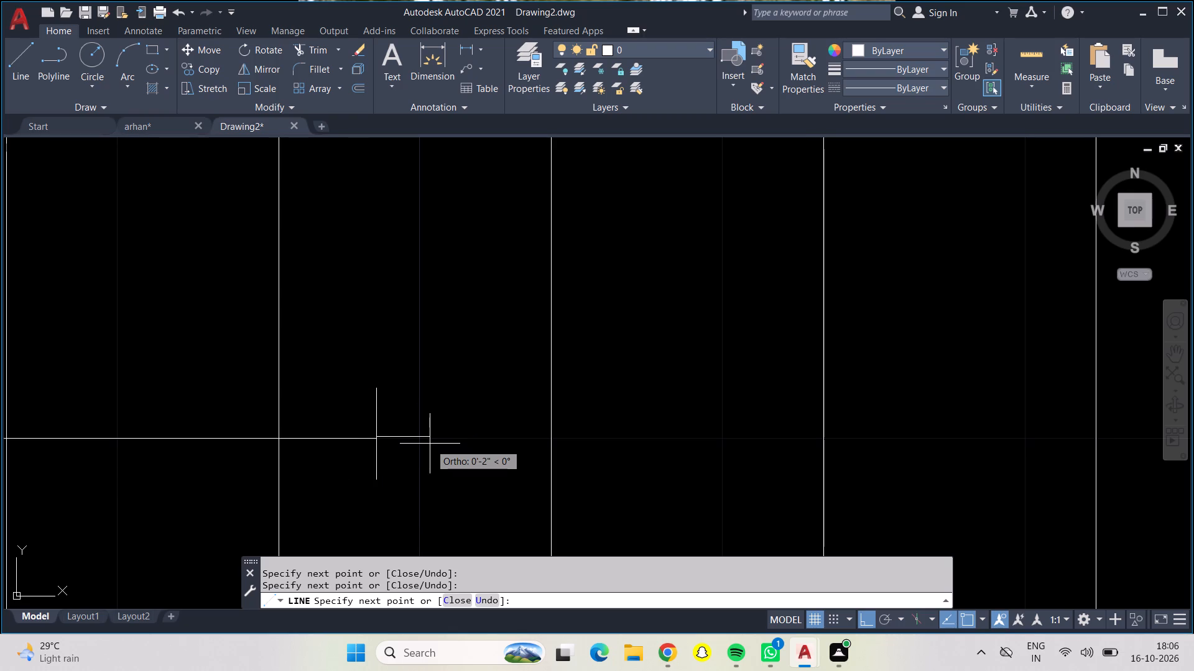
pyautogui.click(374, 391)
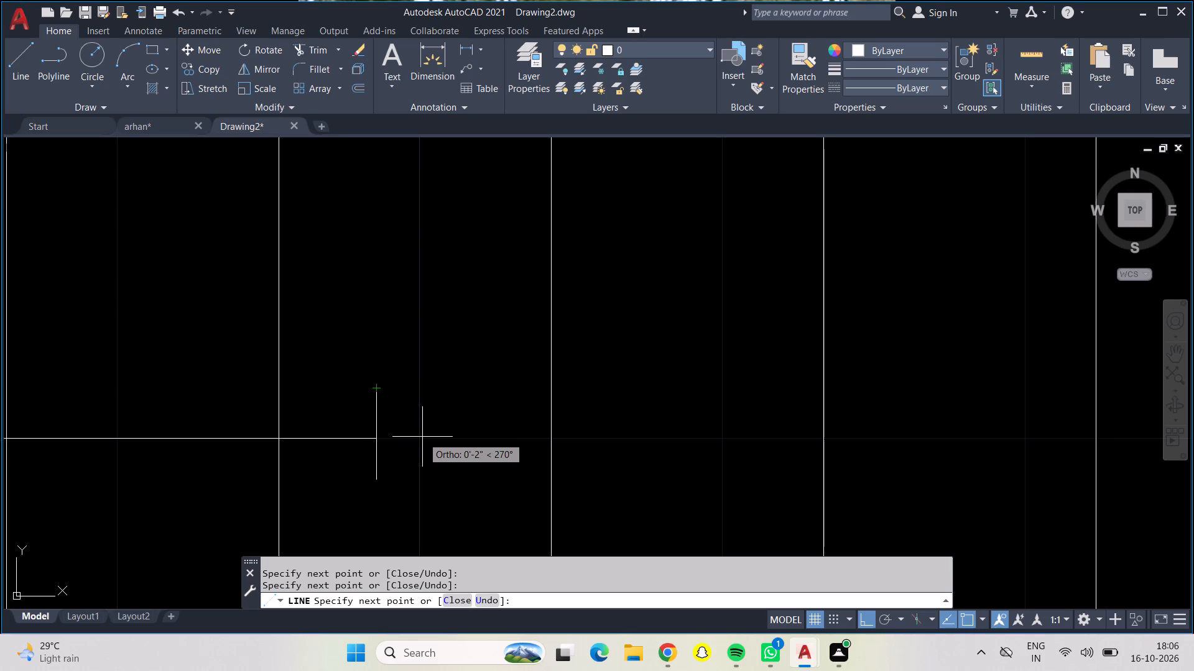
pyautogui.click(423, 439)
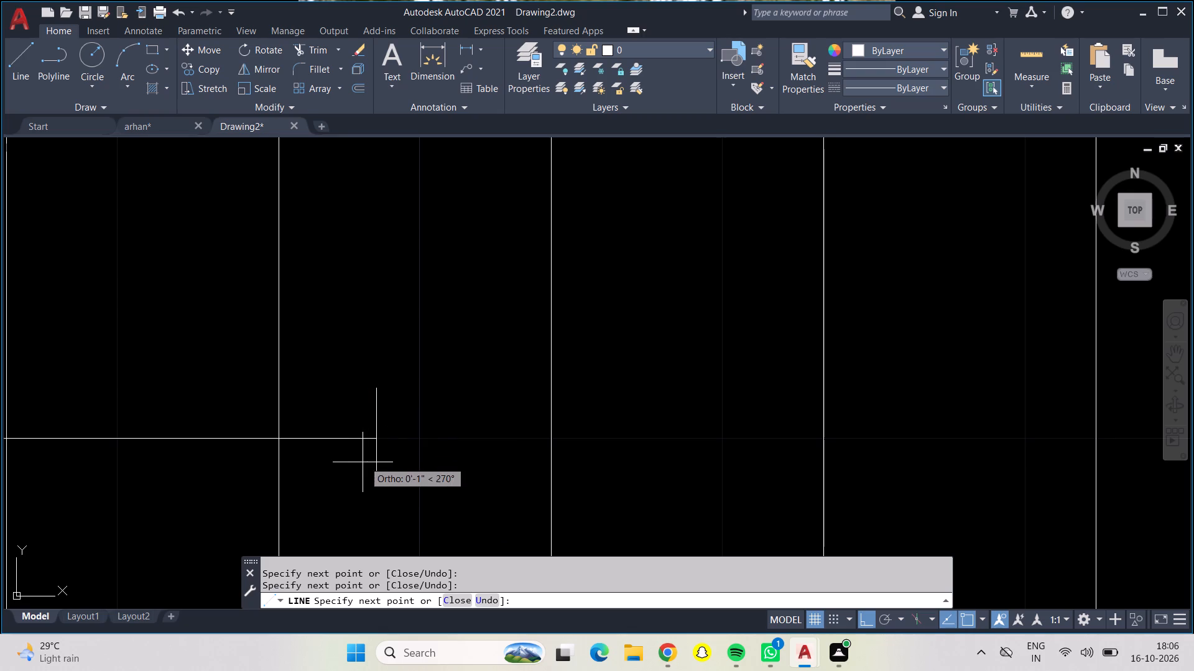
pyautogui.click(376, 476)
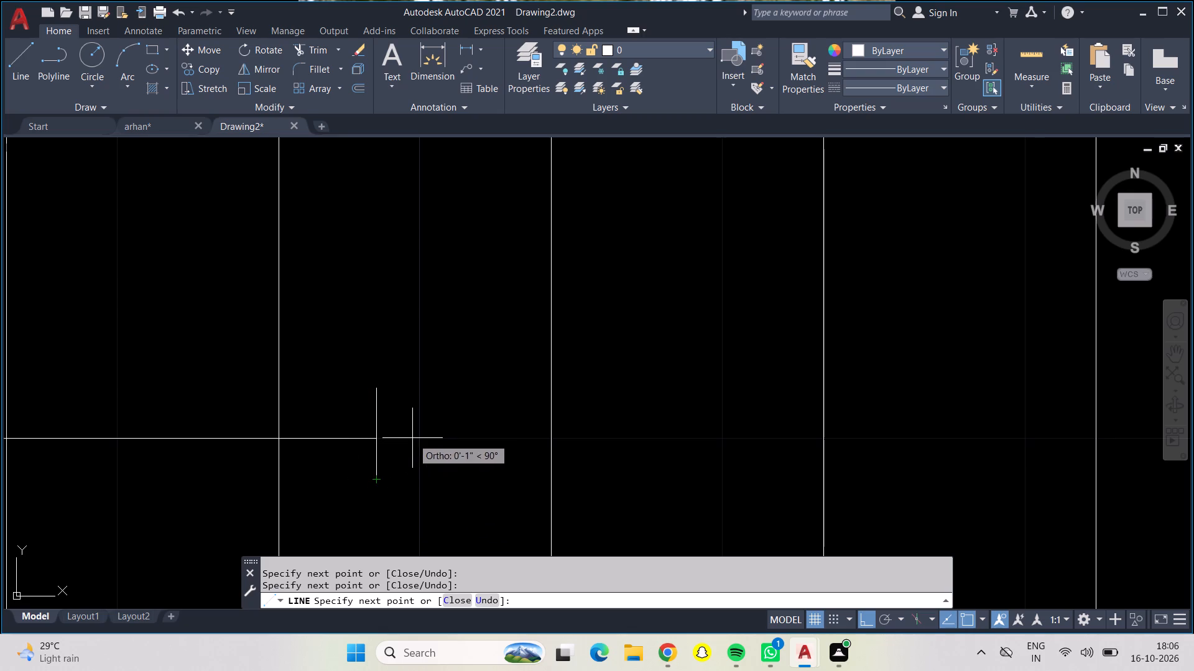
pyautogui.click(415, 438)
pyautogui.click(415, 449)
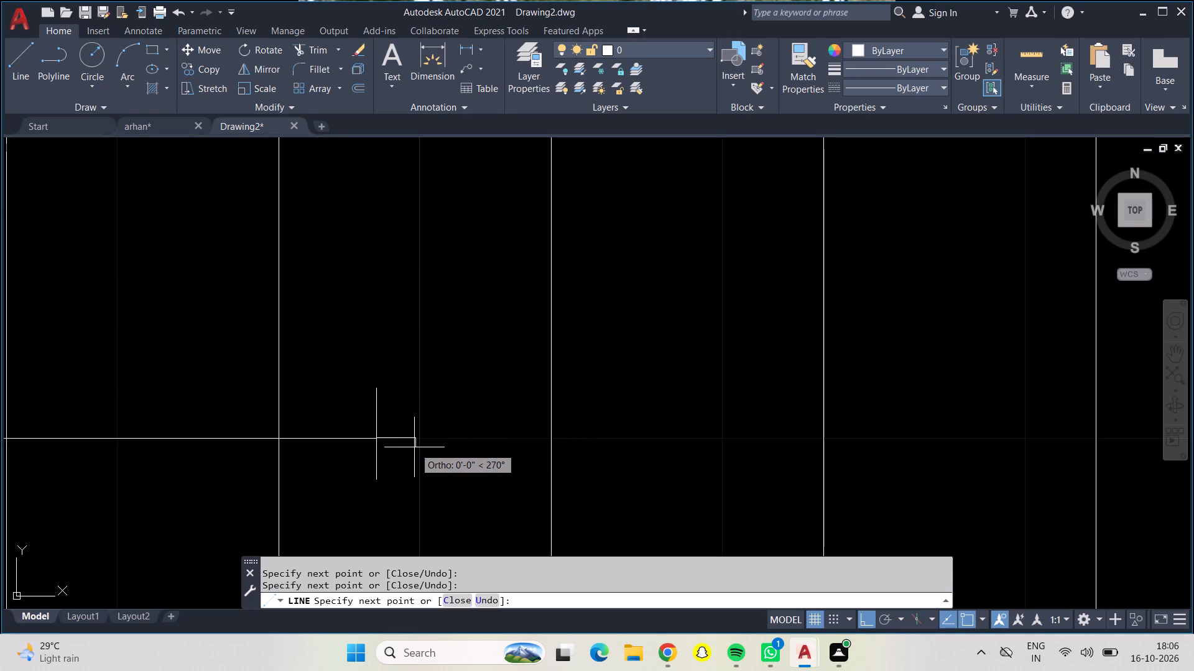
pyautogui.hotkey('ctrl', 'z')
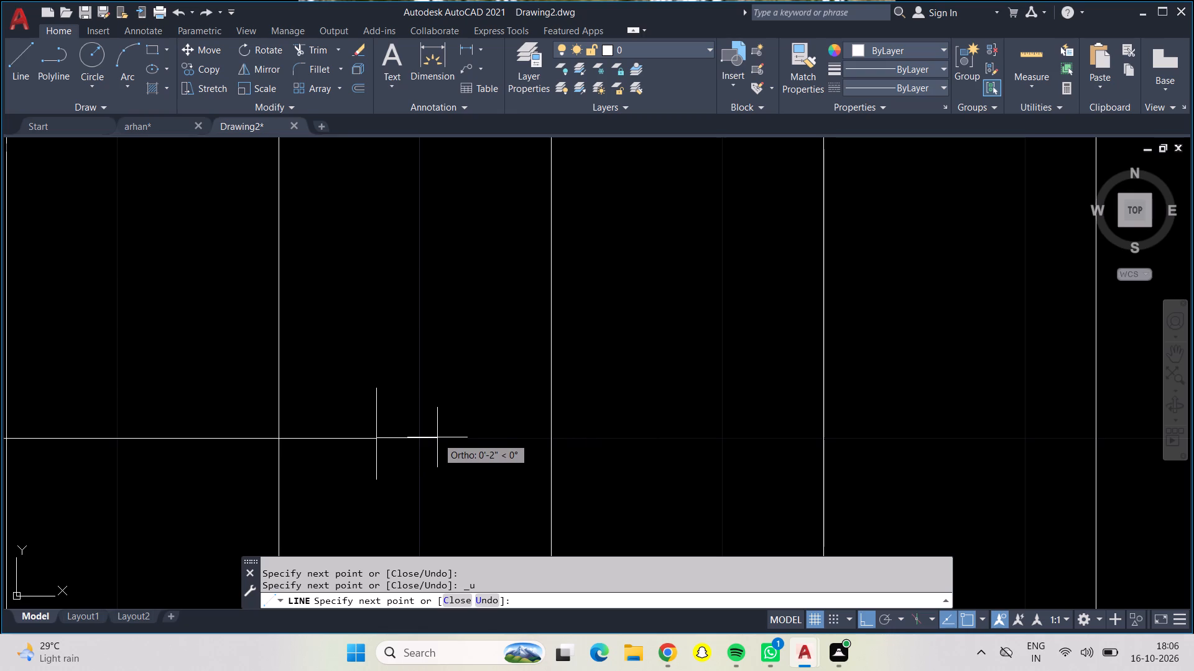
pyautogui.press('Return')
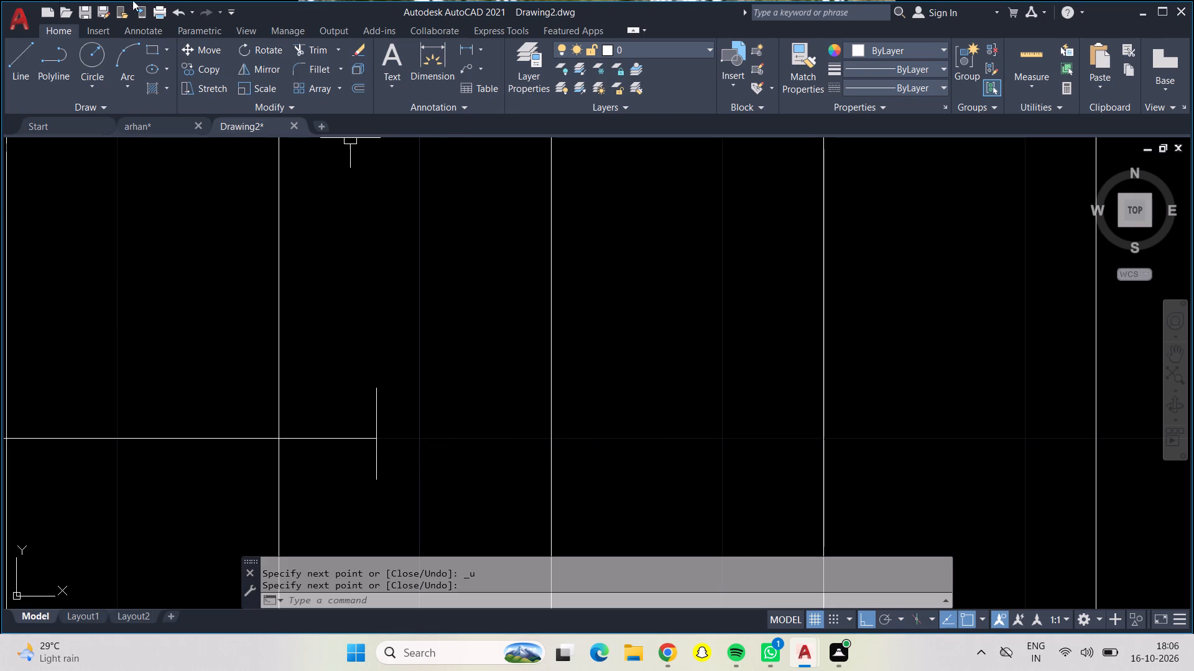
# With Ortho off, draw two sloping lines from the arrowhead base's ends, meeting at a tip ahead of the direction line.
pyautogui.click(24, 53)
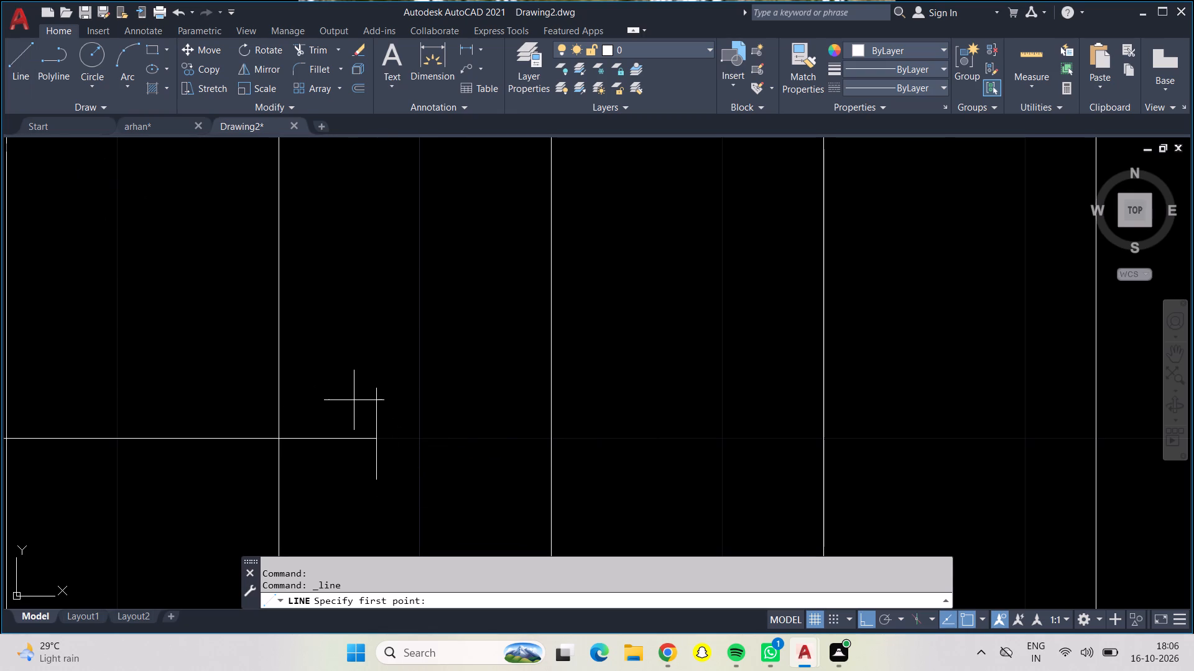
pyautogui.click(376, 391)
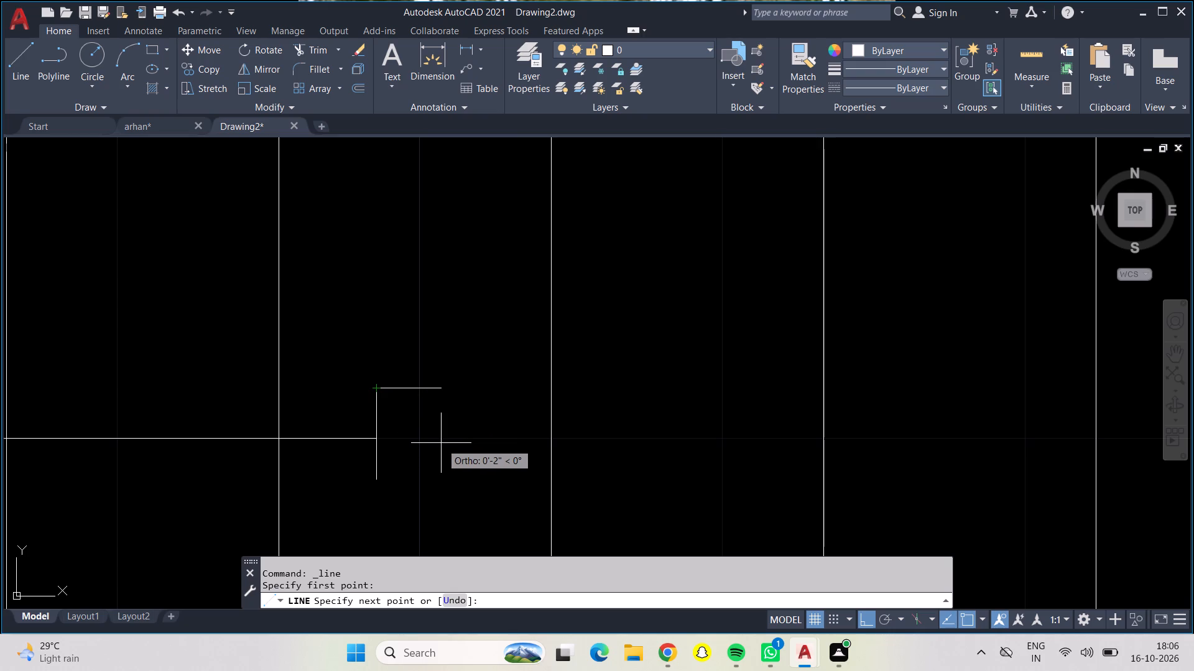
pyautogui.press('F8')
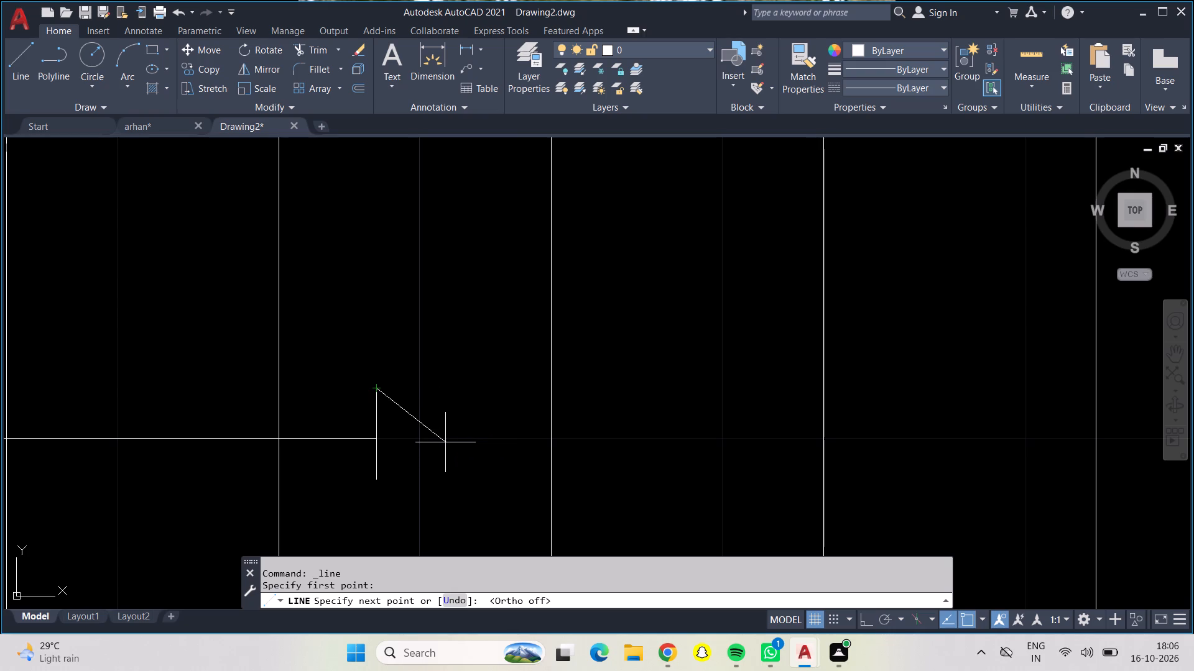
pyautogui.click(422, 440)
pyautogui.click(376, 479)
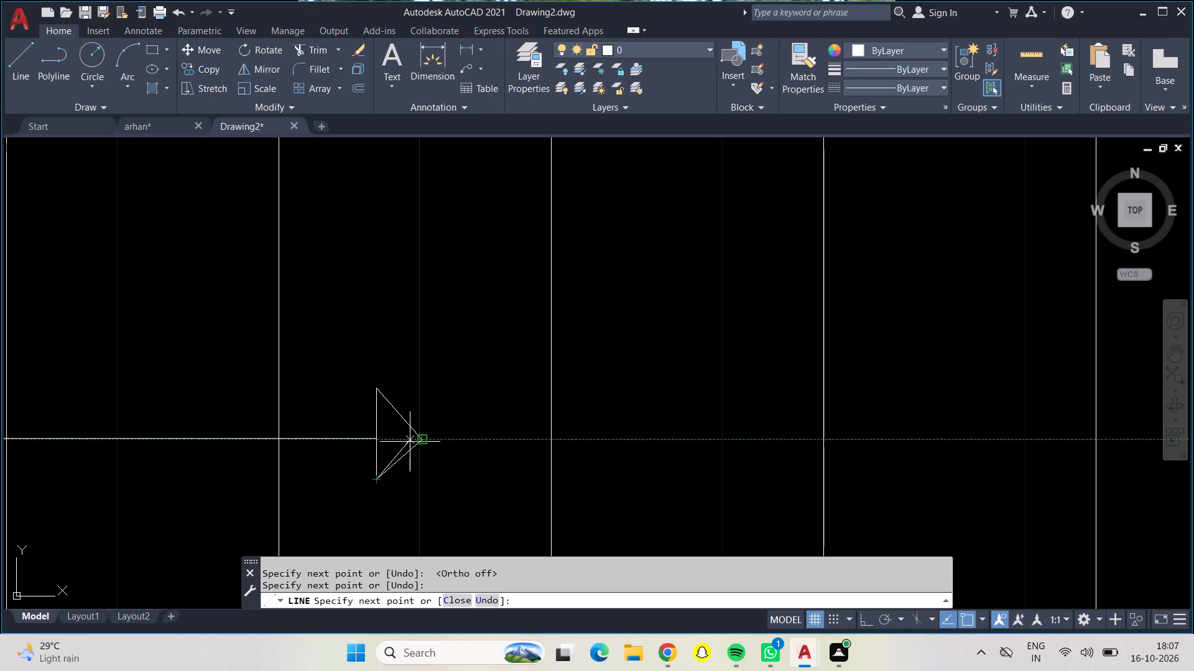
# Add three lines inside the arrowhead between its base and tip, one central and one on each side.
pyautogui.click(376, 440)
pyautogui.click(418, 441)
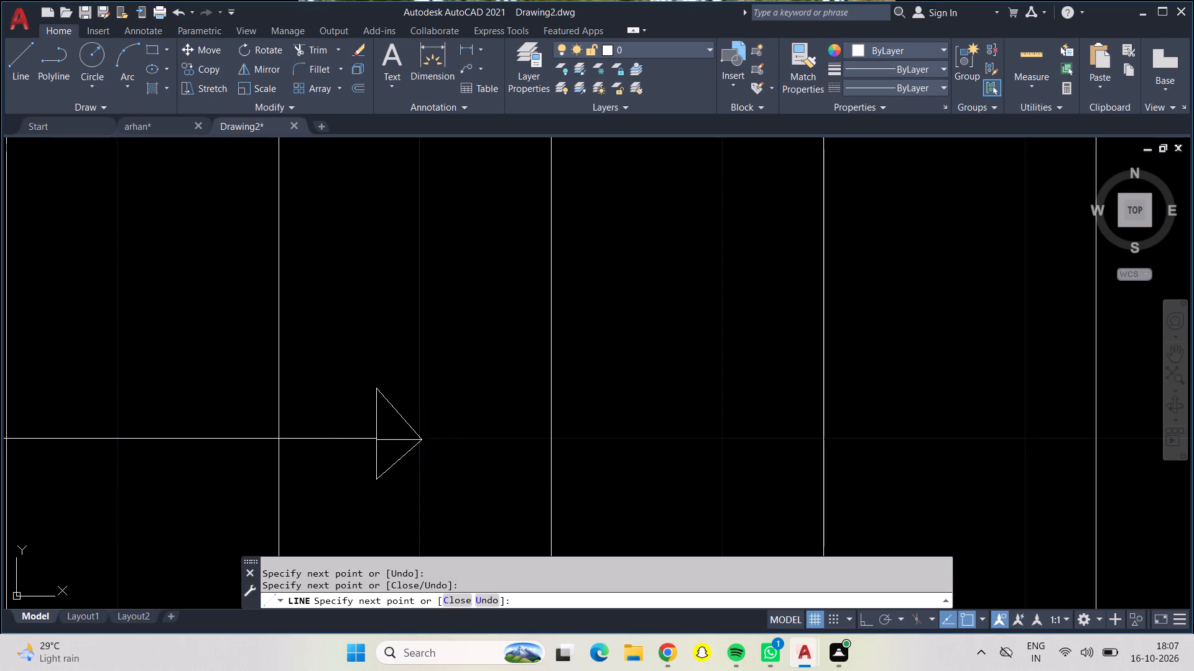
pyautogui.click(376, 419)
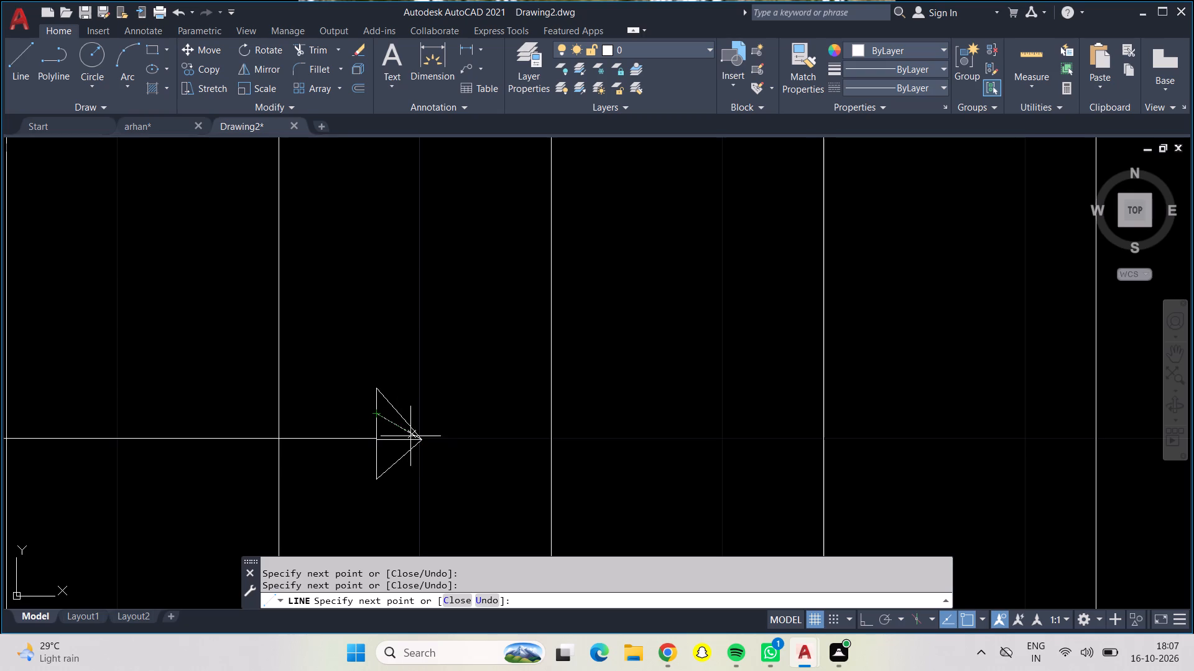
pyautogui.click(418, 442)
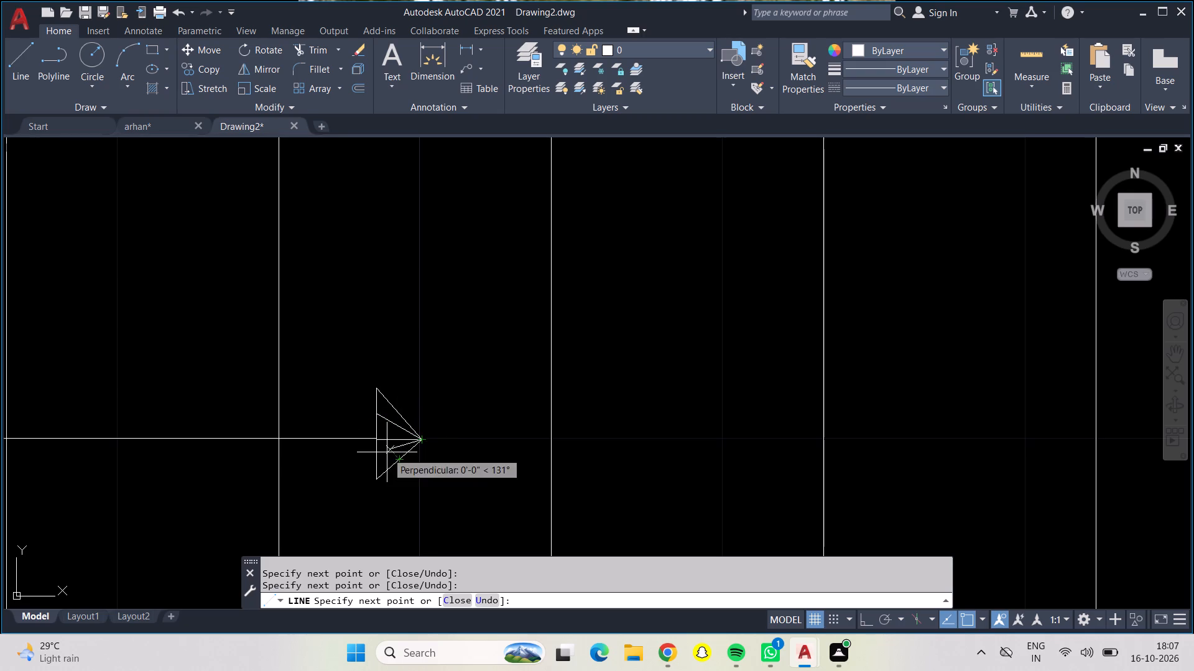
pyautogui.click(377, 458)
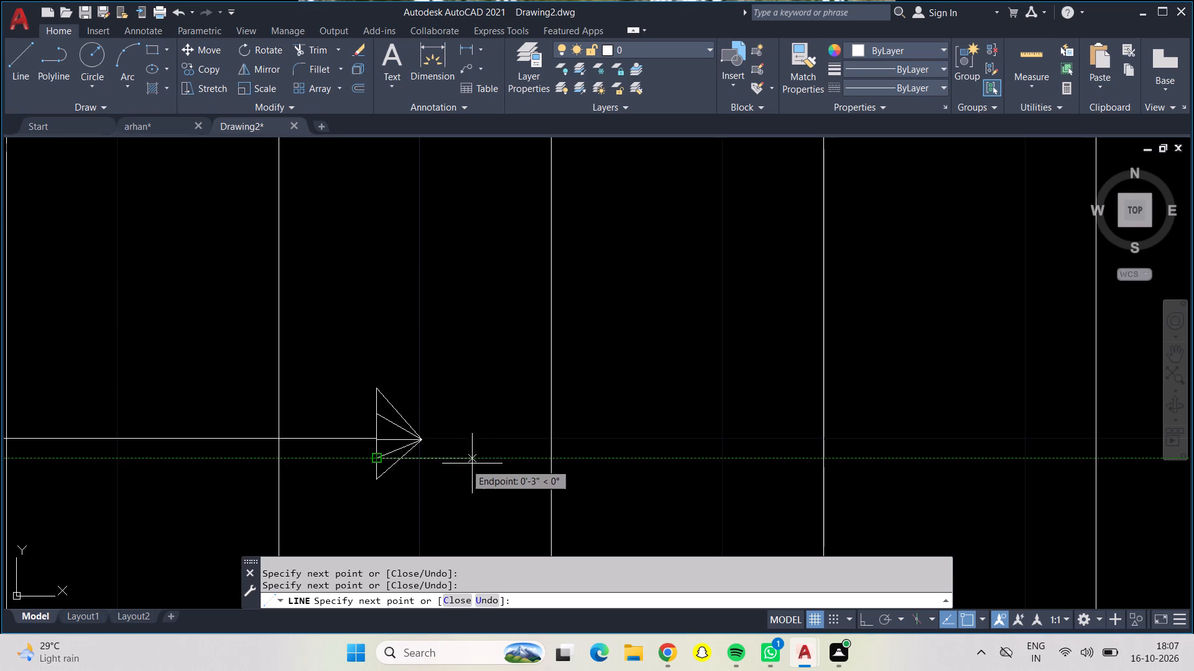
pyautogui.press('Return')
# Draw a circle of about 2" radius centred on the direction line's free end beside the upper stair flight.
pyautogui.scroll(-3, 377, 359)
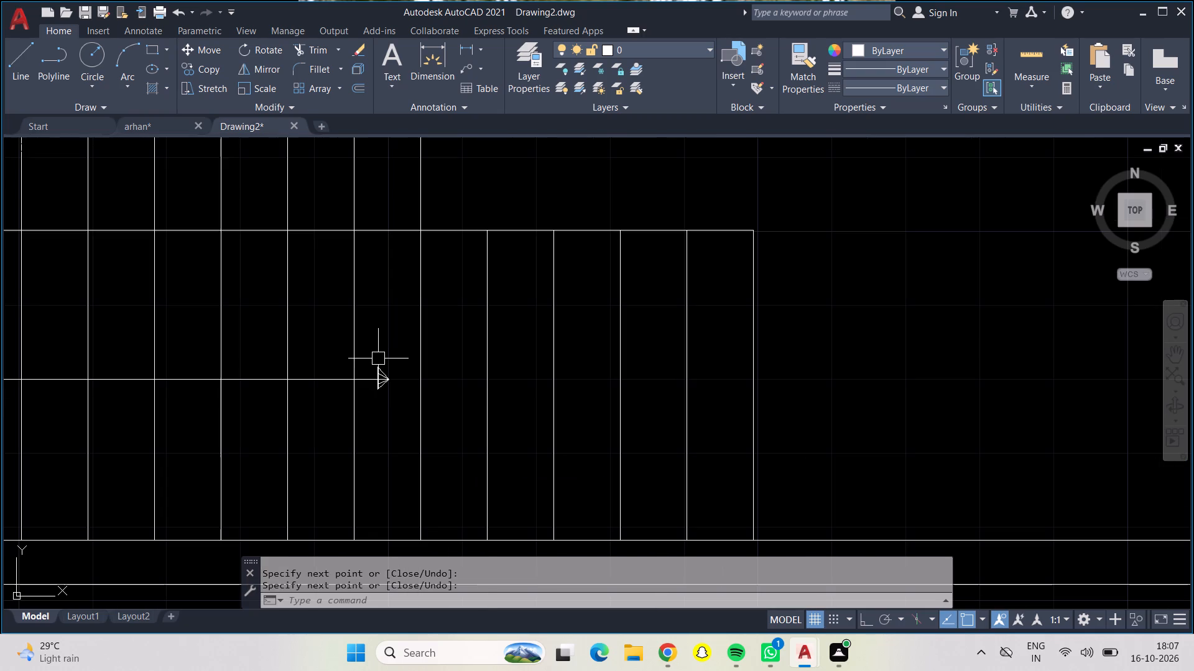
pyautogui.moveTo(389, 335); pyautogui.dragTo(379, 591, button='middle')
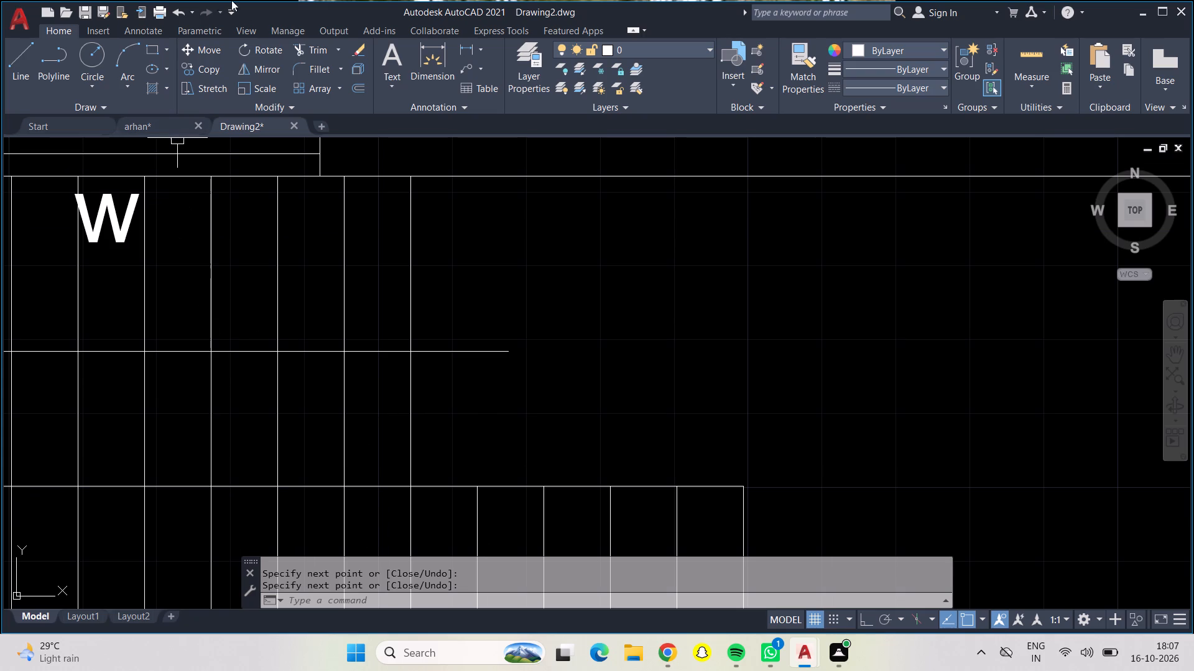
pyautogui.click(96, 58)
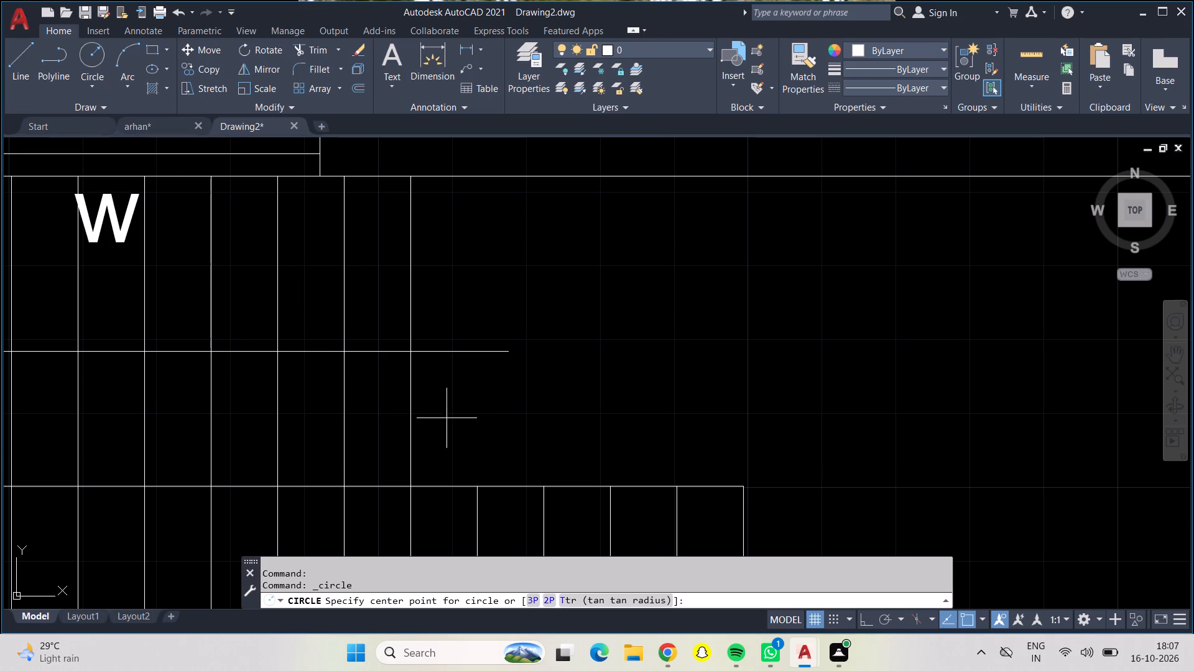
pyautogui.click(514, 354)
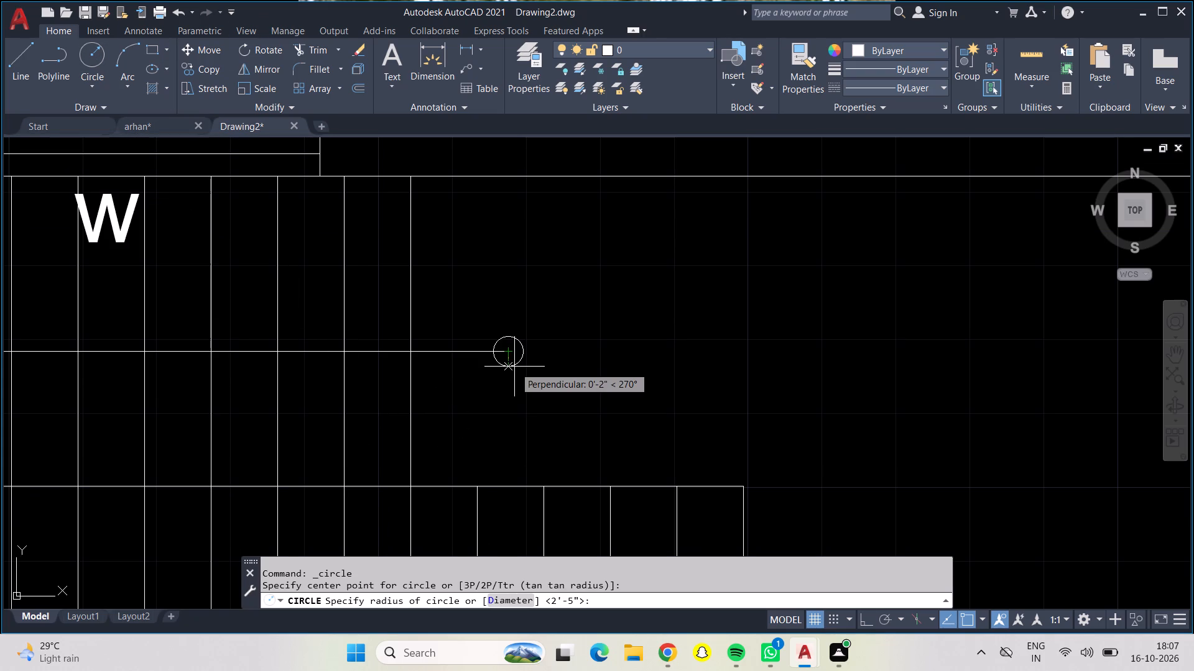
pyautogui.click(513, 367)
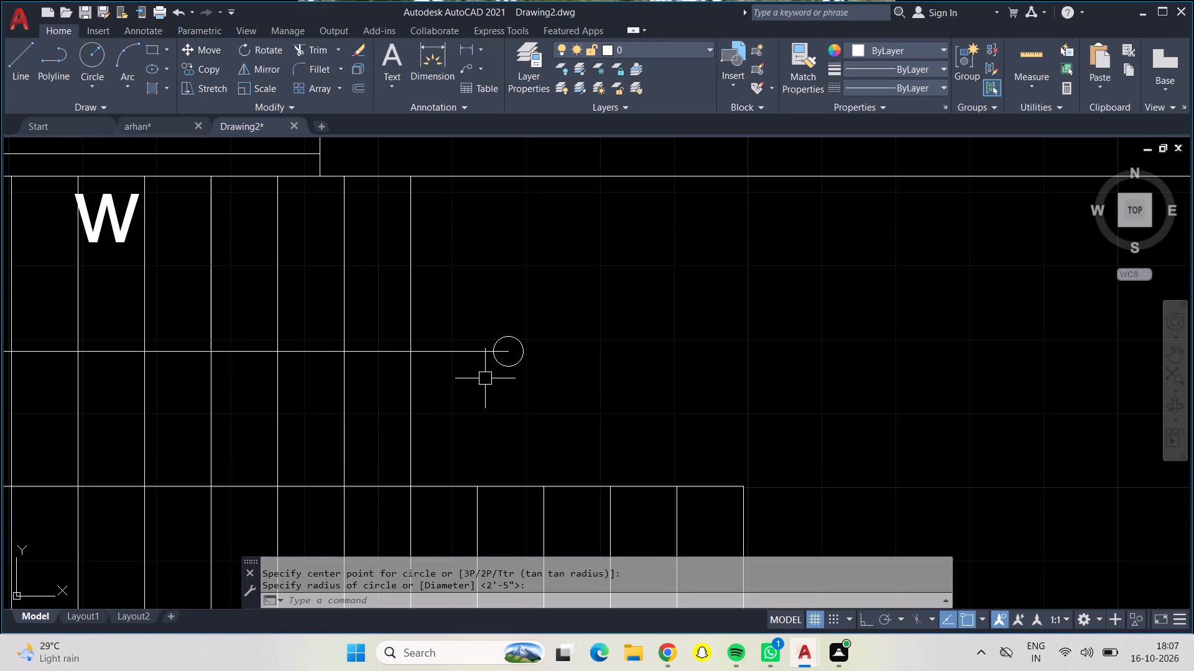
# Review the floor plan, including the stair direction symbol, room labels and furniture.
pyautogui.scroll(-2, 433, 375)
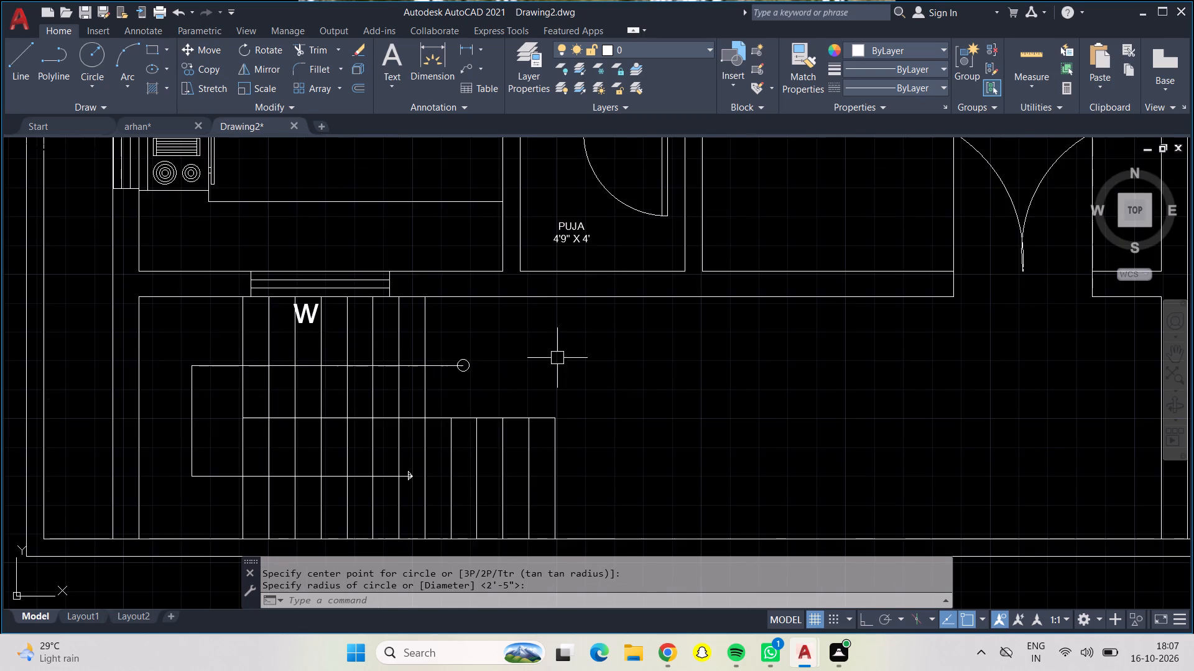
pyautogui.scroll(-1, 601, 348)
pyautogui.scroll(1, 601, 348)
pyautogui.scroll(-2, 632, 360)
pyautogui.moveTo(632, 360); pyautogui.dragTo(578, 498, button='middle')
pyautogui.scroll(-1, 568, 319)
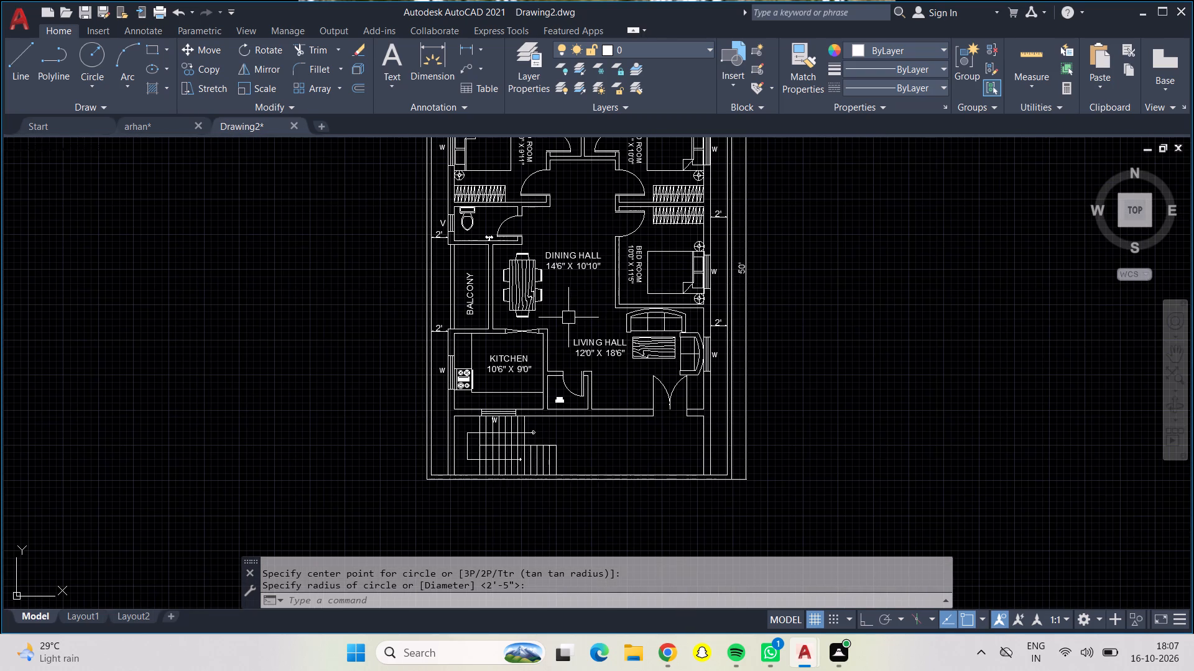
pyautogui.moveTo(568, 313); pyautogui.dragTo(535, 404, button='middle')
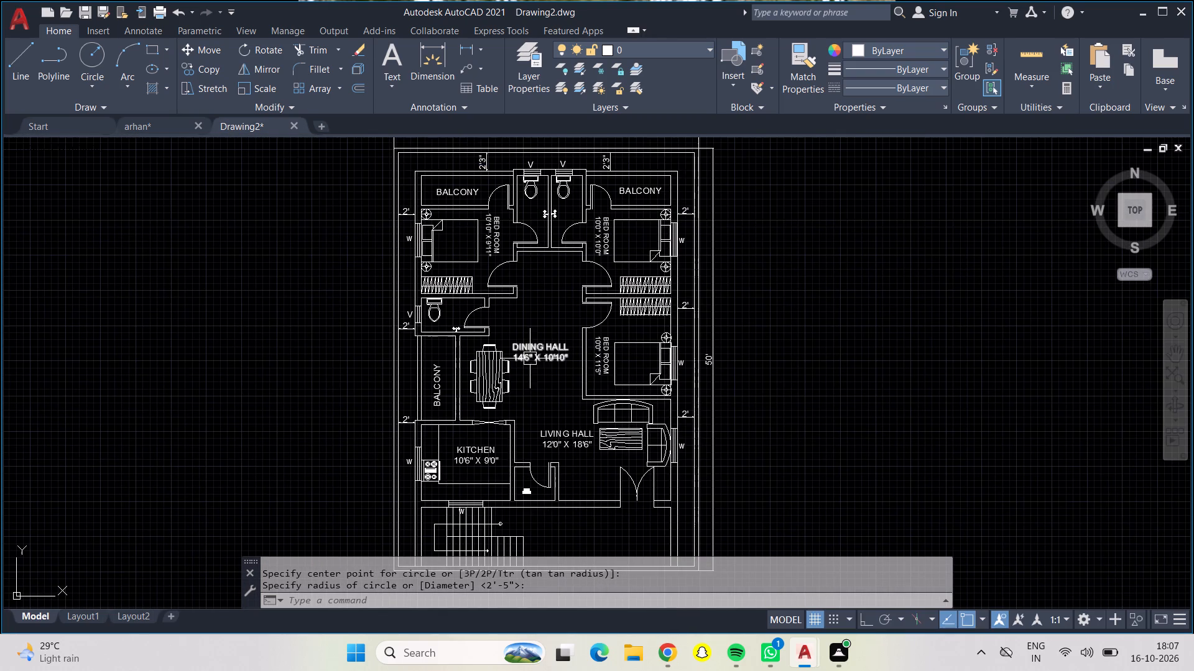
pyautogui.scroll(1, 470, 319)
pyautogui.scroll(-1, 469, 319)
pyautogui.scroll(2, 468, 319)
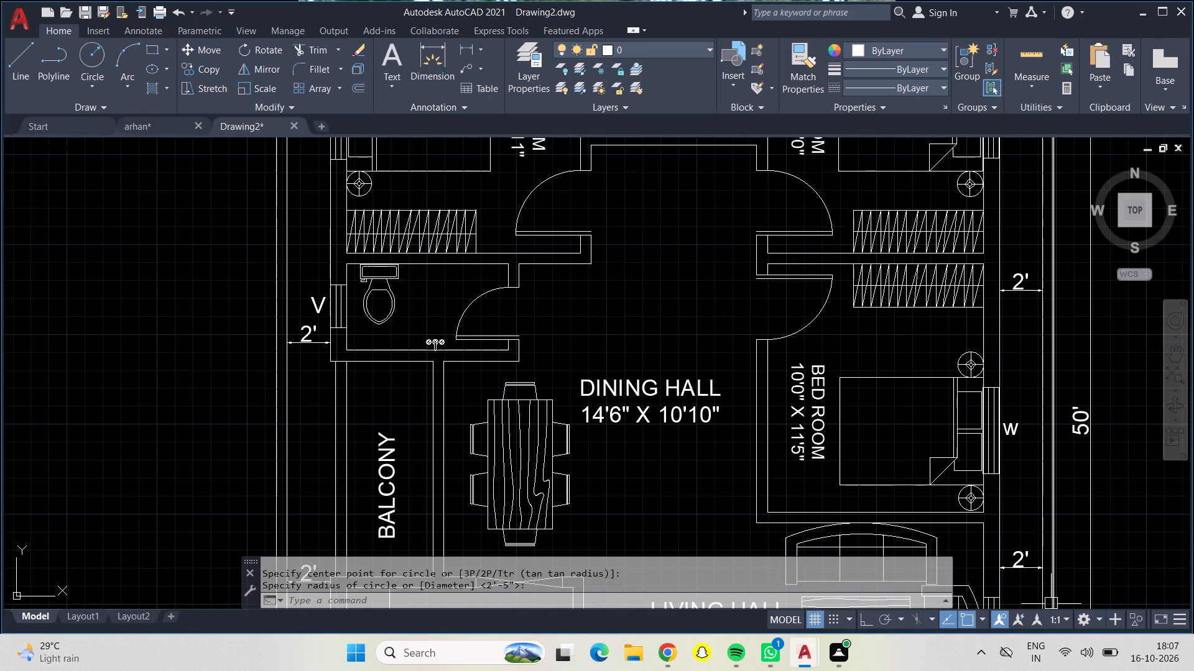
pyautogui.scroll(-2, 642, 471)
pyautogui.moveTo(642, 471); pyautogui.dragTo(637, 444, button='middle')
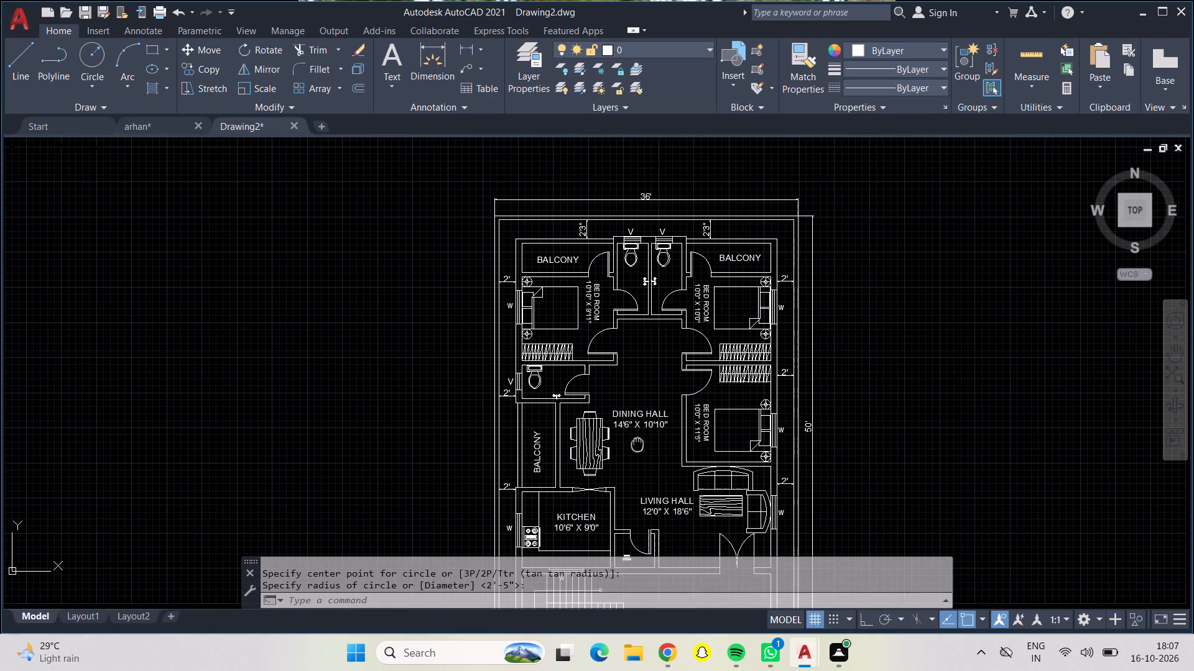
pyautogui.moveTo(637, 444); pyautogui.dragTo(636, 403, button='middle')
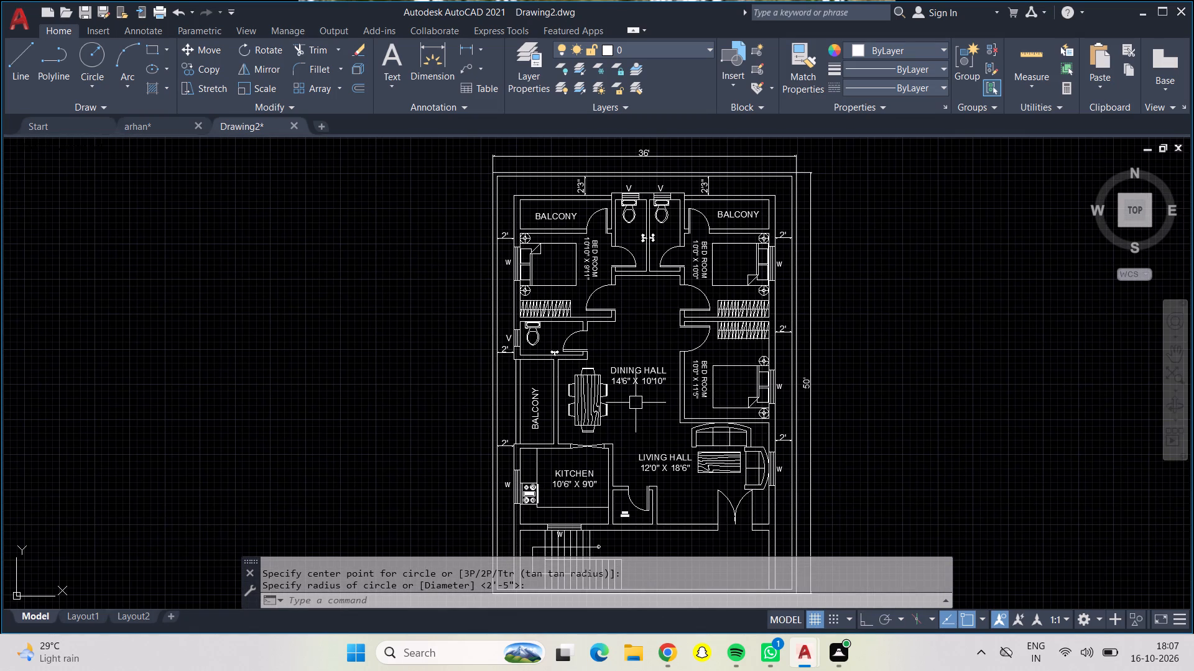
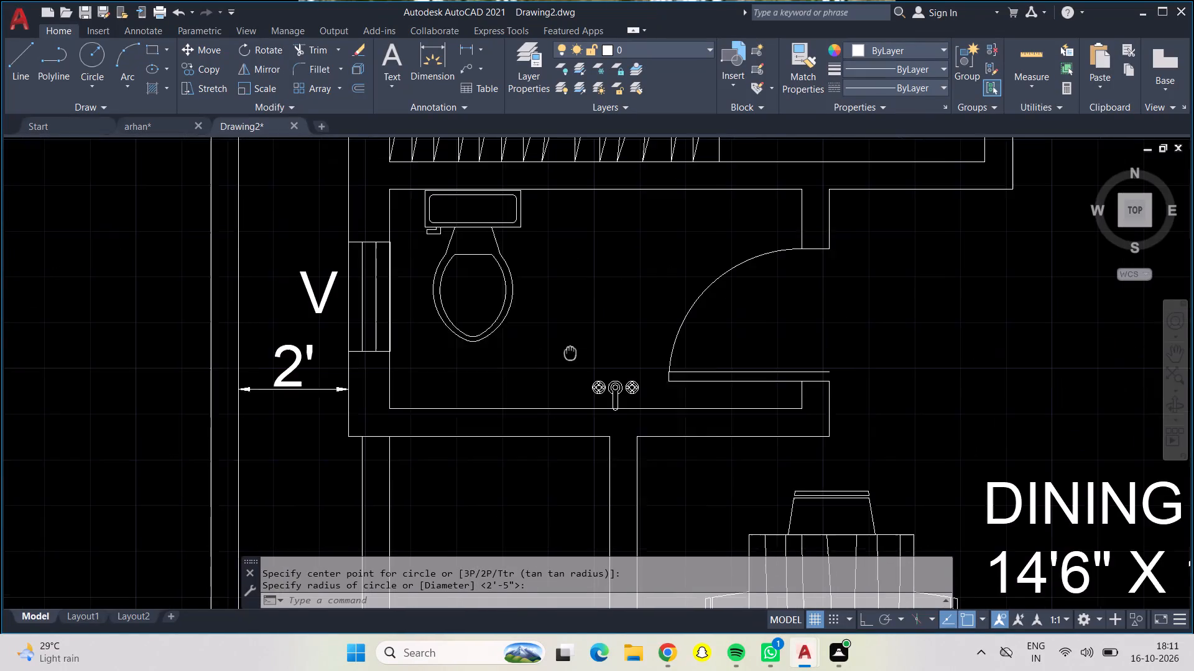
# Dimension the inner width and depth of the toilet next to the dining hall, placing both dimension lines inside the room.
pyautogui.scroll(1, 530, 363)
pyautogui.scroll(-1, 530, 363)
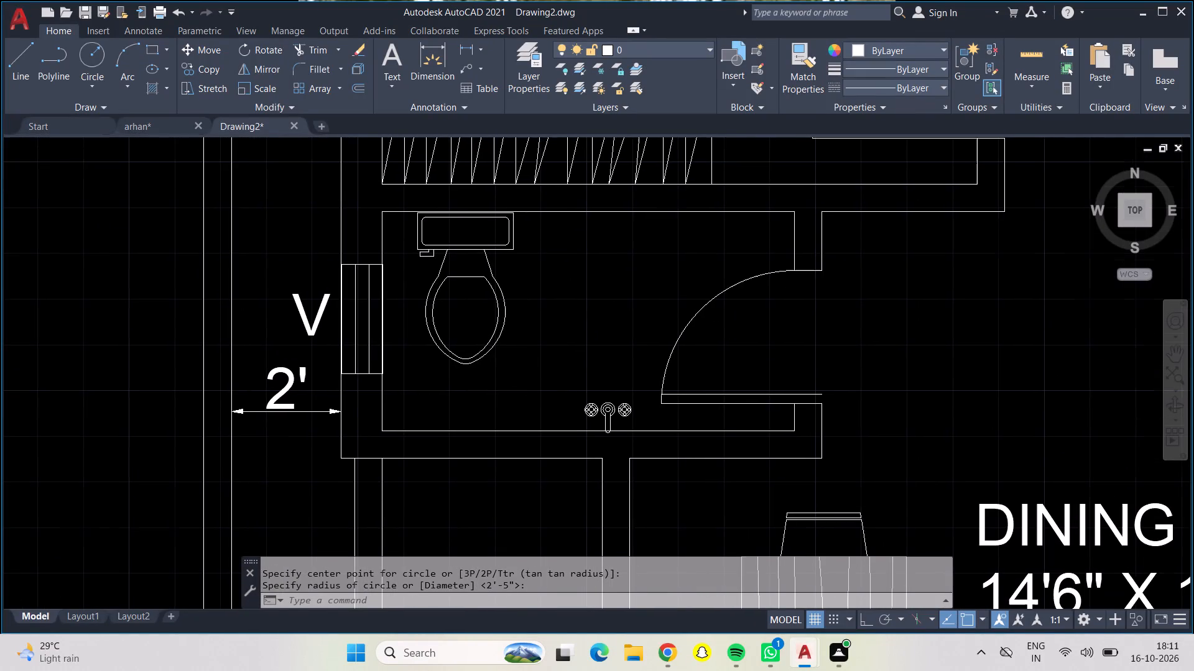
pyautogui.scroll(-1, 530, 363)
pyautogui.scroll(1, 573, 305)
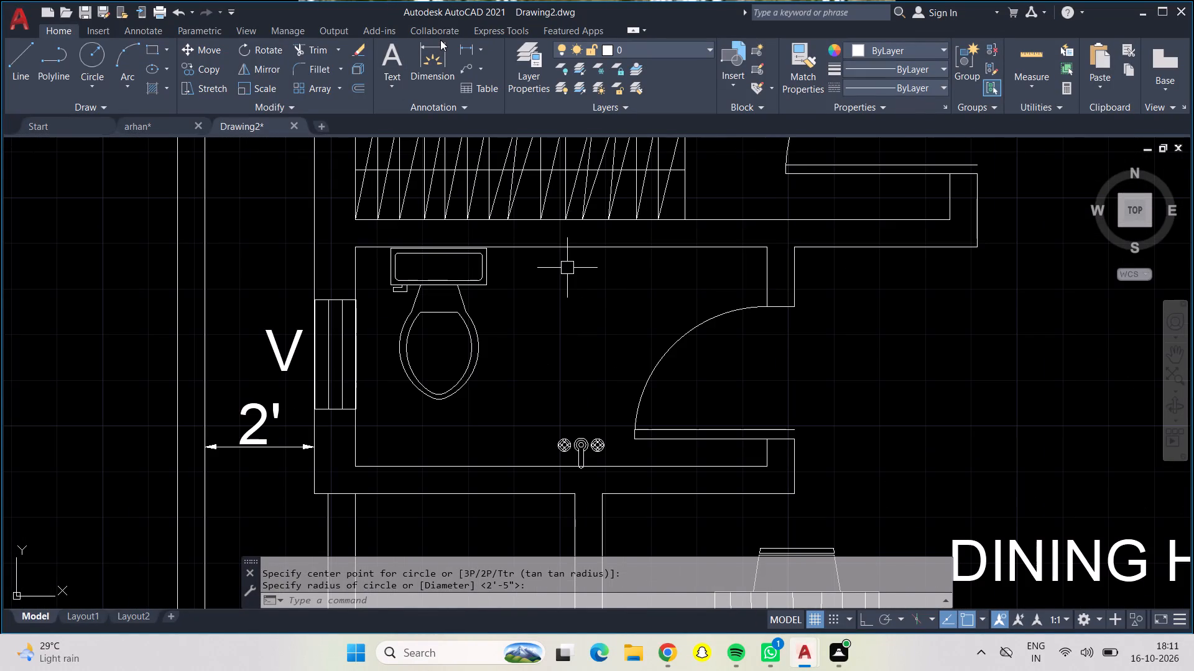
pyautogui.click(441, 46)
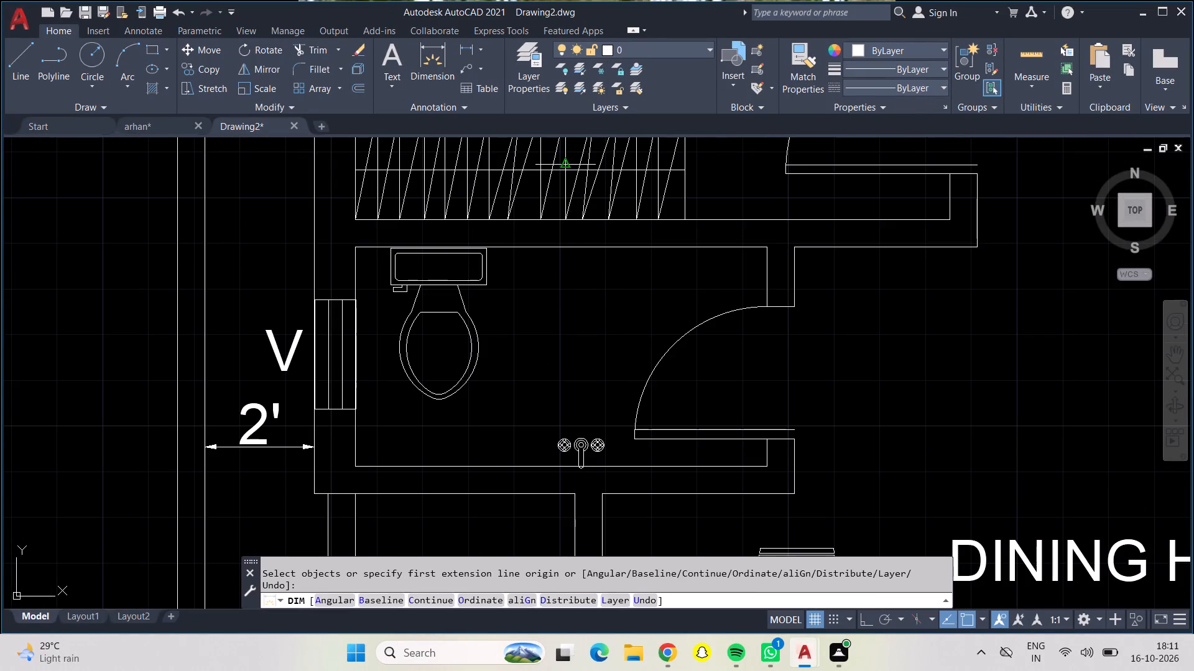
pyautogui.click(356, 252)
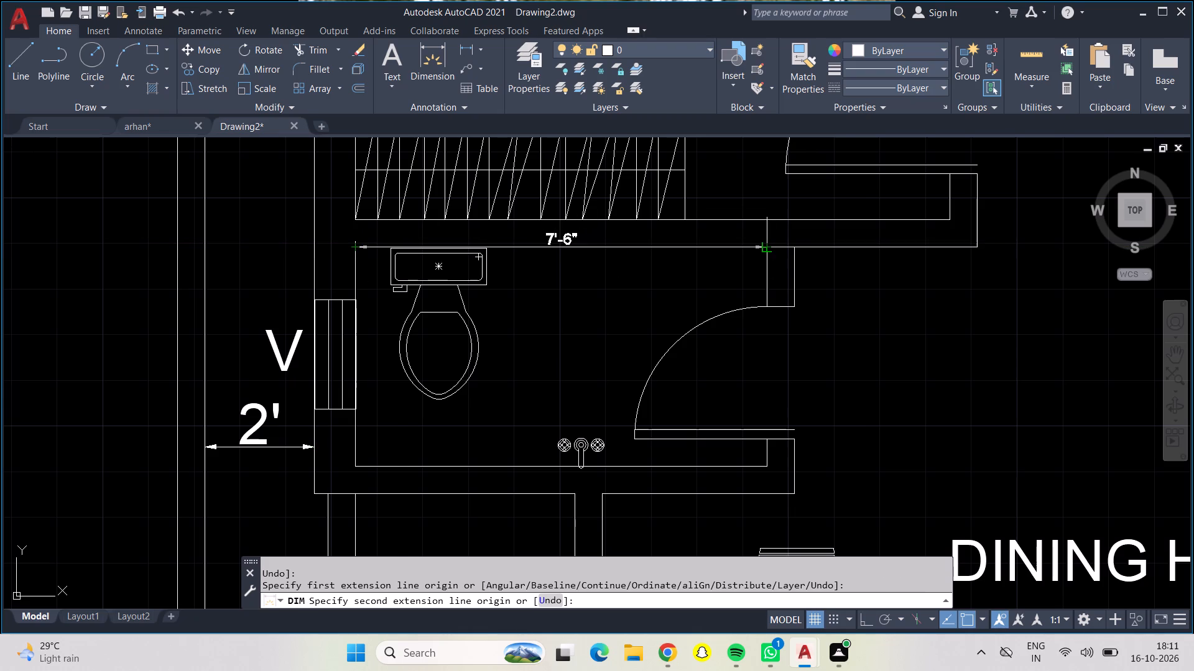
pyautogui.click(771, 245)
pyautogui.click(765, 276)
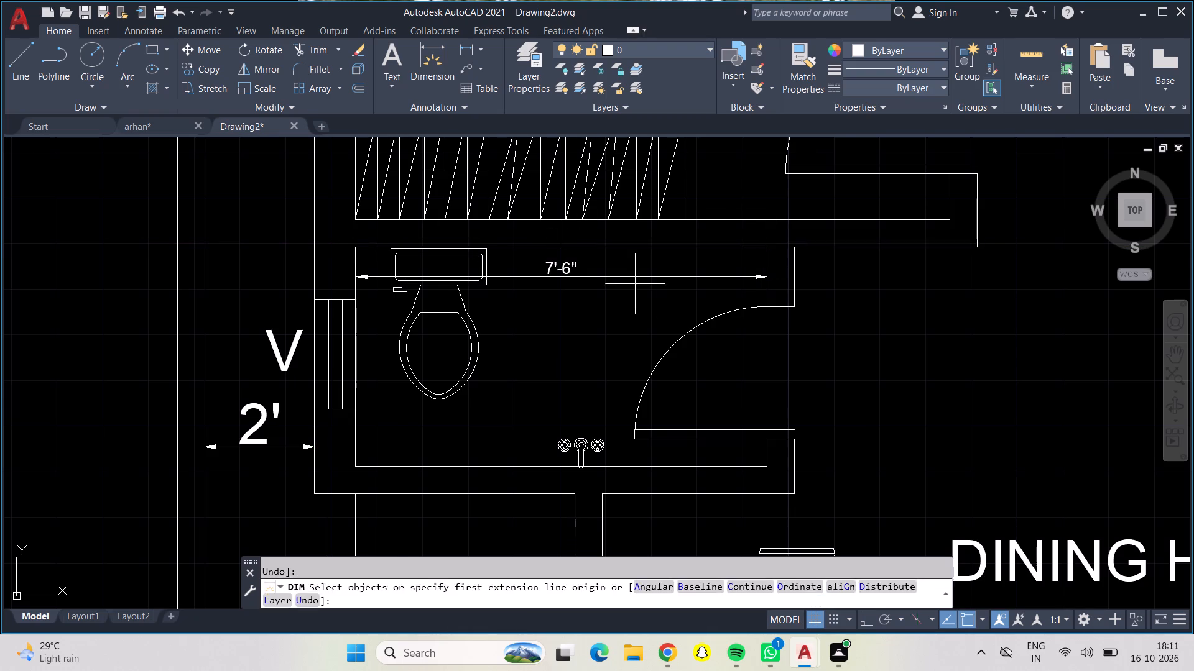
pyautogui.click(438, 43)
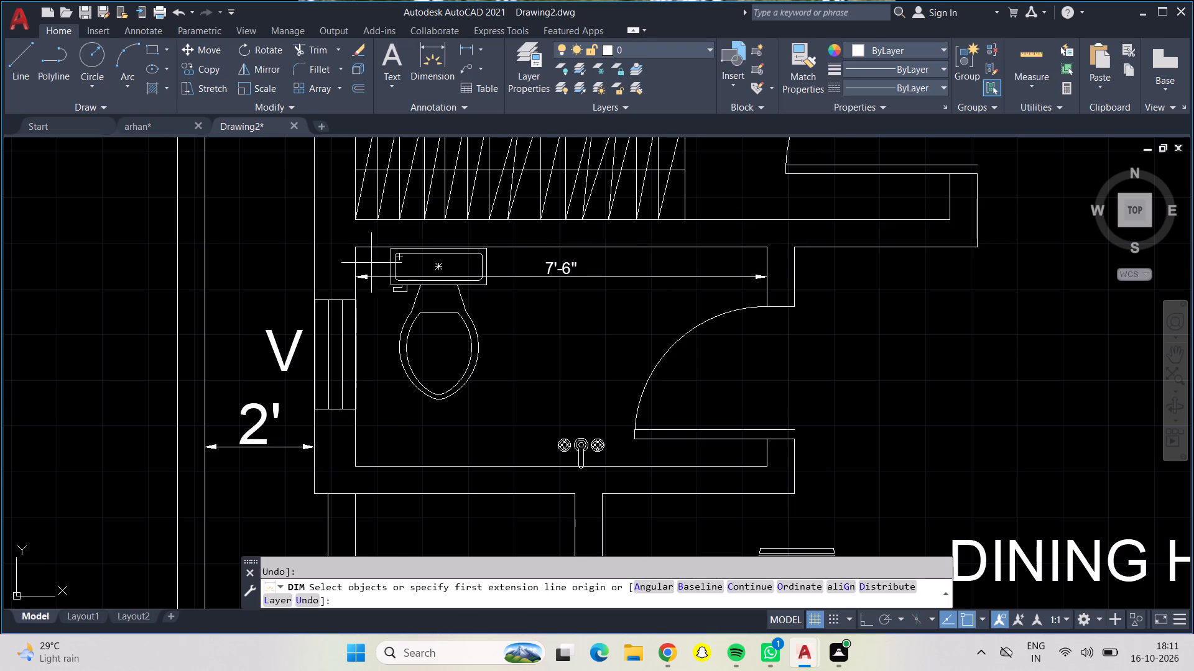
pyautogui.click(361, 251)
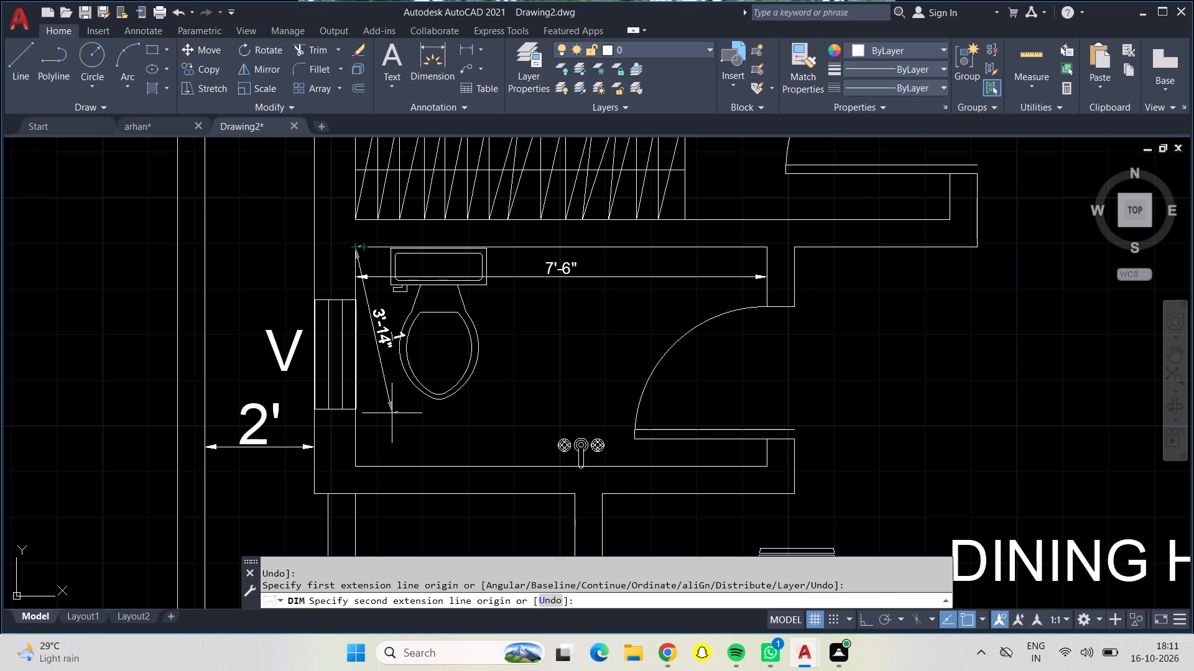
pyautogui.click(356, 467)
pyautogui.click(404, 455)
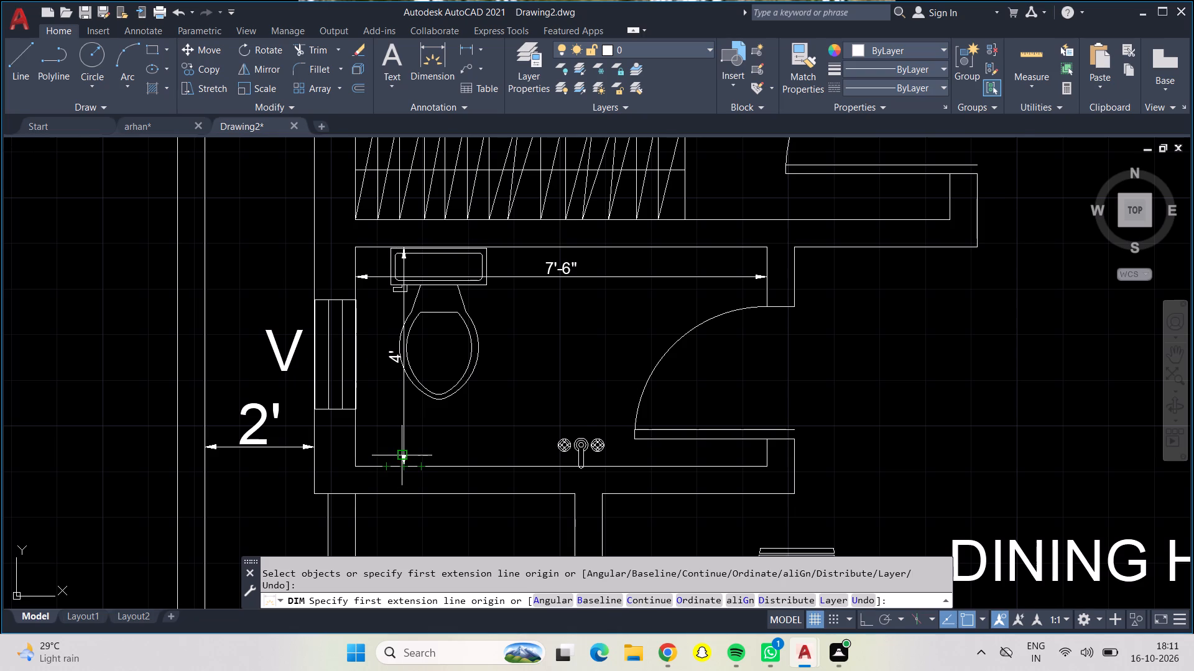
# Dimension the inner width and length of the toilet attached to the 10'10" X 9'11" bedroom, with both dimension lines inside it.
pyautogui.scroll(-1, 400, 451)
pyautogui.scroll(-1, 710, 201)
pyautogui.moveTo(805, 224); pyautogui.dragTo(570, 487, button='middle')
pyautogui.scroll(2, 529, 250)
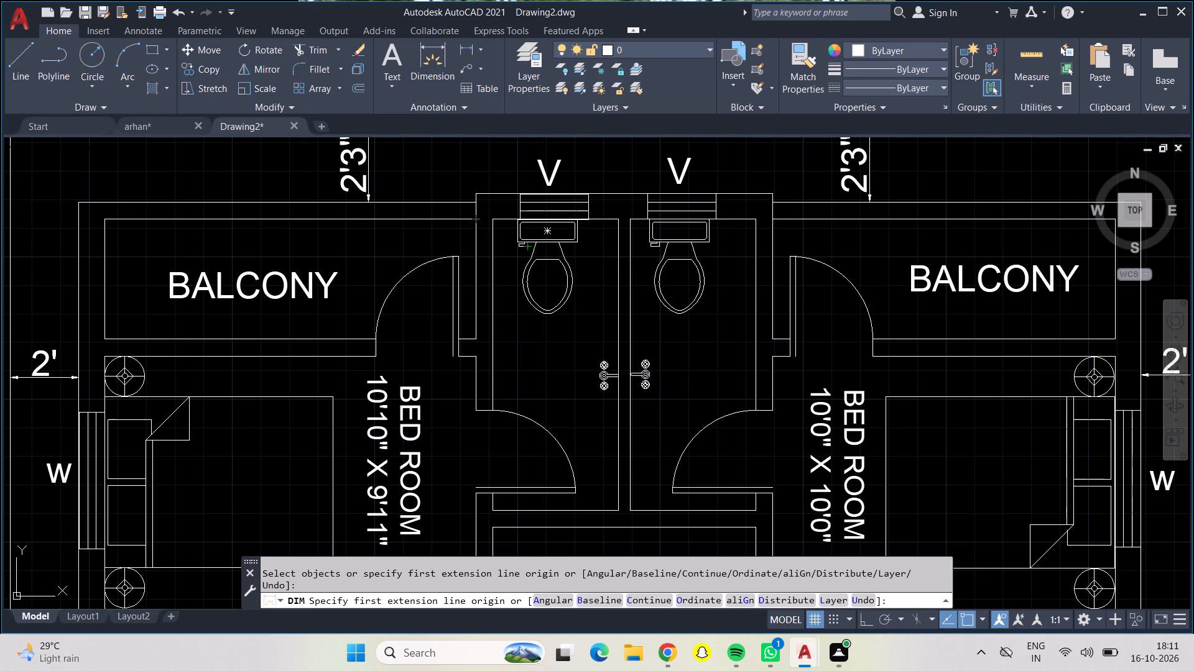
pyautogui.scroll(5, 501, 220)
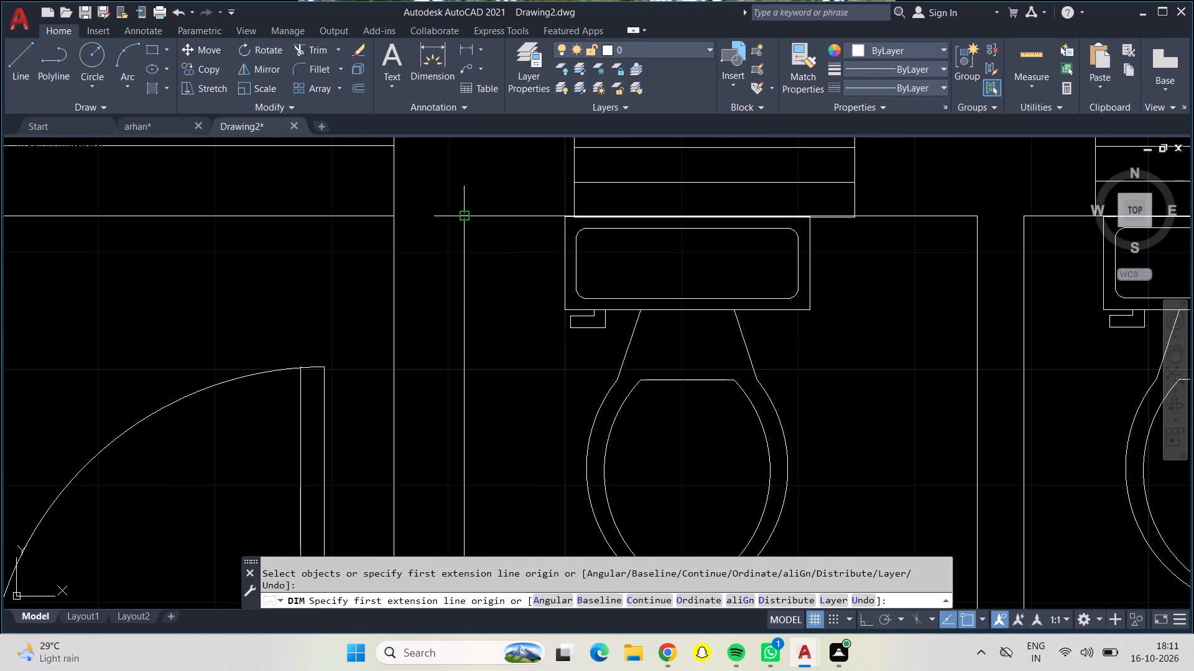
pyautogui.click(465, 218)
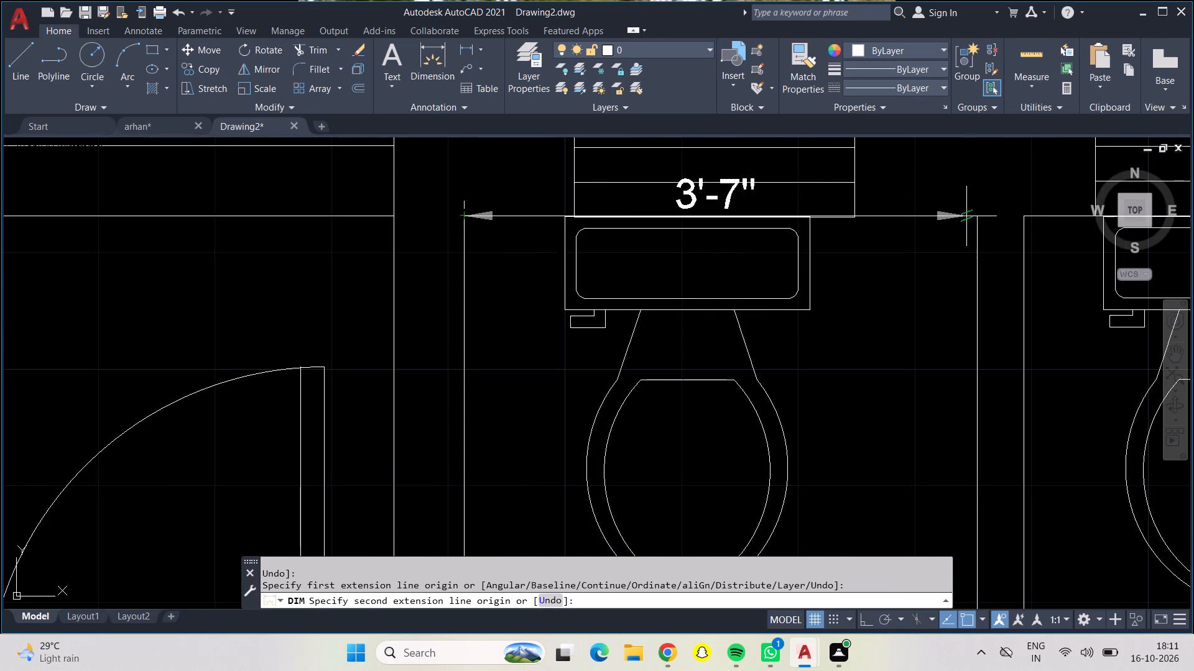
pyautogui.click(976, 217)
pyautogui.click(946, 283)
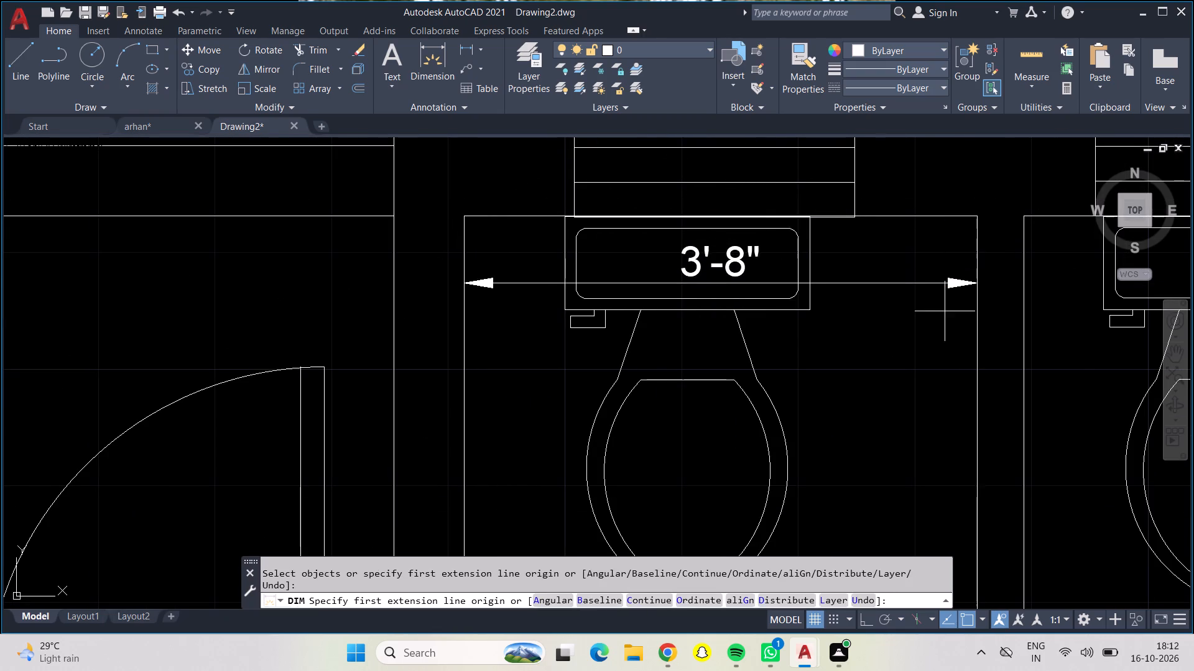
pyautogui.scroll(-2, 938, 334)
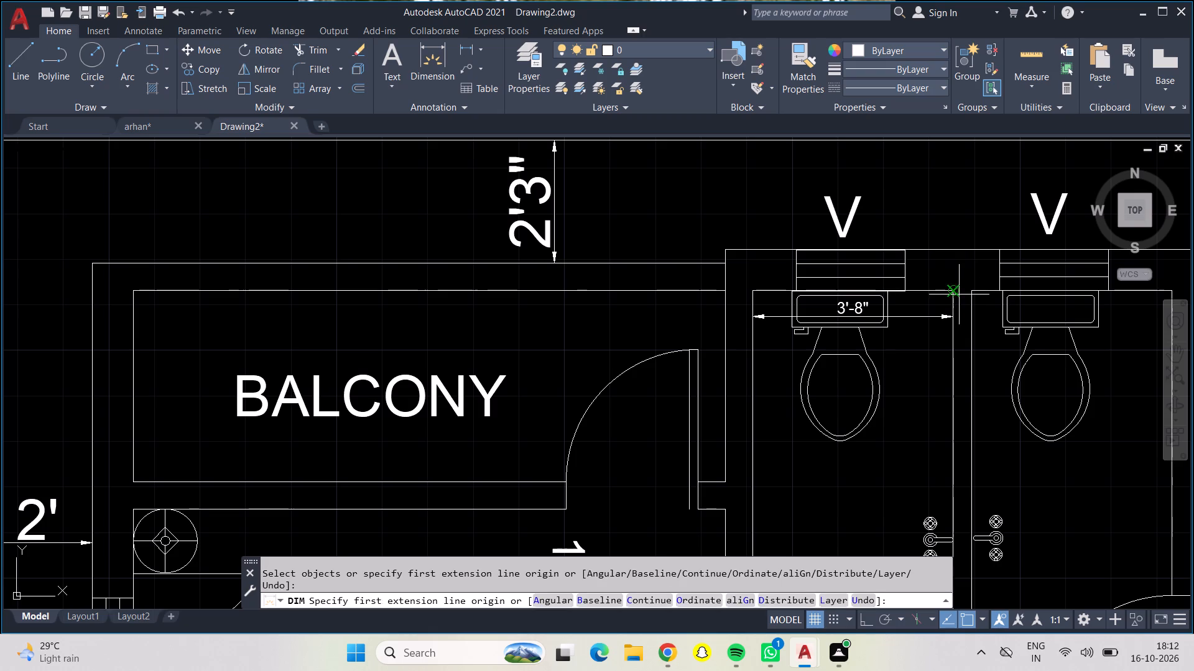
pyautogui.click(957, 293)
pyautogui.scroll(-1, 934, 379)
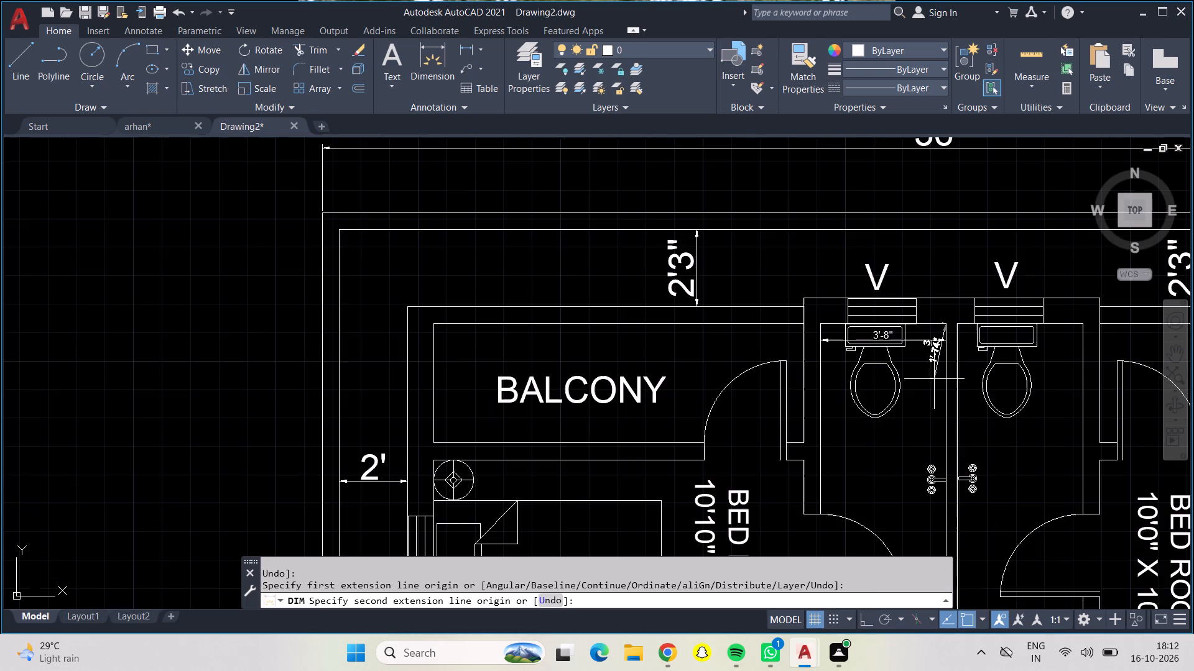
pyautogui.moveTo(934, 379); pyautogui.dragTo(767, 211, button='middle')
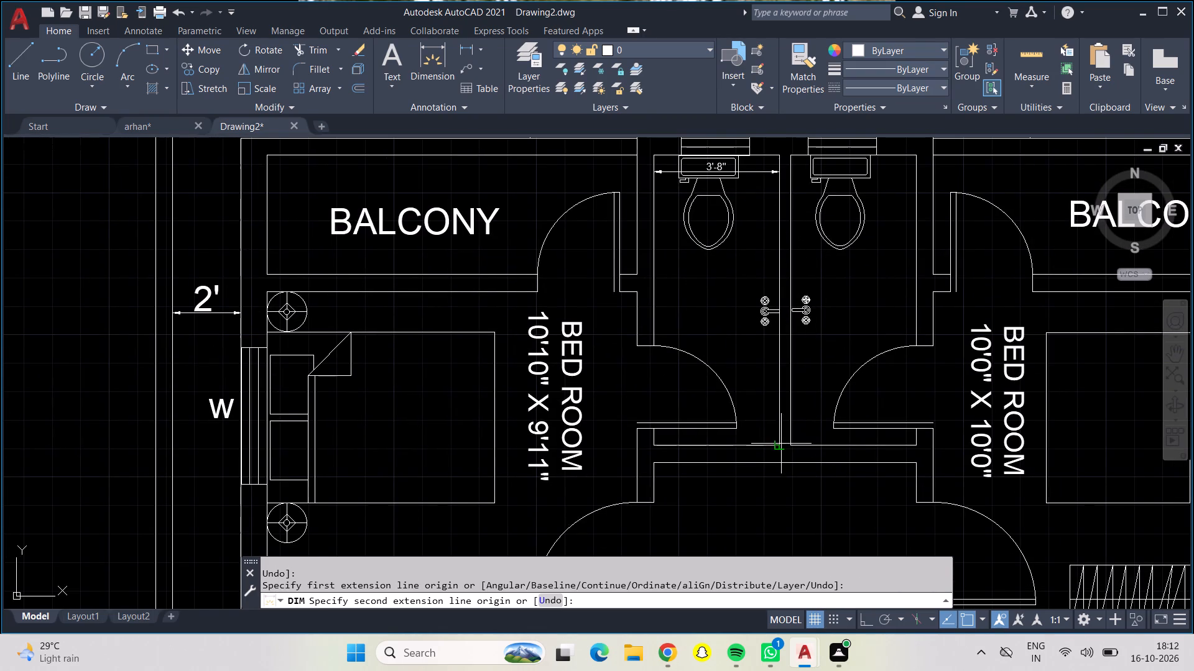
pyautogui.click(781, 443)
pyautogui.click(751, 400)
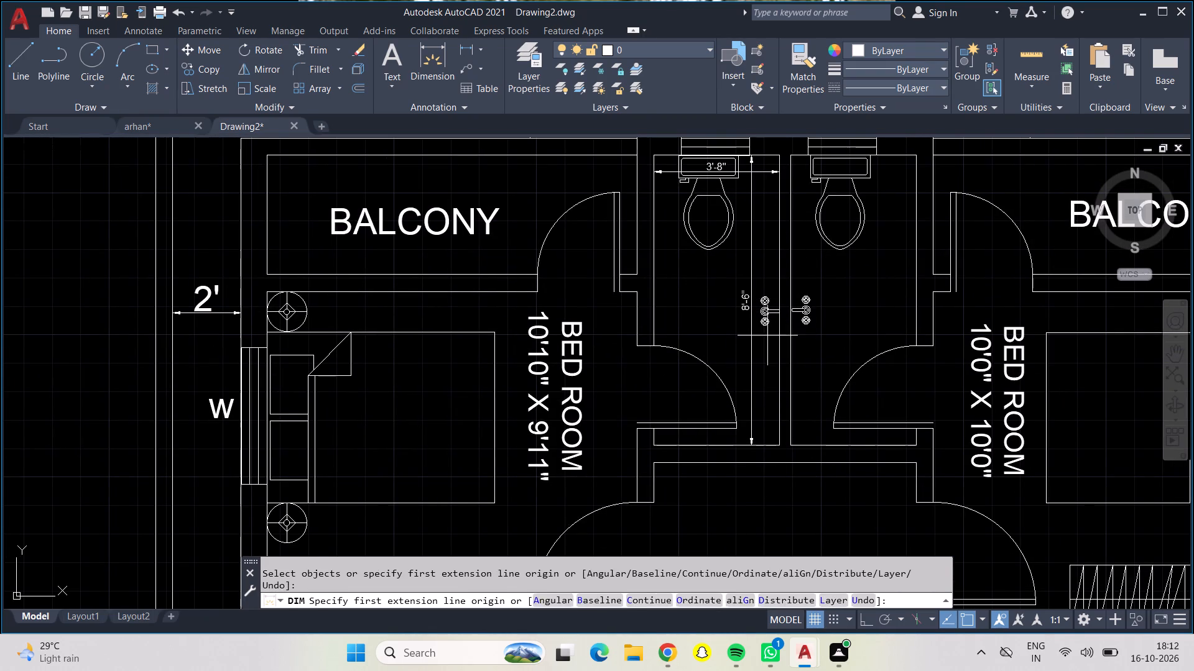
# Dimension the inner length and width of the adjoining toilet attached to the 10'0" X 10'0" bedroom.
pyautogui.click(792, 132)
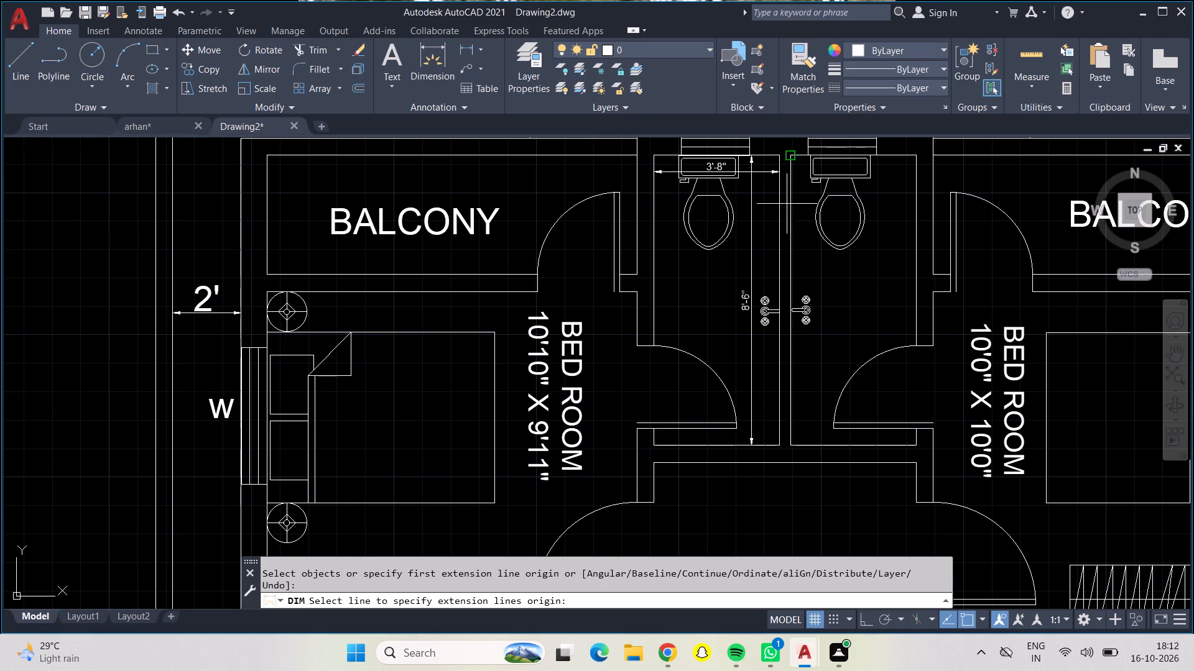
pyautogui.click(790, 441)
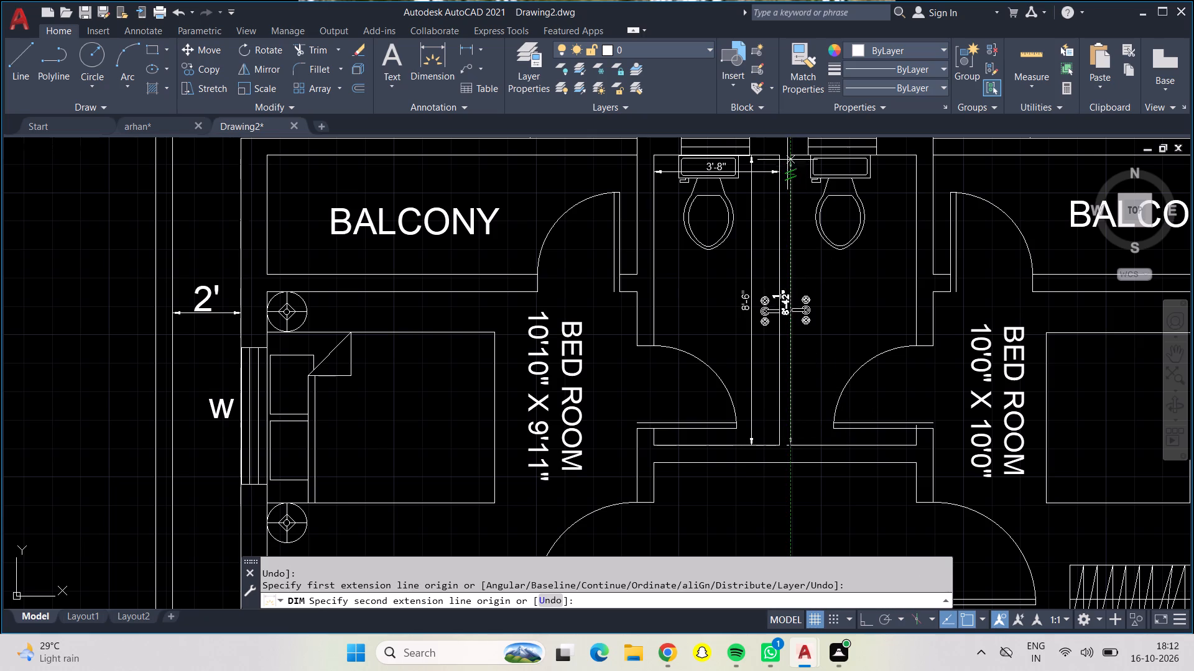
pyautogui.click(787, 158)
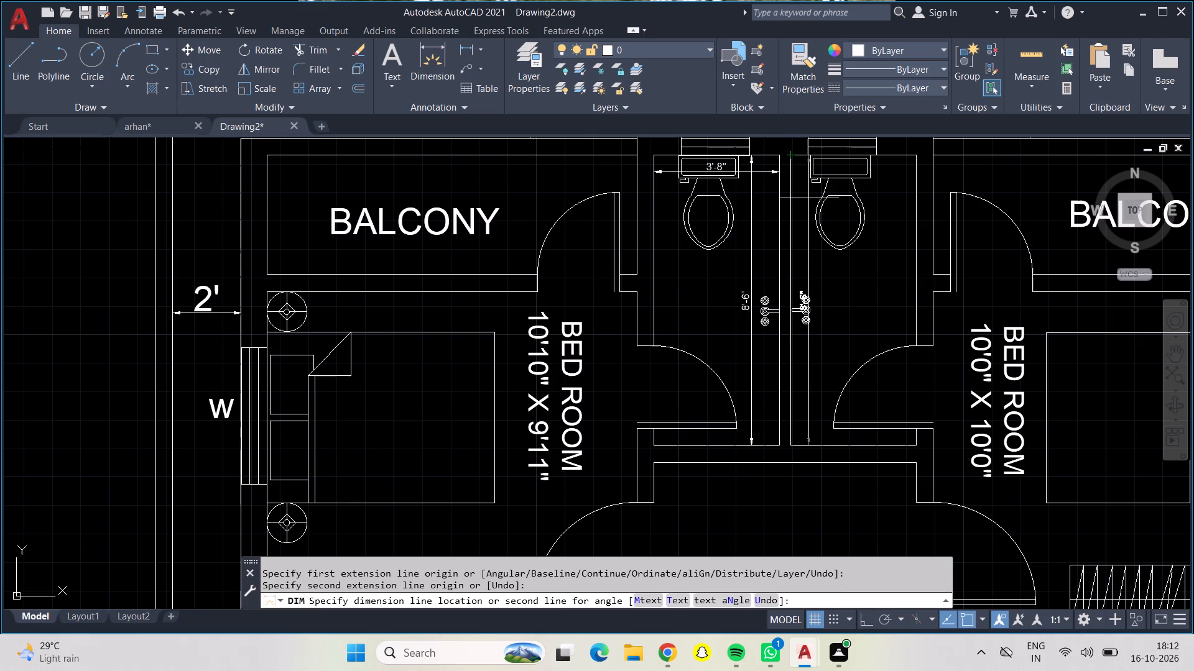
pyautogui.click(861, 237)
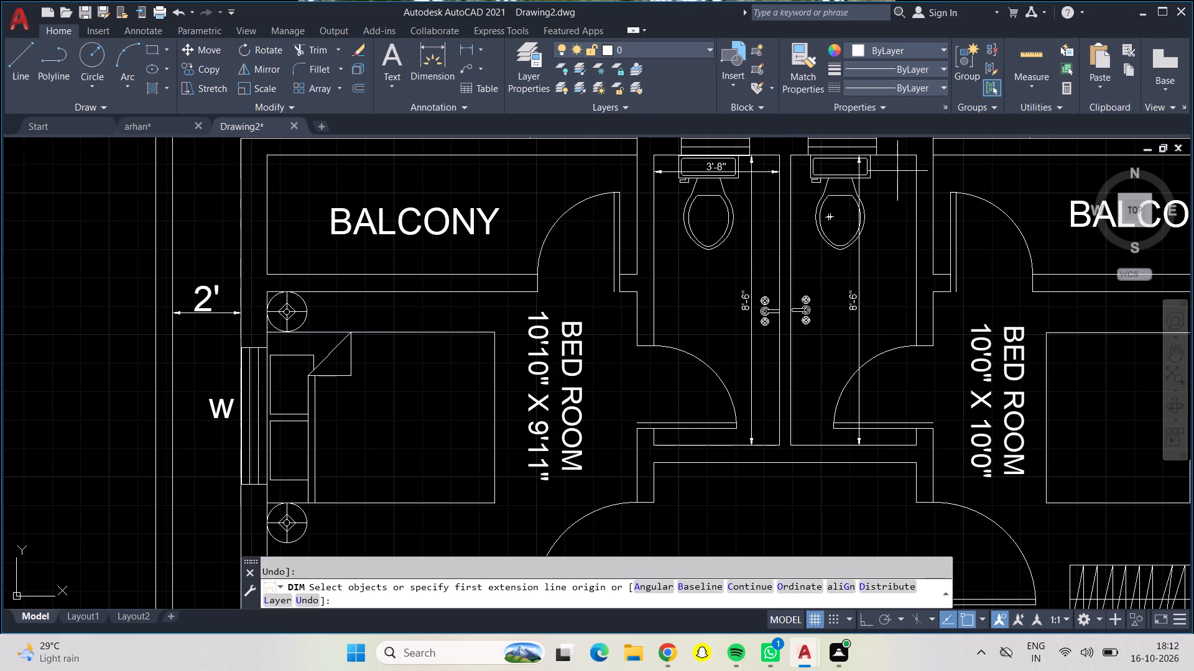
pyautogui.click(914, 159)
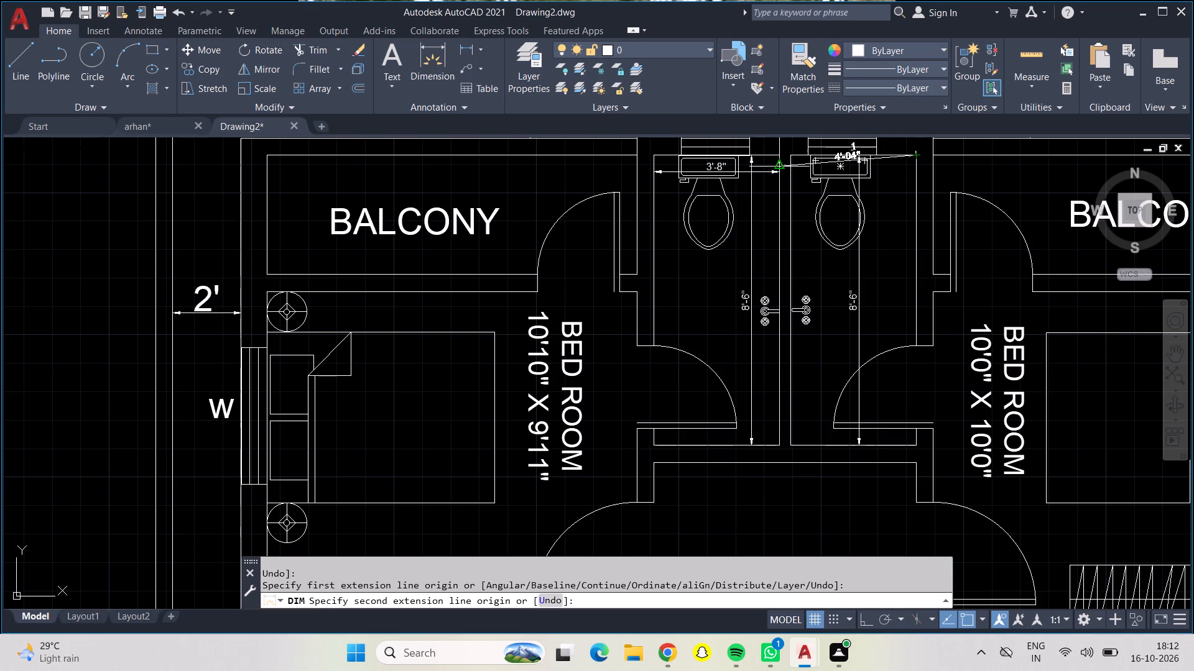
pyautogui.click(792, 155)
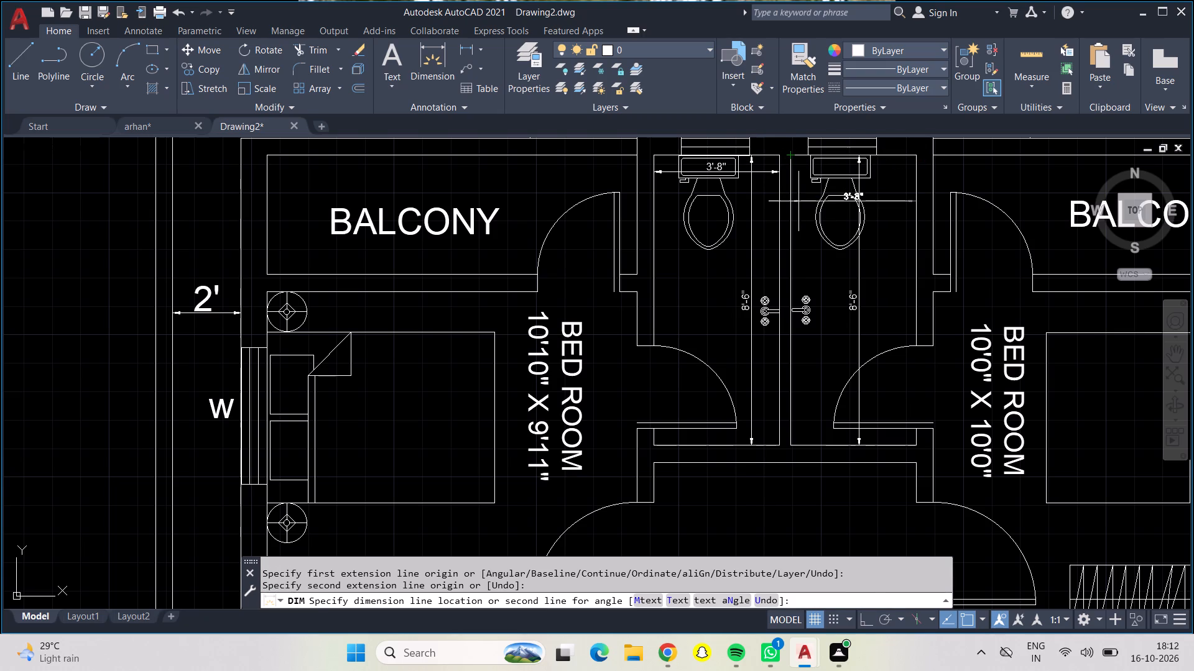
pyautogui.click(798, 203)
pyautogui.press('Escape')
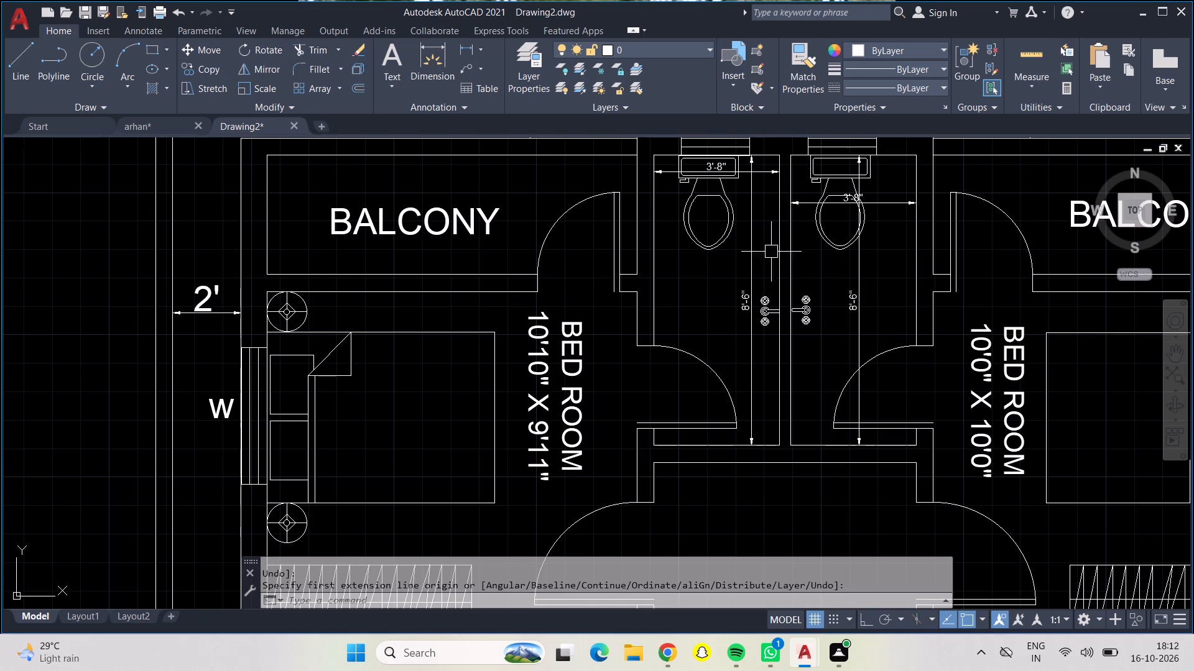
# Create a multiline text box just below the WC in the toilet attached to the 10'10" X 9'11" bedroom.
pyautogui.scroll(2, 745, 279)
pyautogui.scroll(-1, 689, 291)
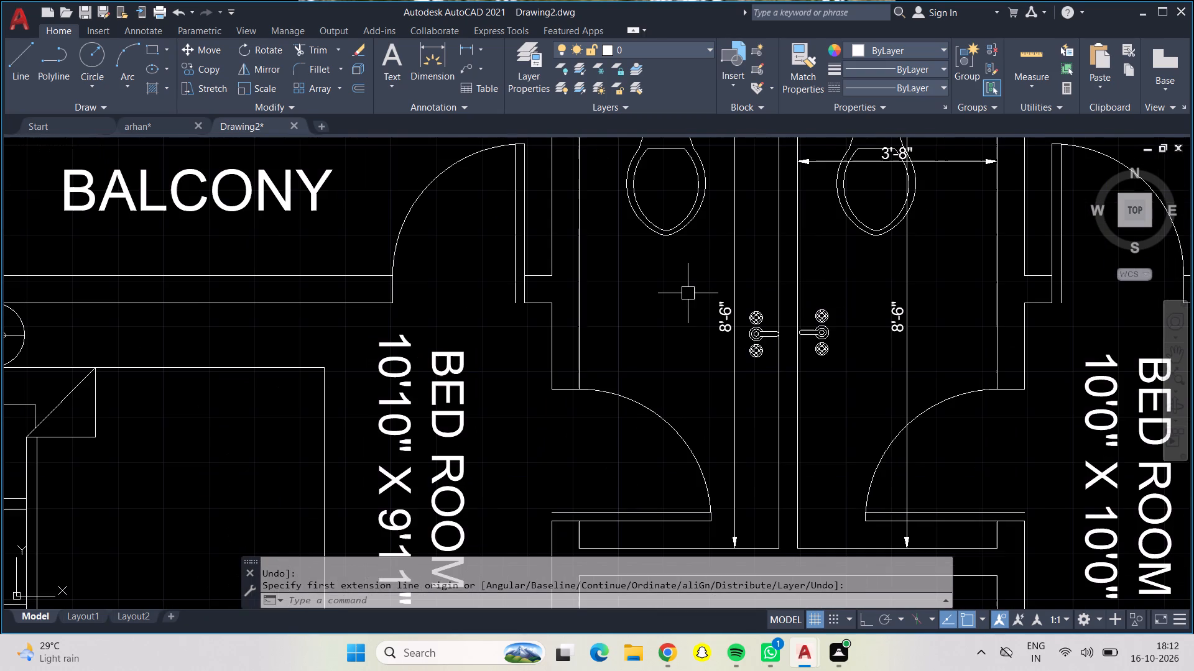
pyautogui.moveTo(688, 293); pyautogui.dragTo(708, 367, button='middle')
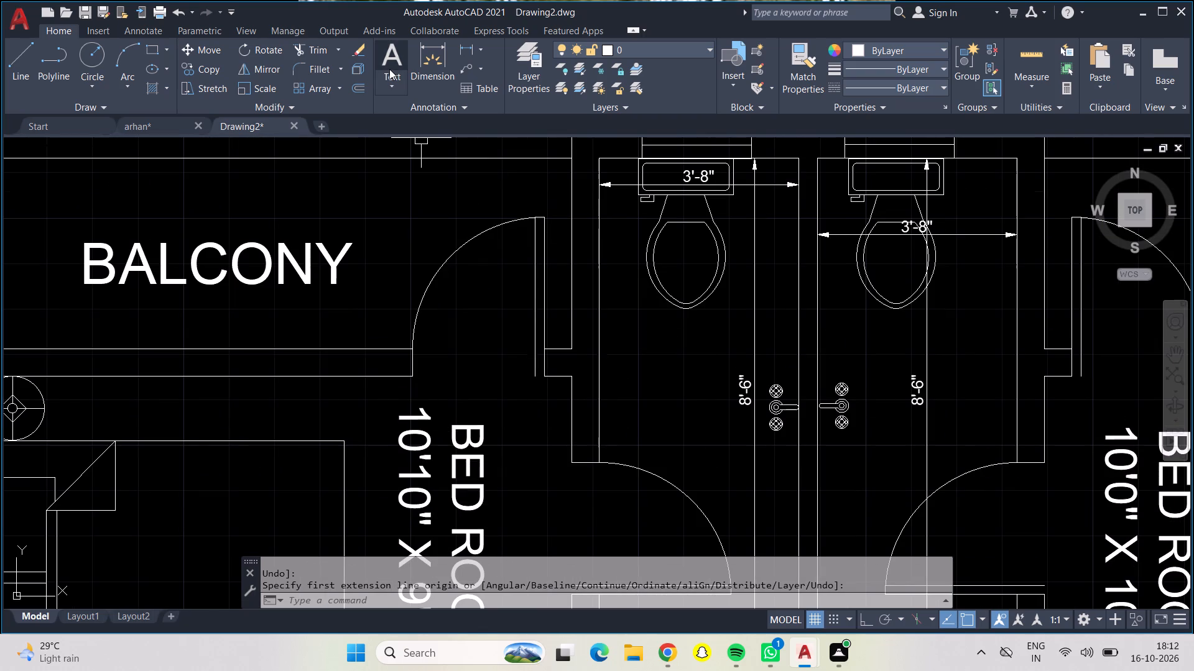
pyautogui.doubleClick(389, 69)
pyautogui.click(391, 48)
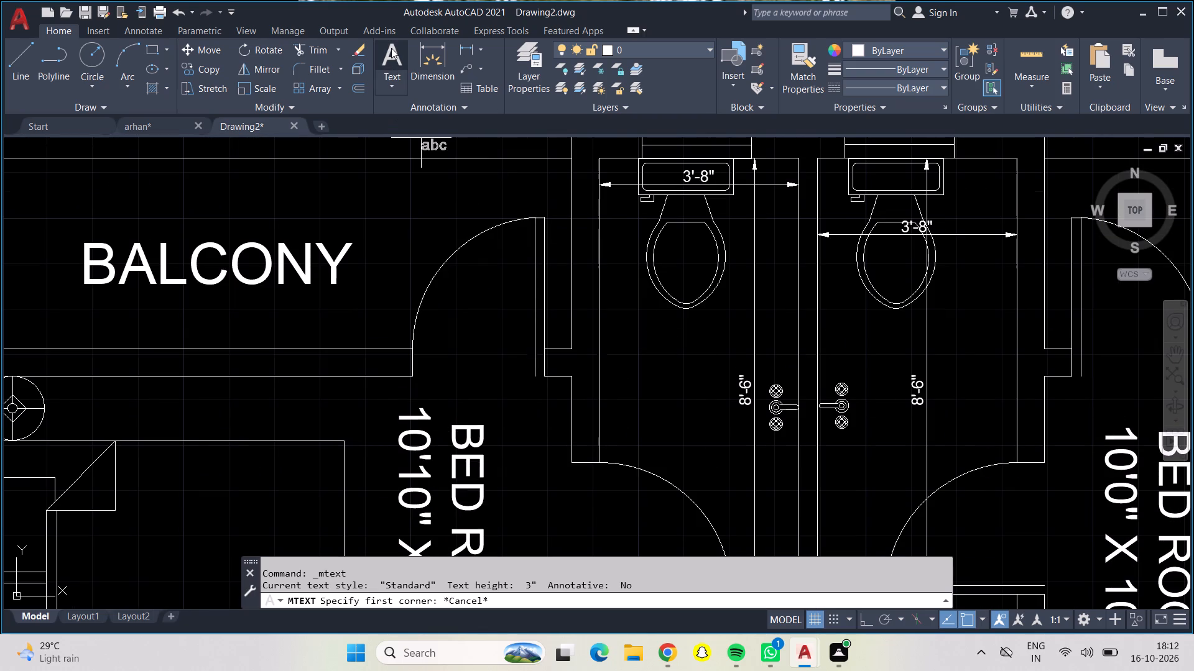
pyautogui.doubleClick(391, 48)
pyautogui.click(626, 332)
pyautogui.moveTo(744, 358); pyautogui.dragTo(737, 354)
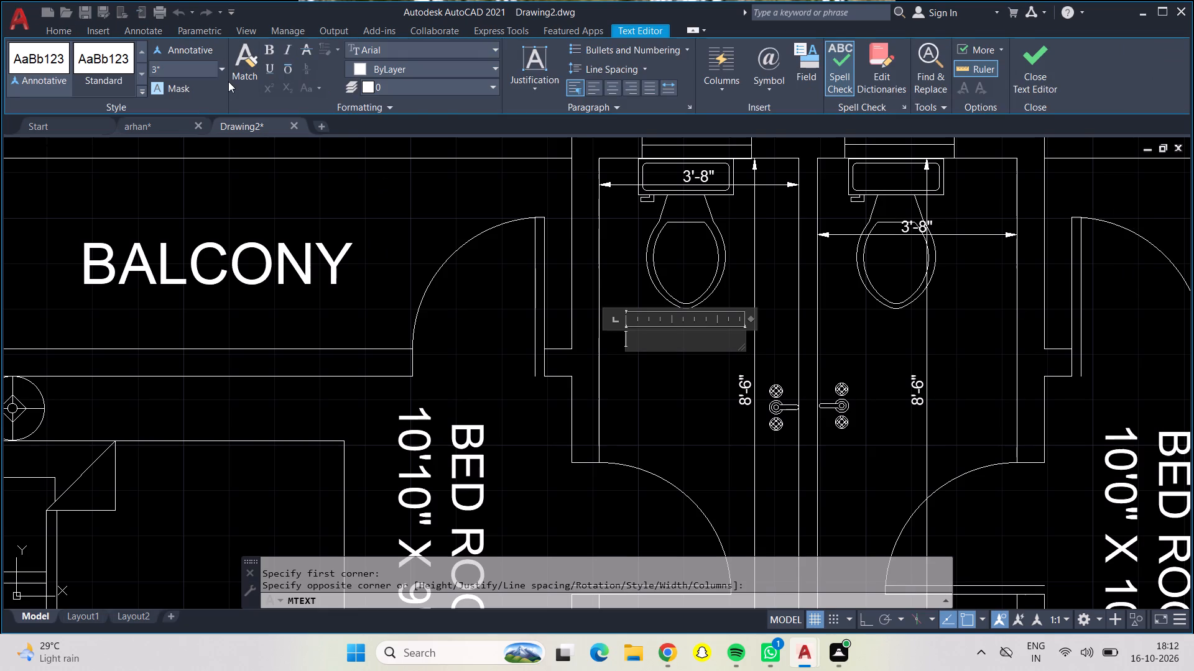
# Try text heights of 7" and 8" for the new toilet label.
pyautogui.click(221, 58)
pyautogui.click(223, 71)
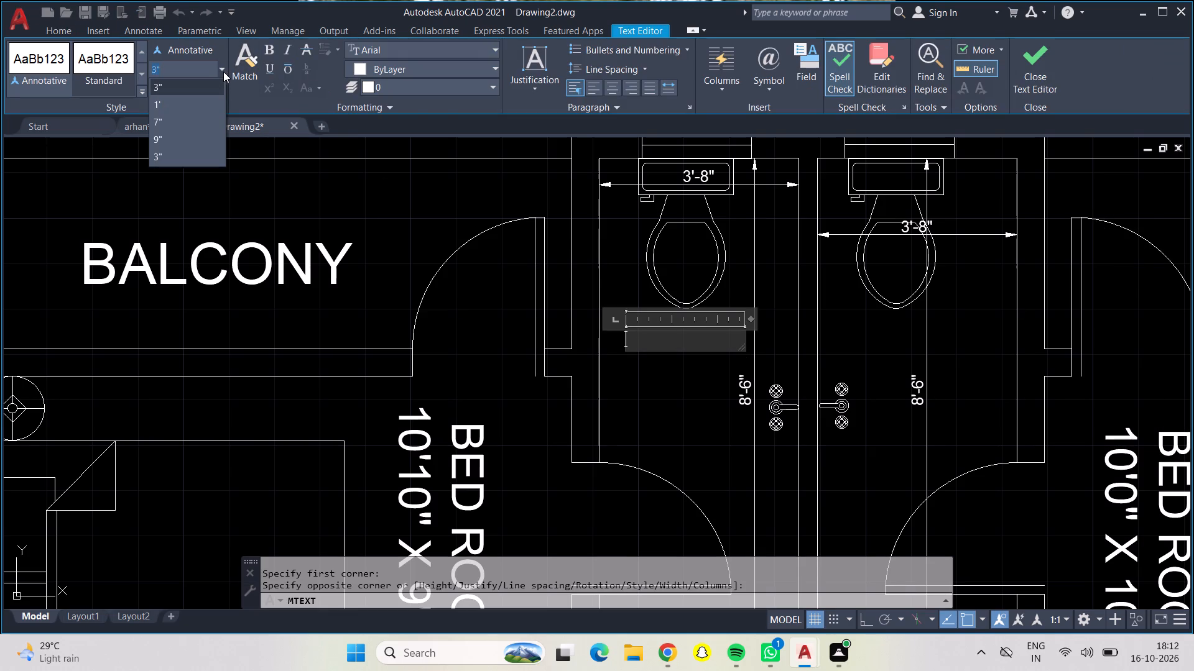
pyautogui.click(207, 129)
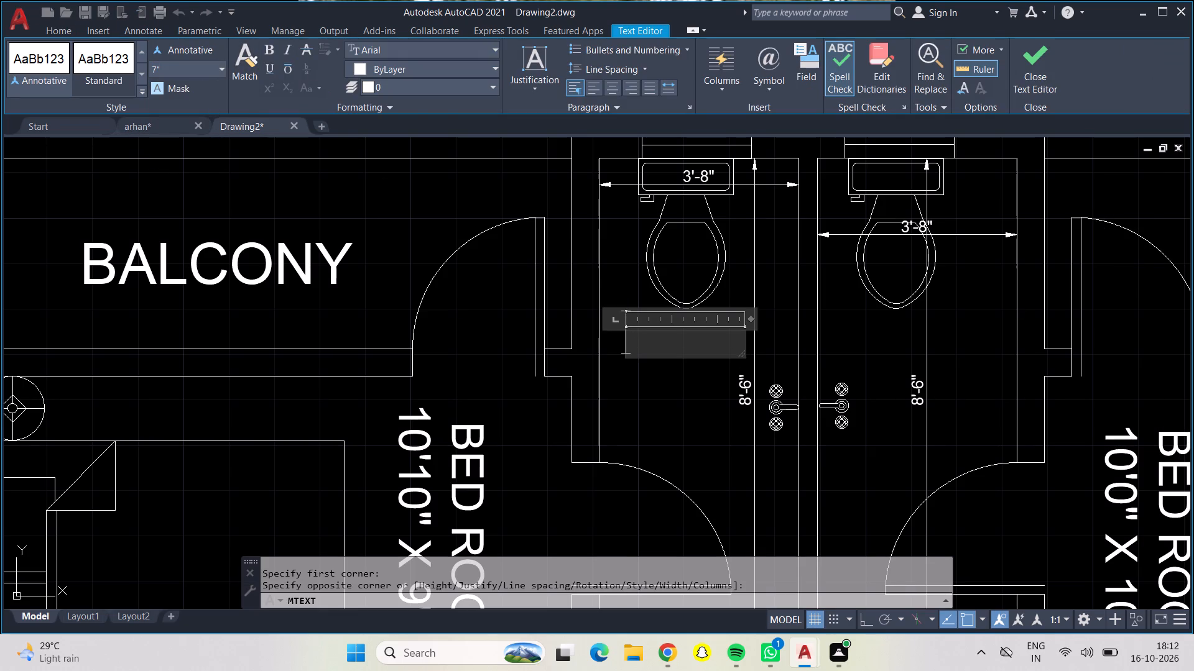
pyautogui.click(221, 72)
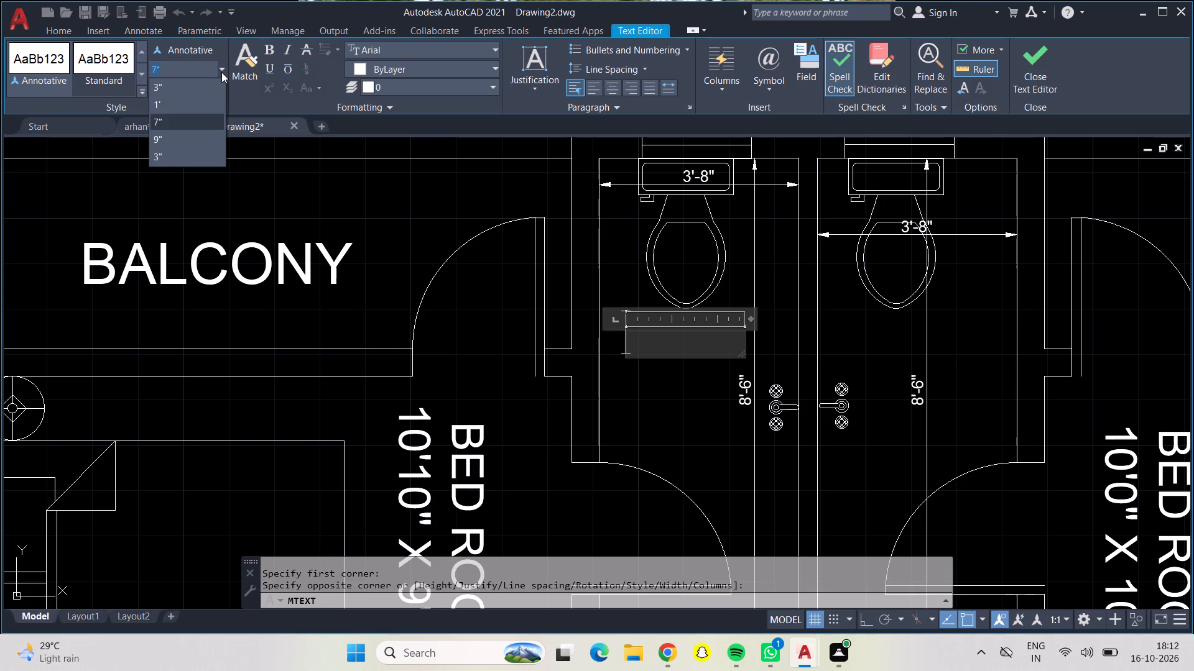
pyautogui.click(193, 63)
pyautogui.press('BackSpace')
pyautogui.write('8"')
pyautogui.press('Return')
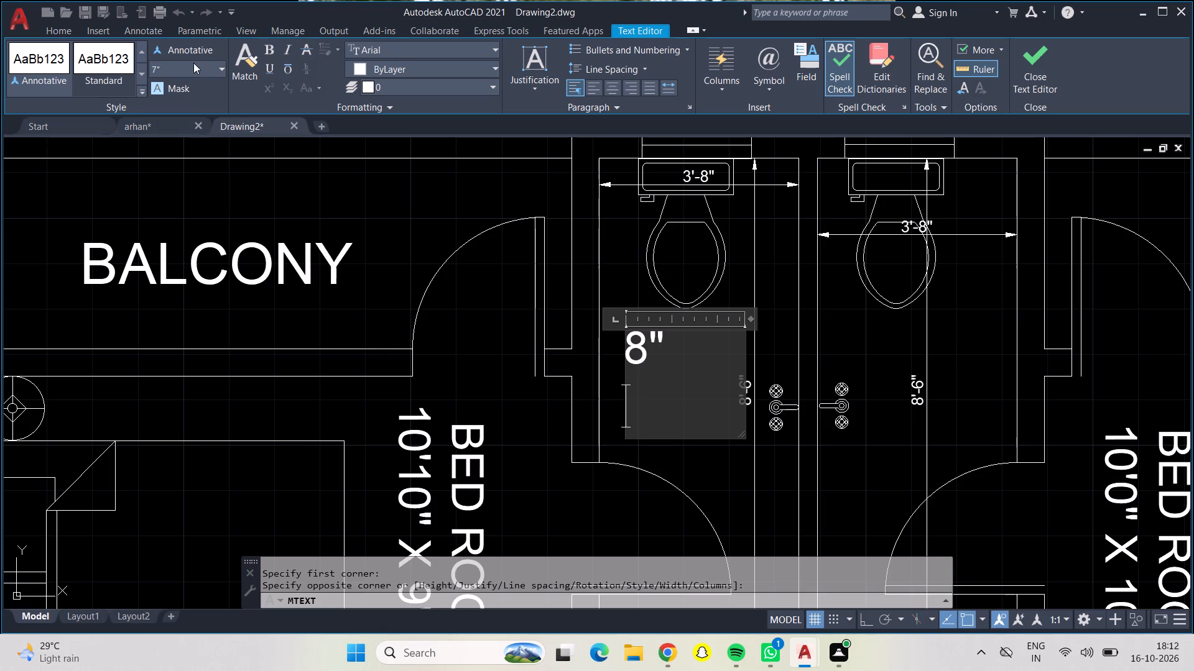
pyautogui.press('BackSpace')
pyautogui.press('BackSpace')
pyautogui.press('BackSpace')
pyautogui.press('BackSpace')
# Set the new toilet label's text height to 8" and centre its text.
pyautogui.click(193, 63)
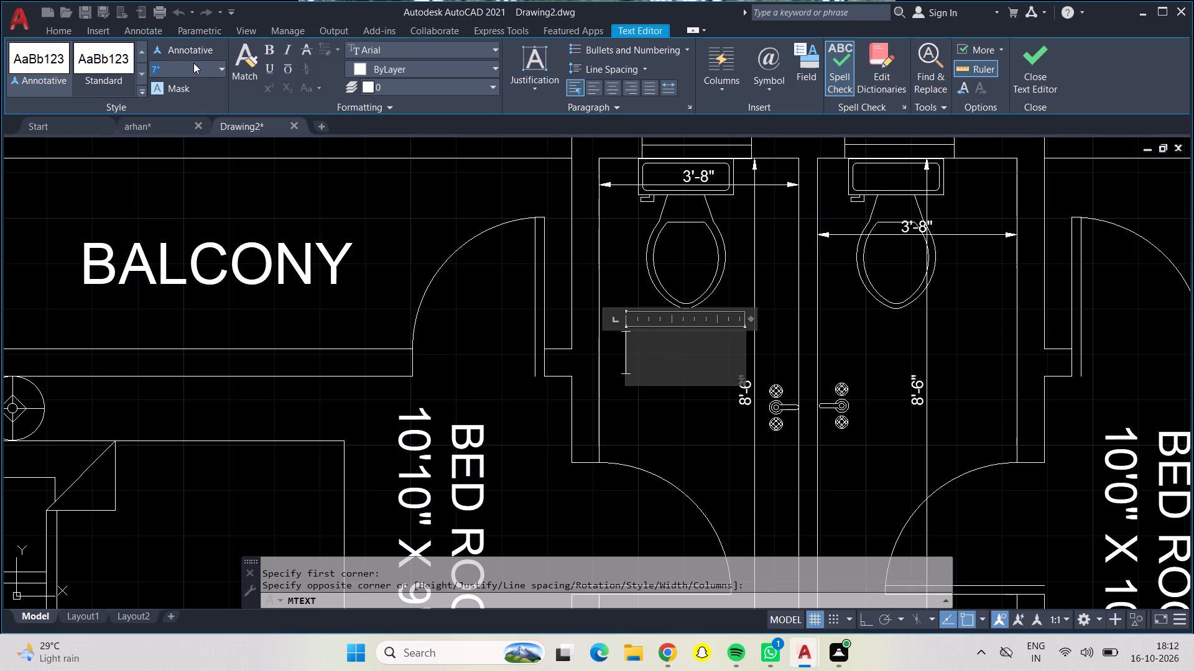
pyautogui.press('BackSpace')
pyautogui.write('8"')
pyautogui.press('Return')
pyautogui.click(619, 82)
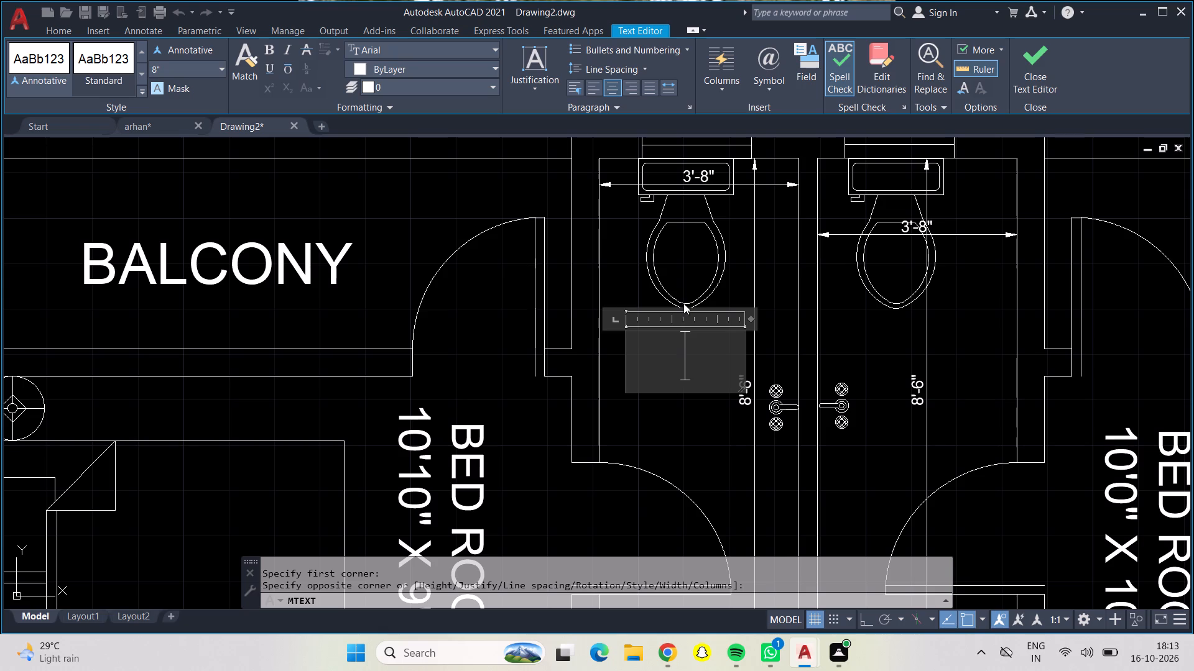
# Enter TOILET as the label's first line and the room size 3'10" X 8'0" below it.
pyautogui.write('TOI')
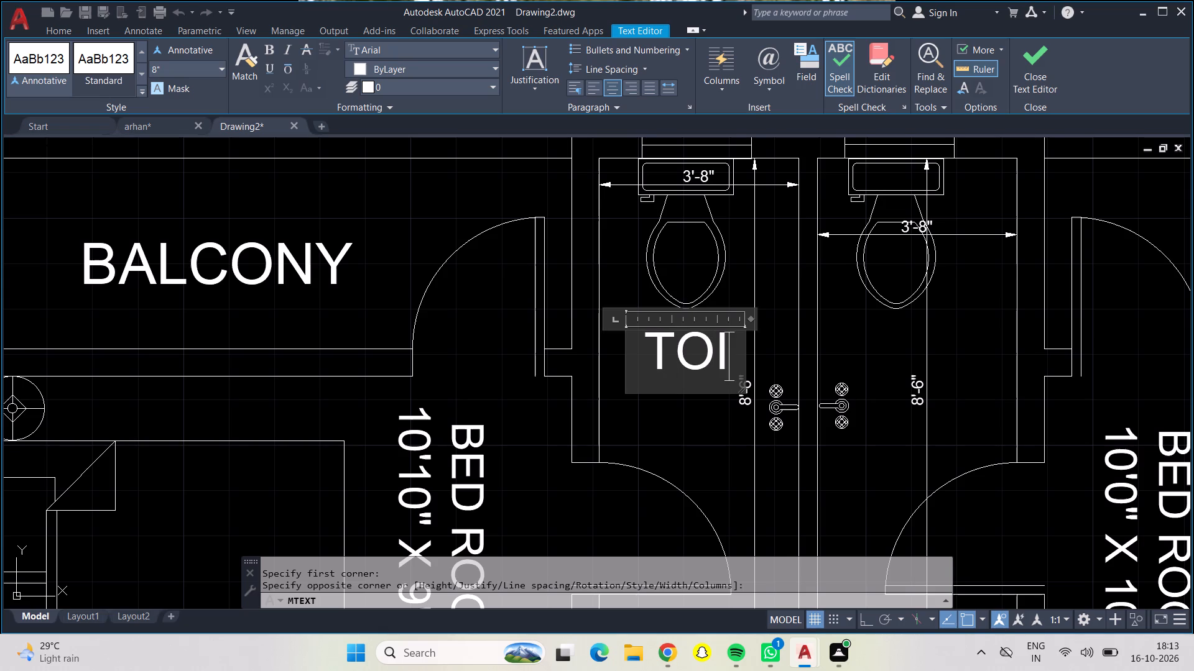
pyautogui.write('LET')
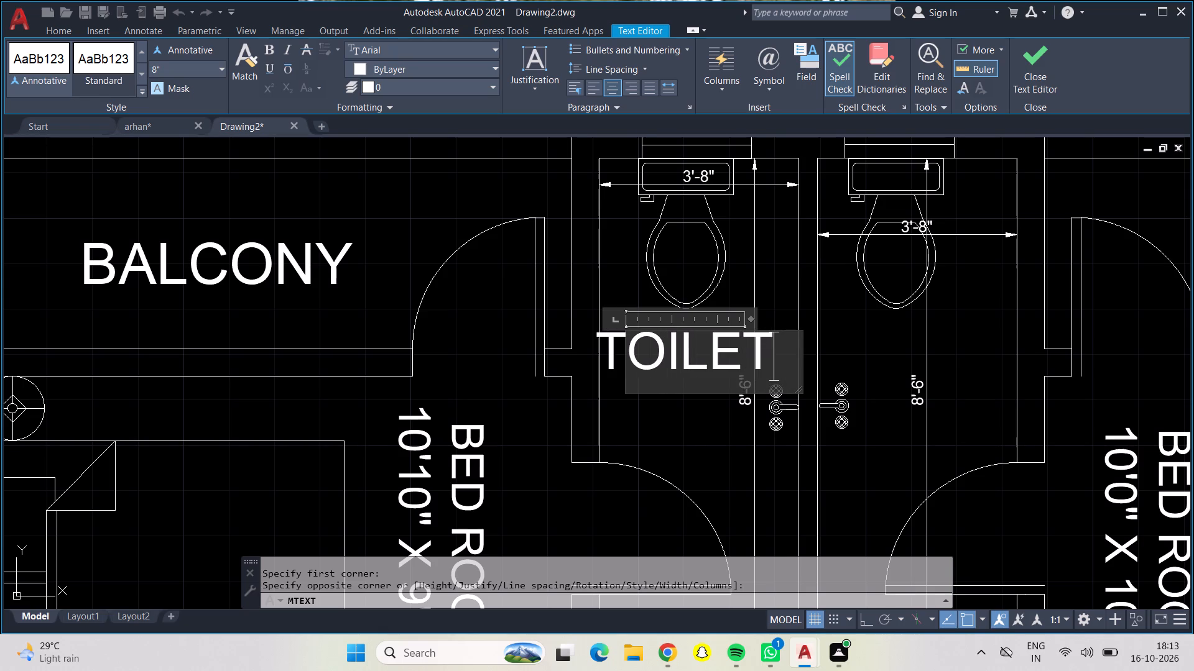
pyautogui.hotkey('shift', 'Return')
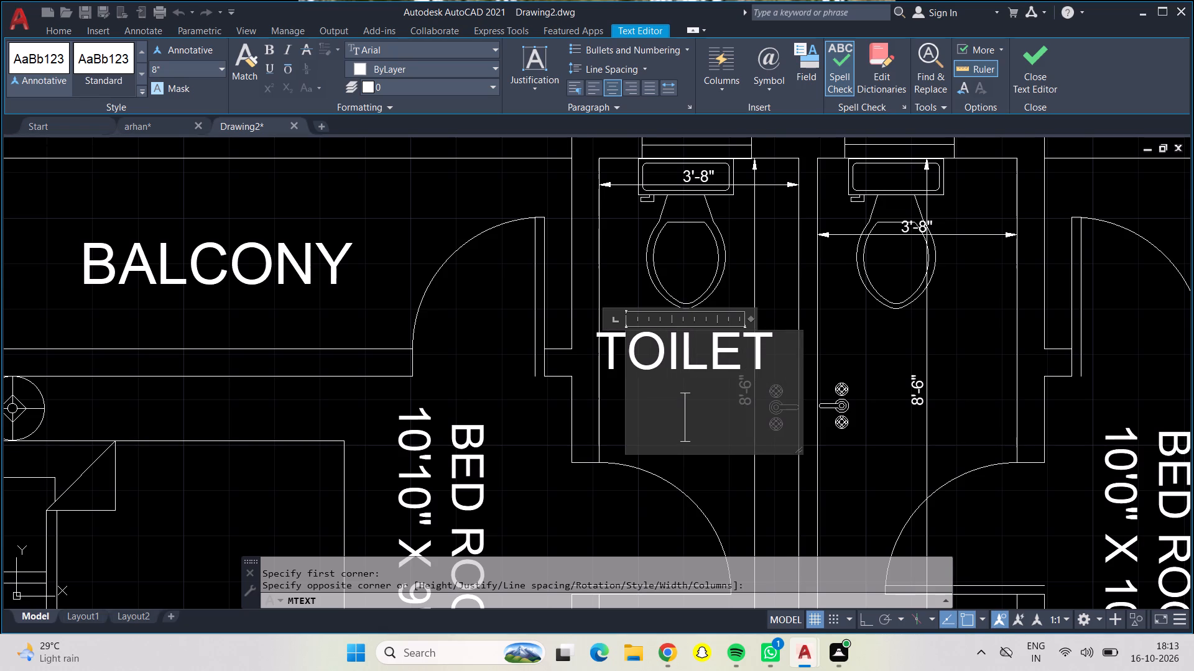
pyautogui.write("3'")
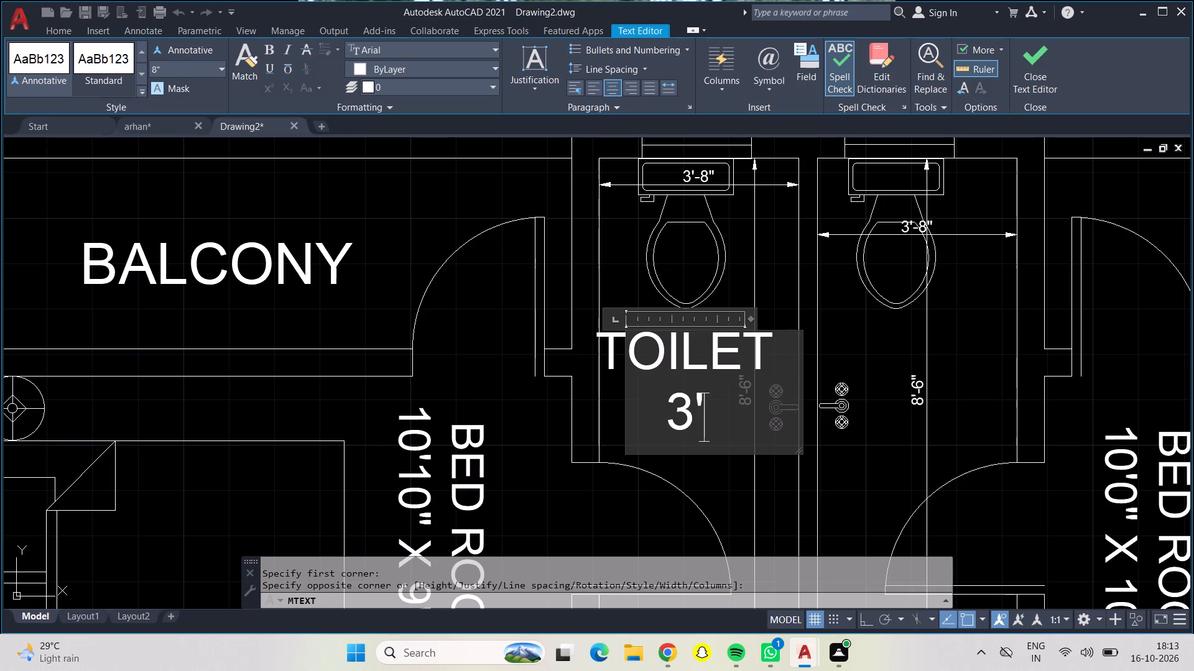
pyautogui.write('10"')
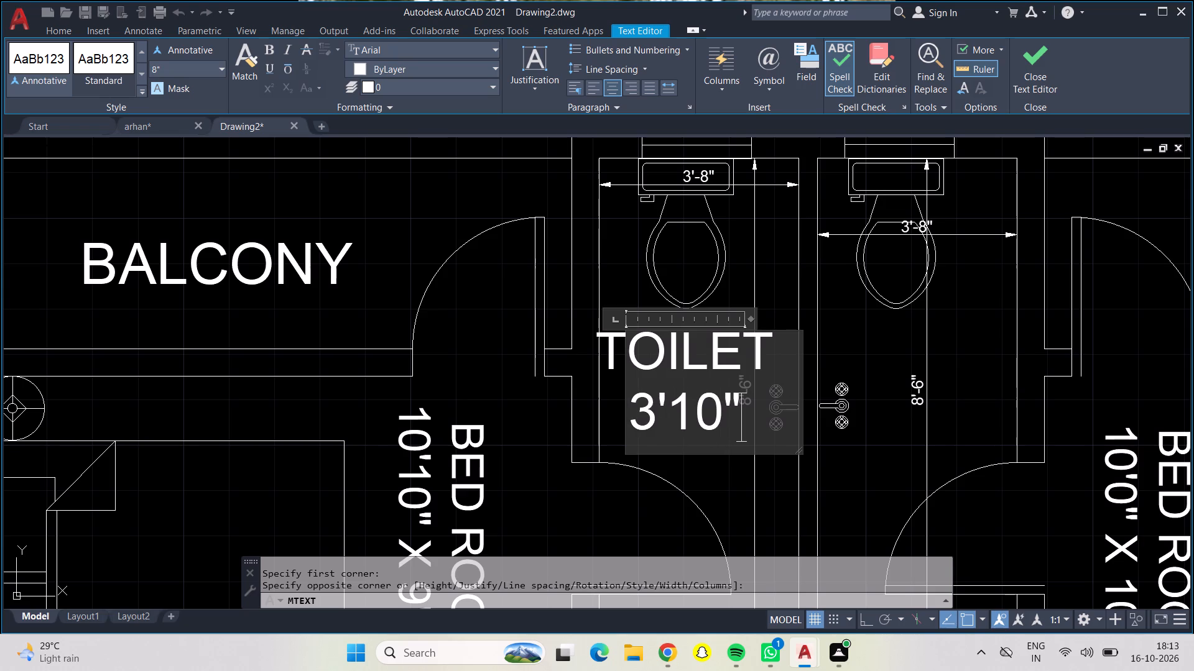
pyautogui.press('space')
pyautogui.write('X')
pyautogui.press('space')
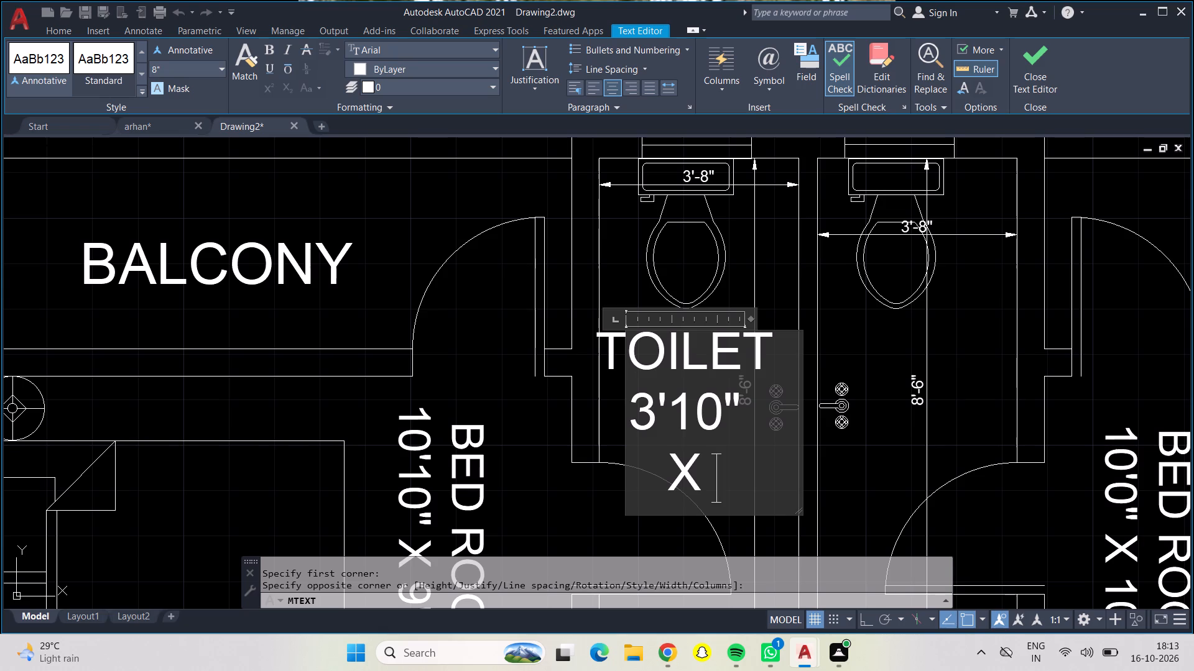
pyautogui.press('8')
pyautogui.press("'")
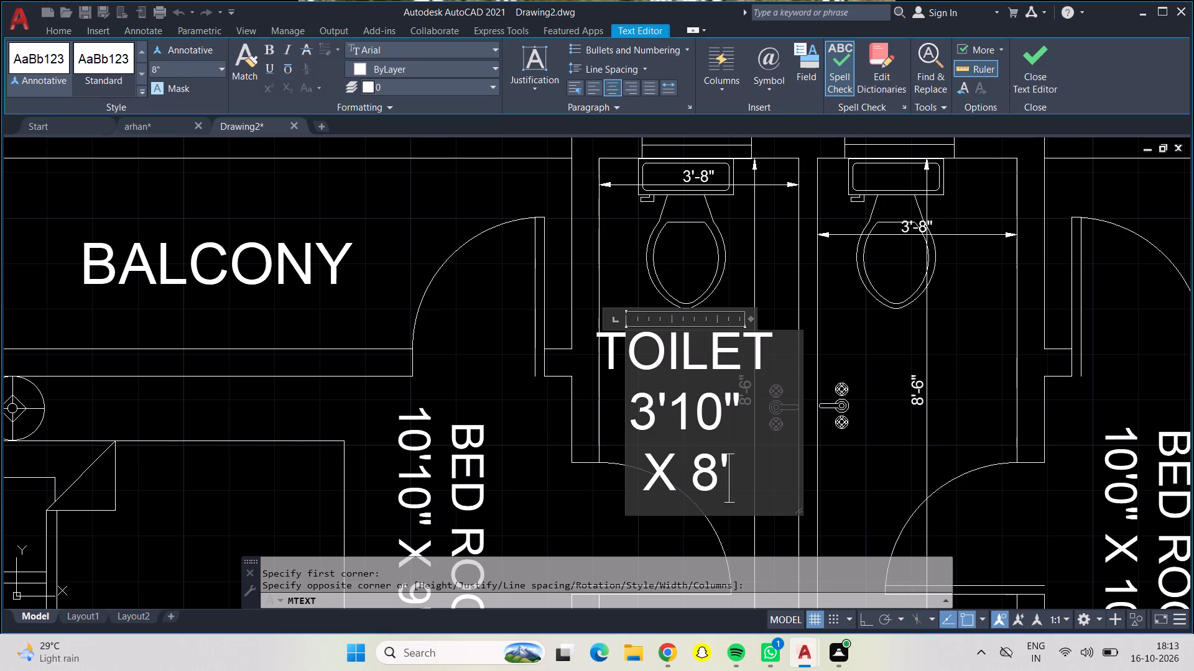
pyautogui.write('0"')
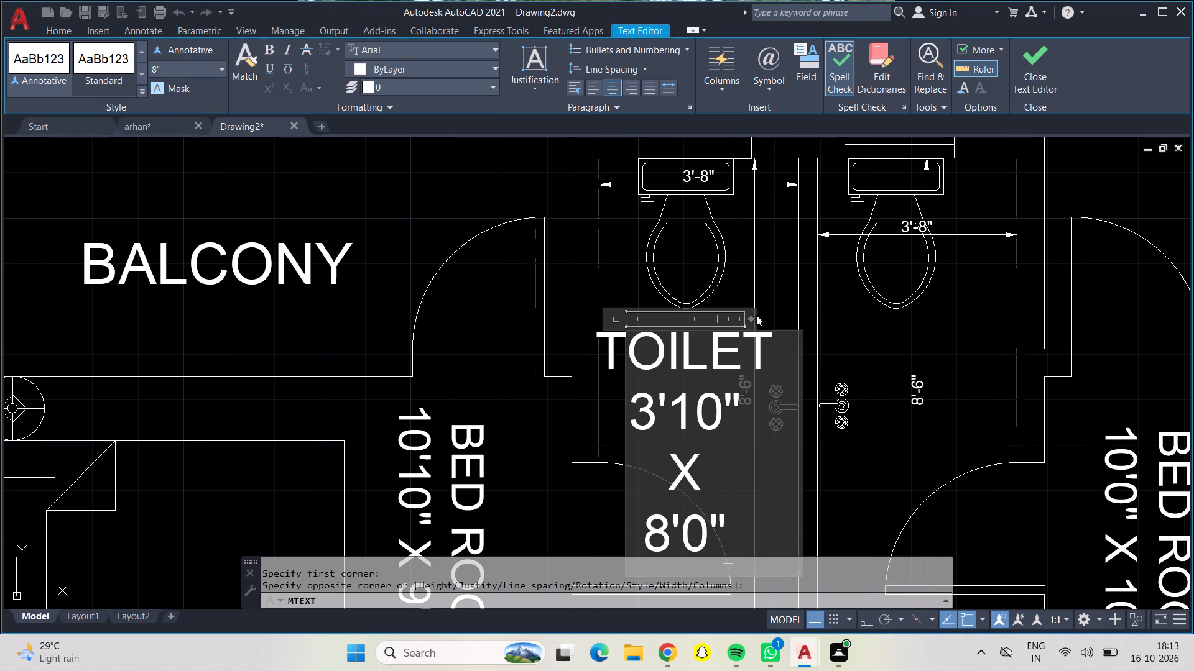
# Widen the text box until 3'10" X 8'0" fits on one line, and finish the label.
pyautogui.moveTo(756, 315); pyautogui.dragTo(762, 317)
pyautogui.scroll(2, 746, 326)
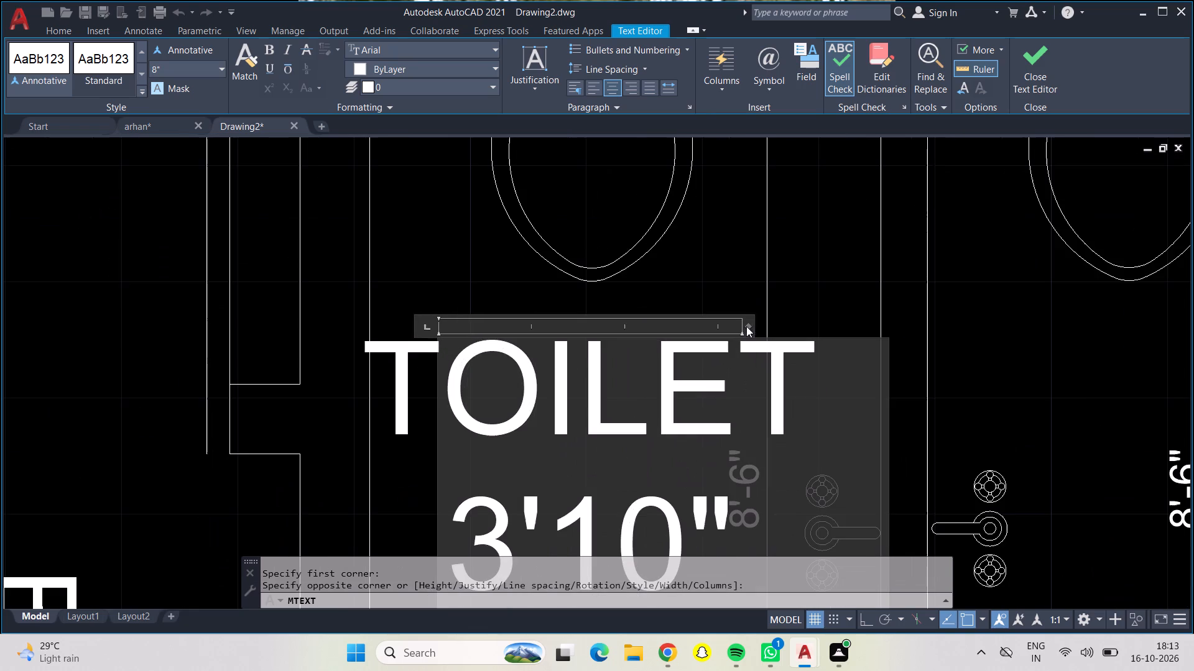
pyautogui.moveTo(749, 327); pyautogui.dragTo(1044, 322)
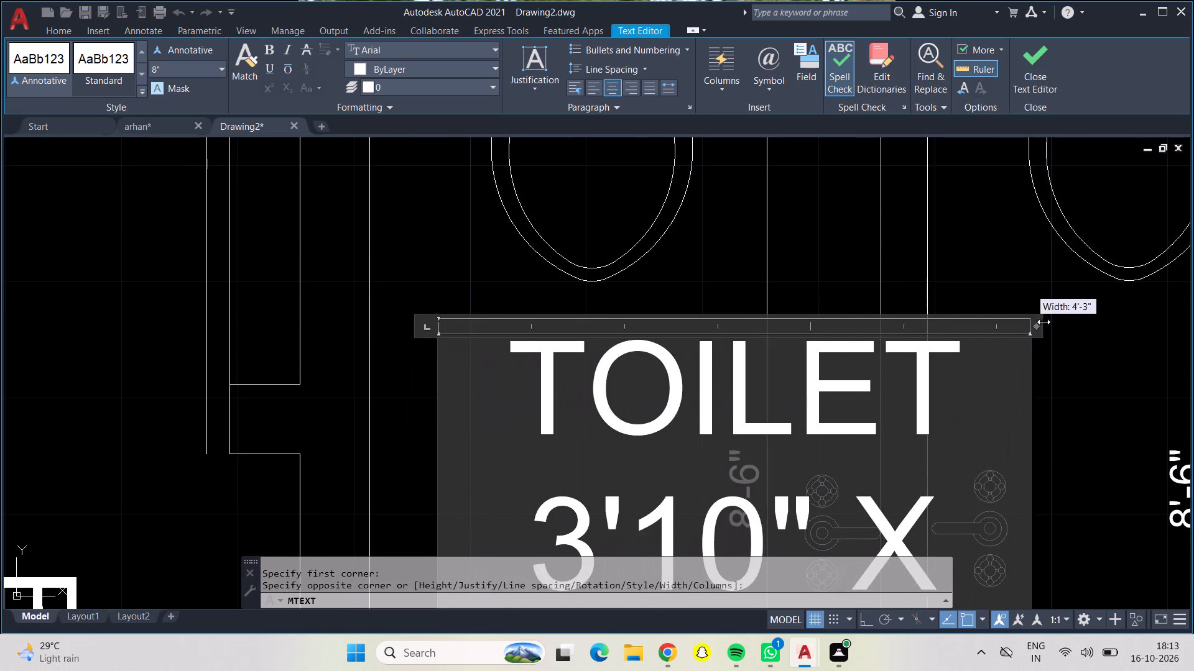
pyautogui.moveTo(1044, 322); pyautogui.dragTo(1163, 356)
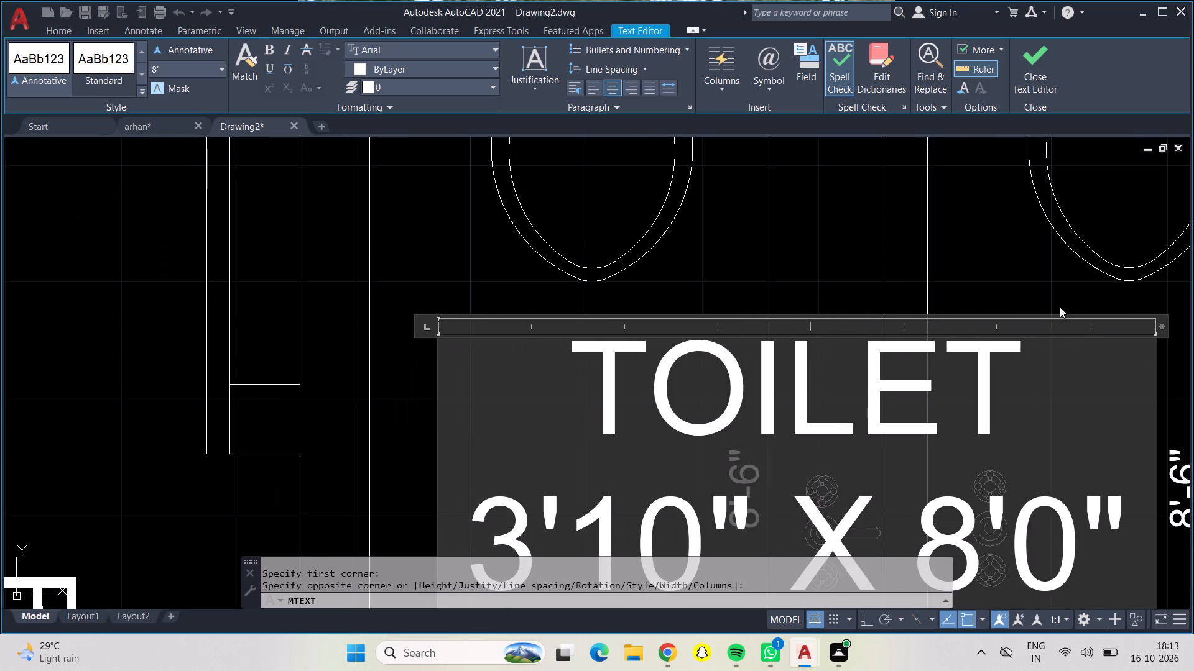
pyautogui.click(1038, 286)
pyautogui.scroll(-2, 1035, 286)
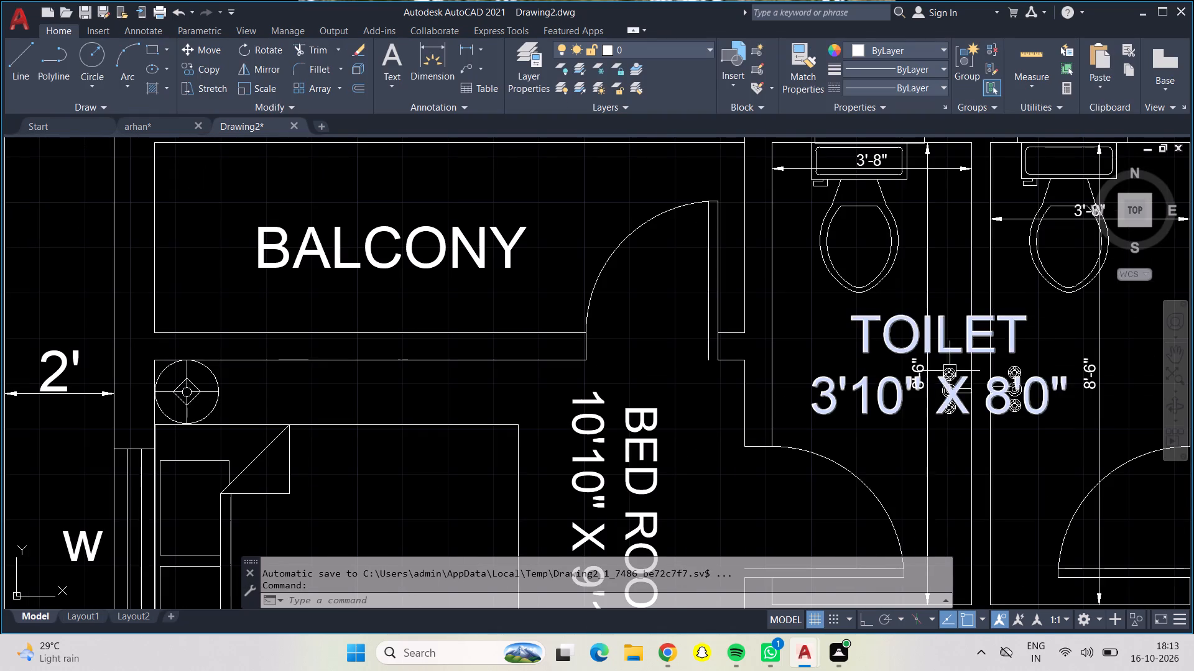
# Rotate the toilet label 90 degrees clockwise with Ortho on, so it reads downward like the bedroom labels.
pyautogui.click(950, 348)
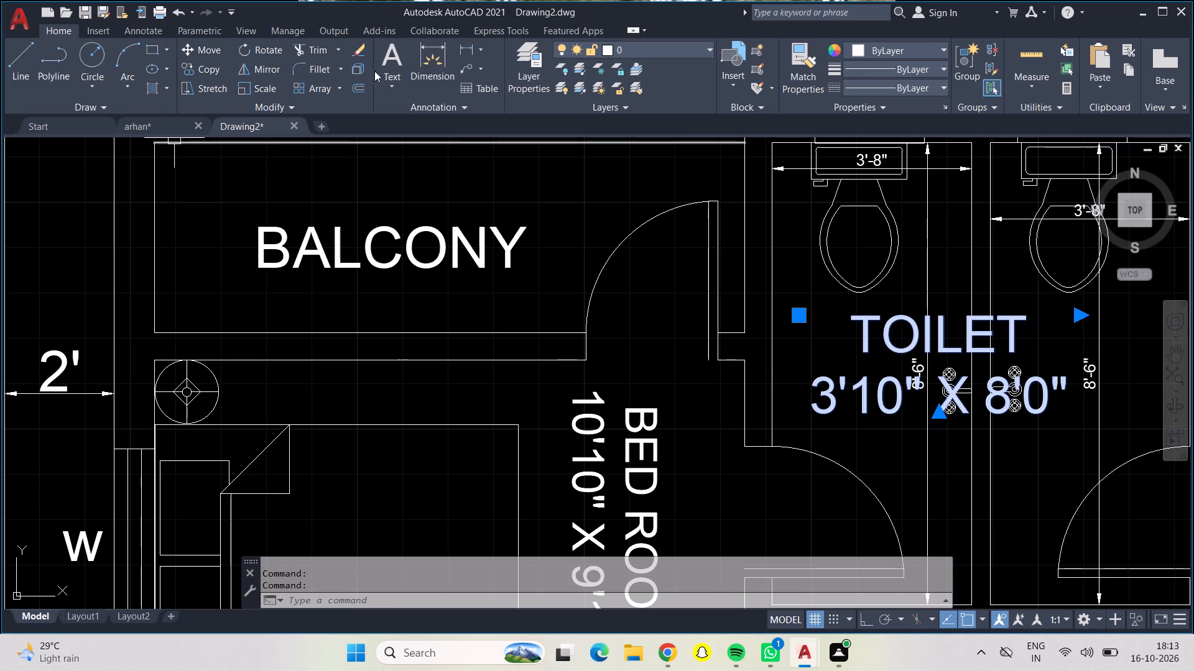
pyautogui.click(239, 55)
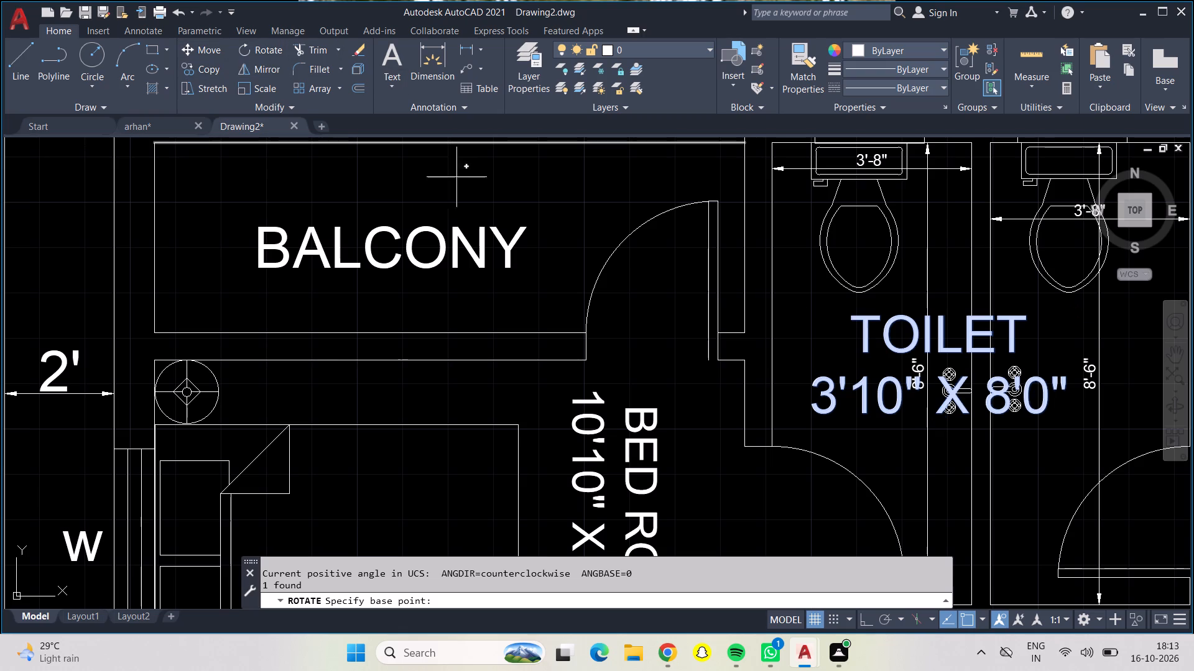
pyautogui.click(972, 352)
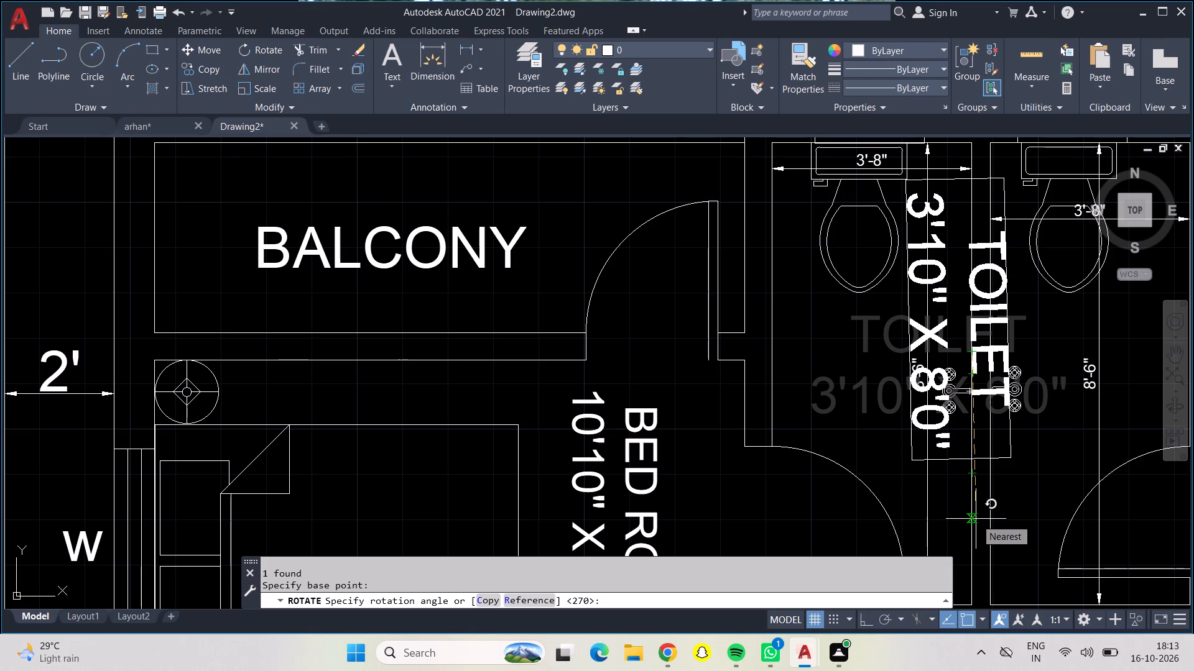
pyautogui.press('F8')
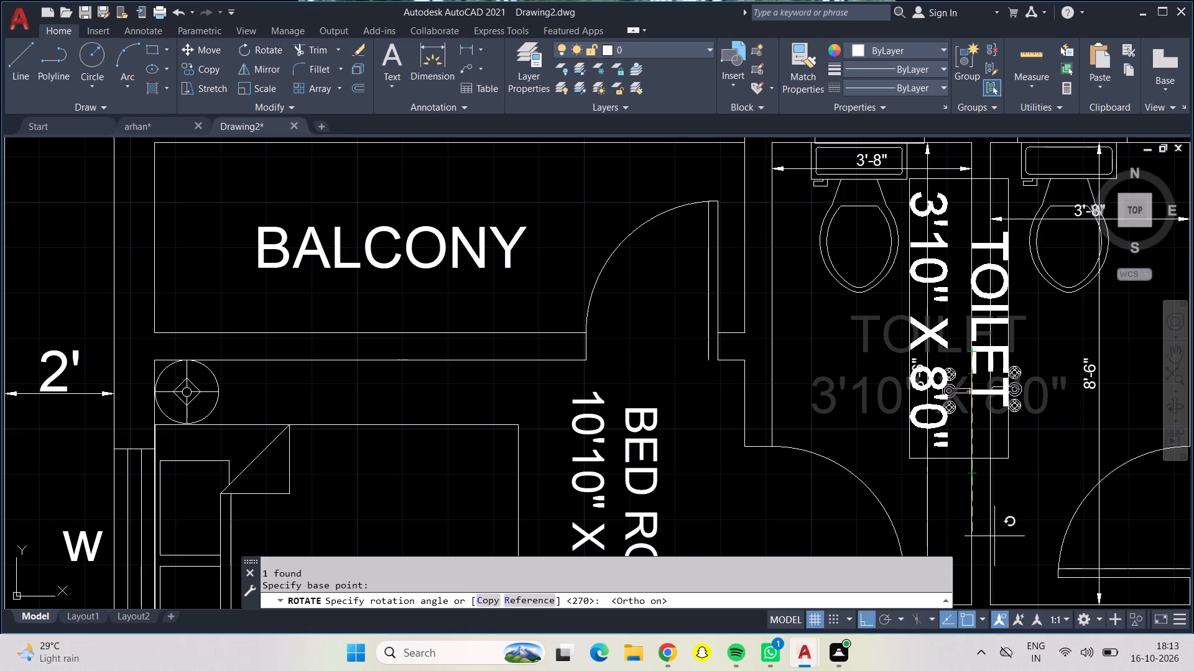
pyautogui.click(1007, 544)
# Copy the rotated toilet label about 2'-3" straight across into the toilet attached to the 10'10" X 9'11" bedroom.
pyautogui.click(944, 340)
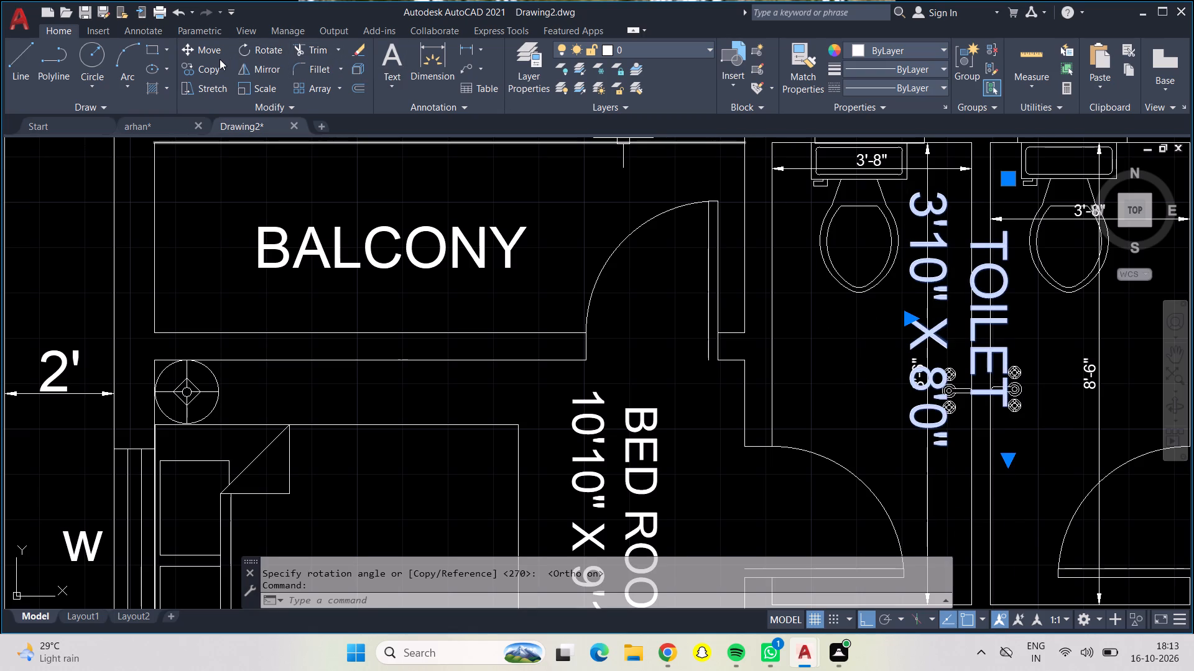
pyautogui.click(216, 77)
pyautogui.click(947, 317)
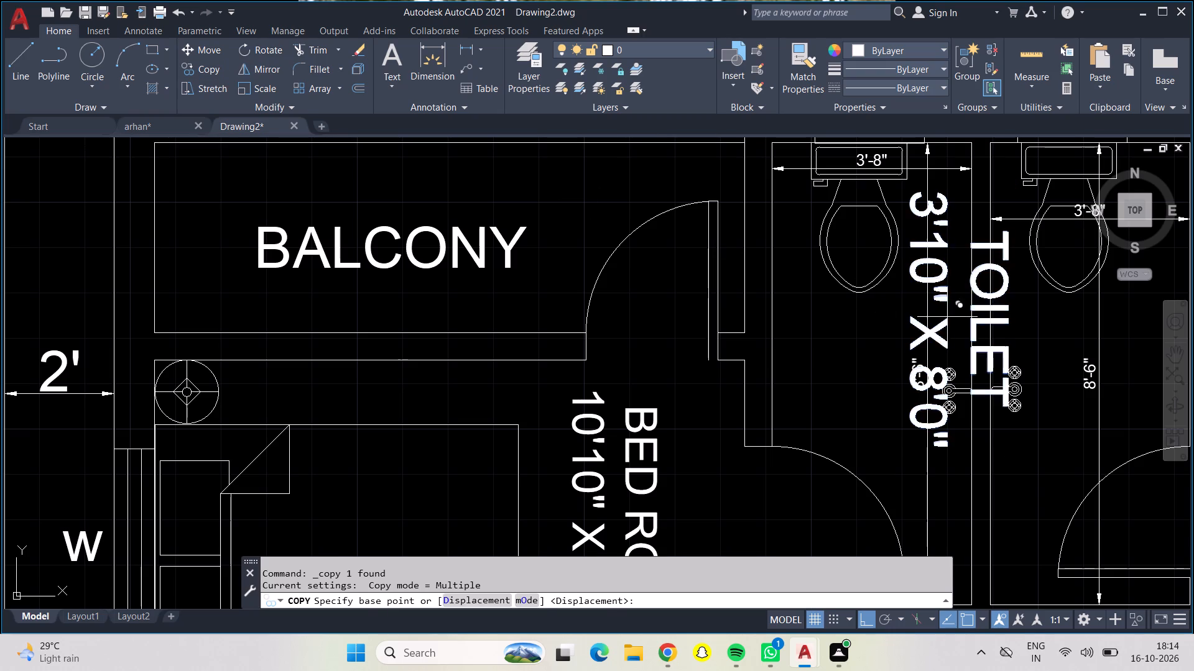
pyautogui.click(825, 370)
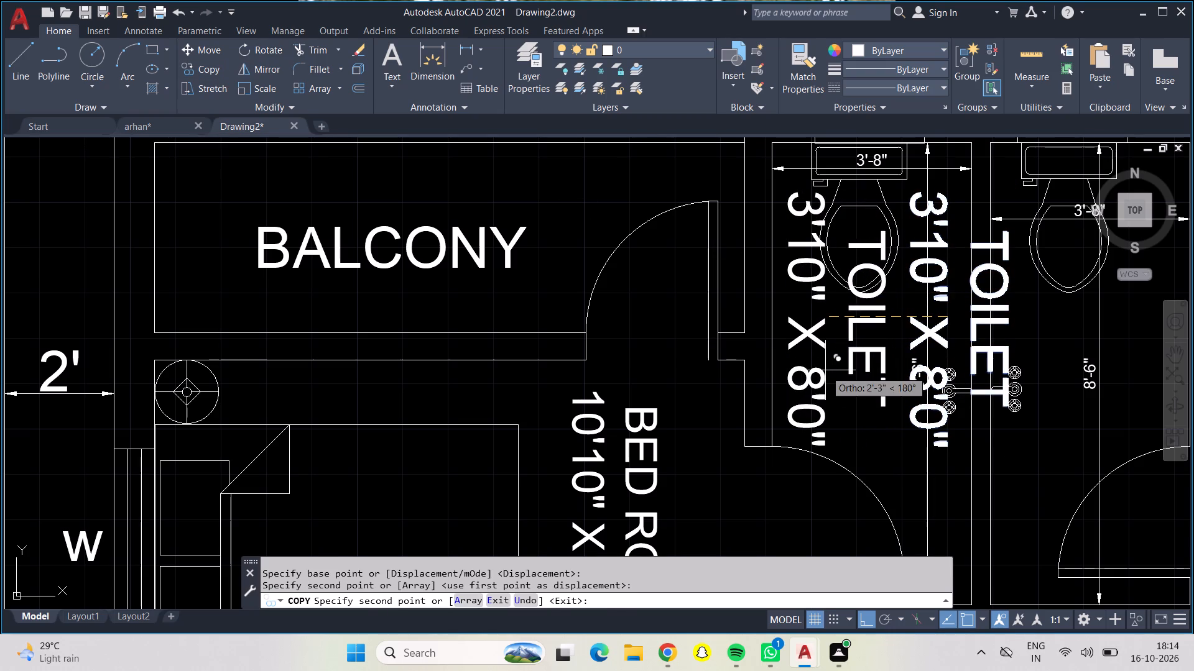
pyautogui.press('Escape')
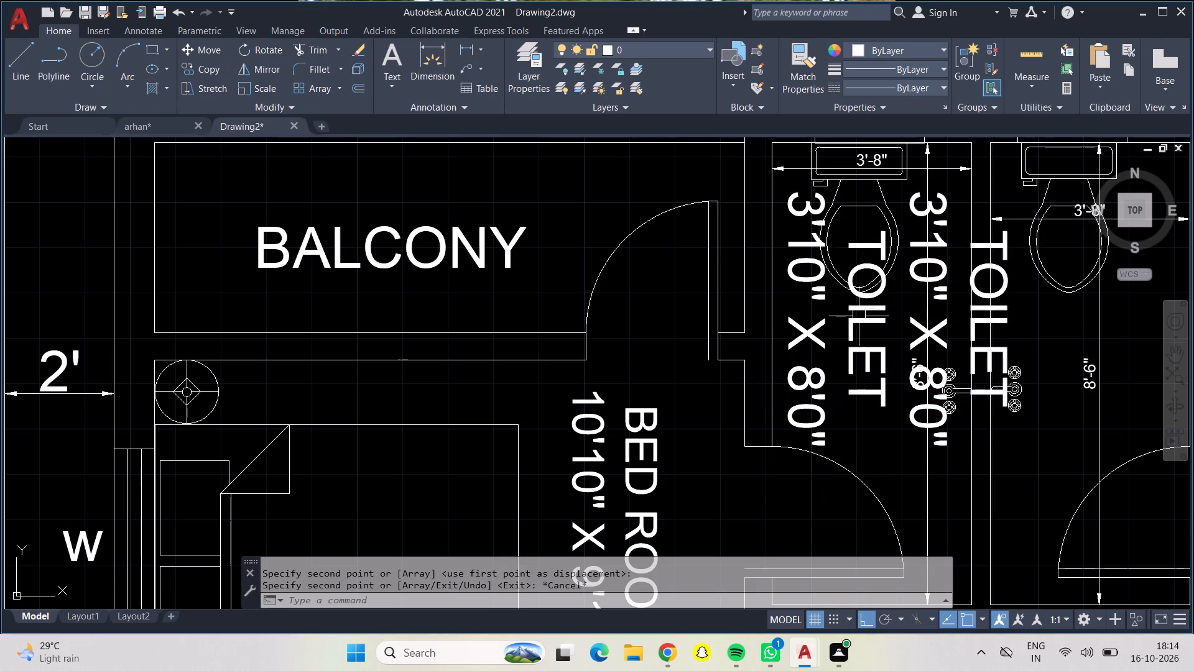
# Move the original toilet label, lying across the wall between the two toilets, straight down along that wall.
pyautogui.click(960, 315)
pyautogui.doubleClick(981, 321)
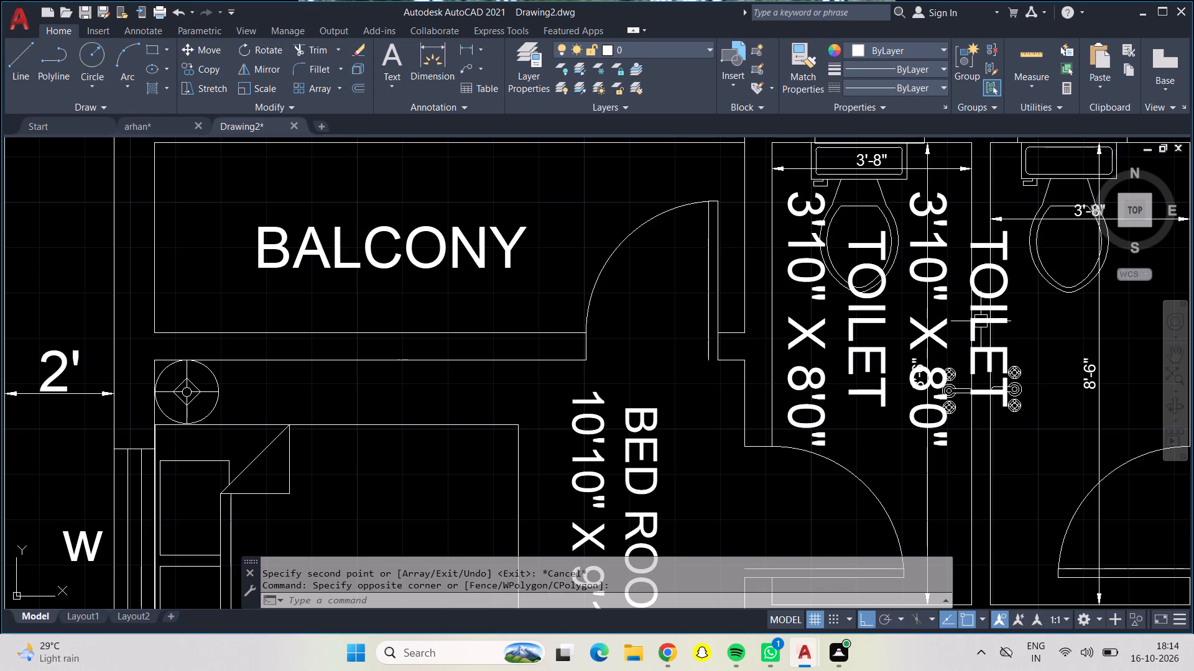
pyautogui.click(970, 321)
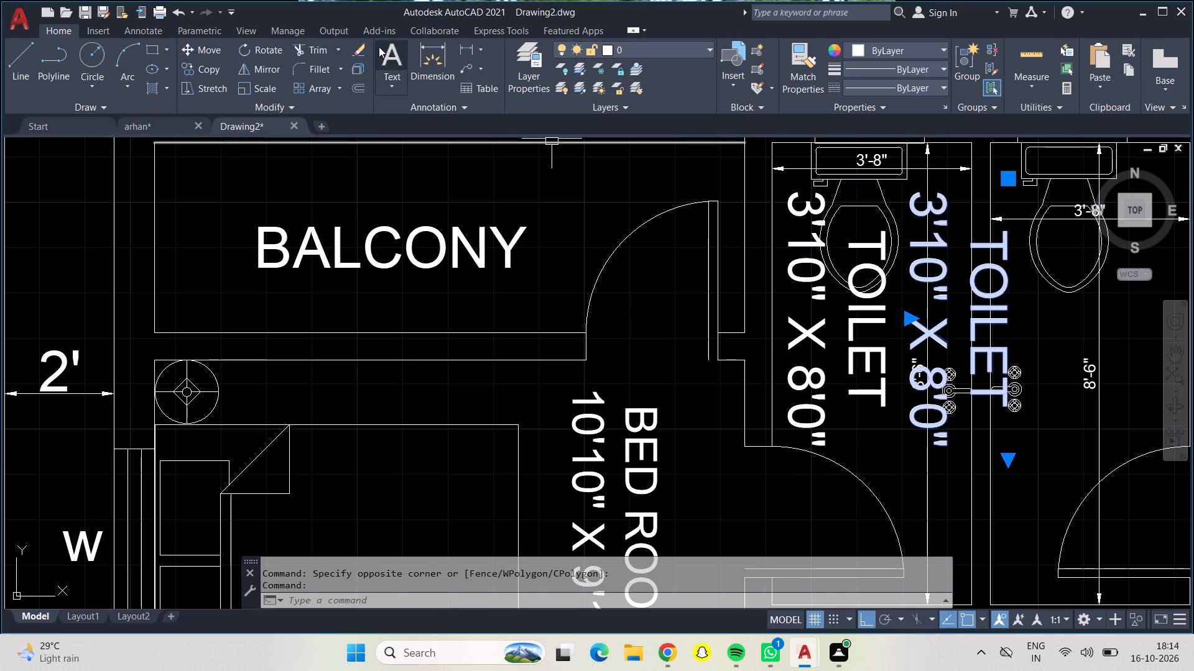
pyautogui.click(213, 52)
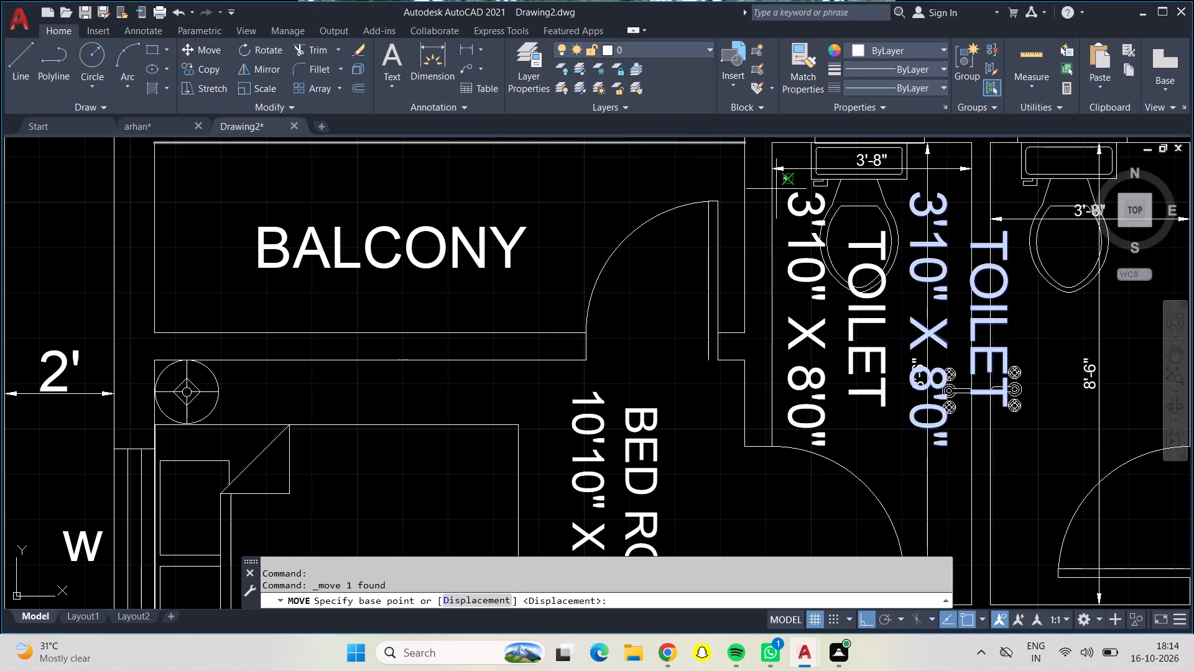
pyautogui.click(962, 276)
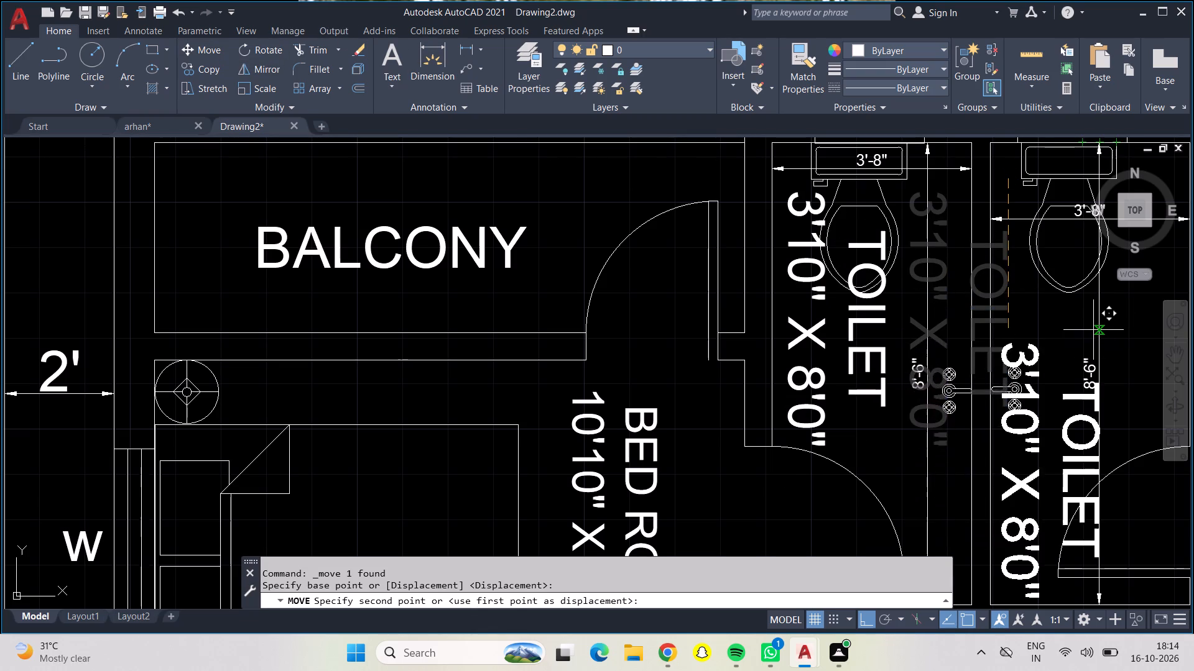
pyautogui.click(1125, 321)
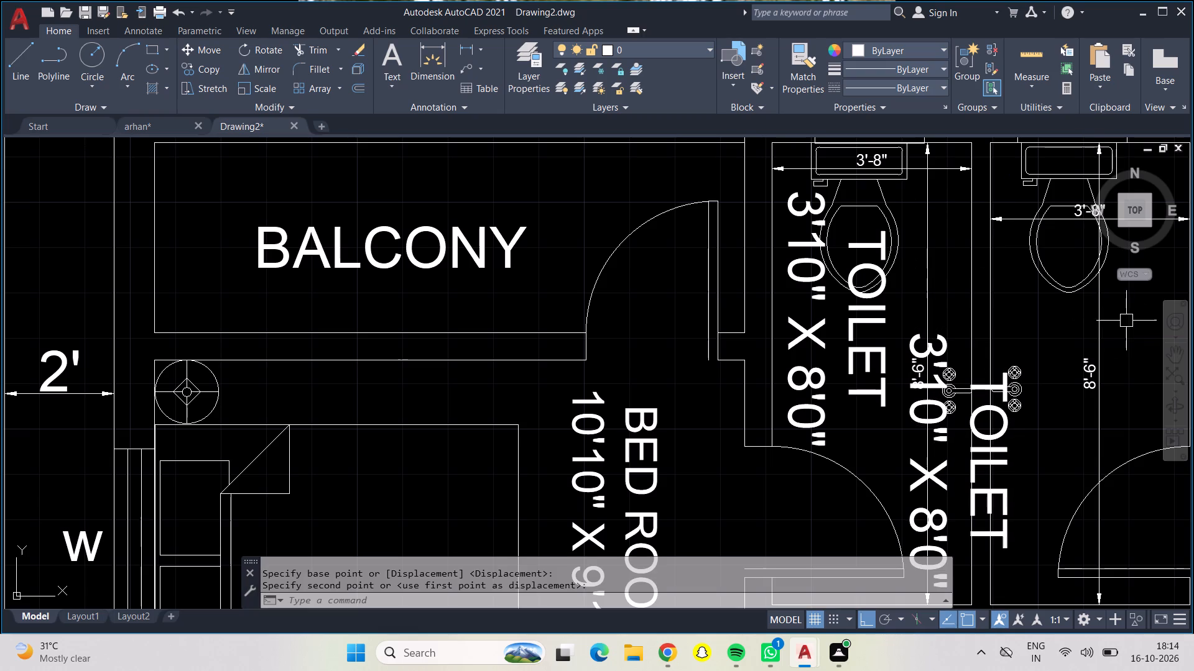
# Move the original toilet label about 2'-3" straight across into the toilet attached to the 10'0" X 10'0" bedroom.
pyautogui.click(988, 413)
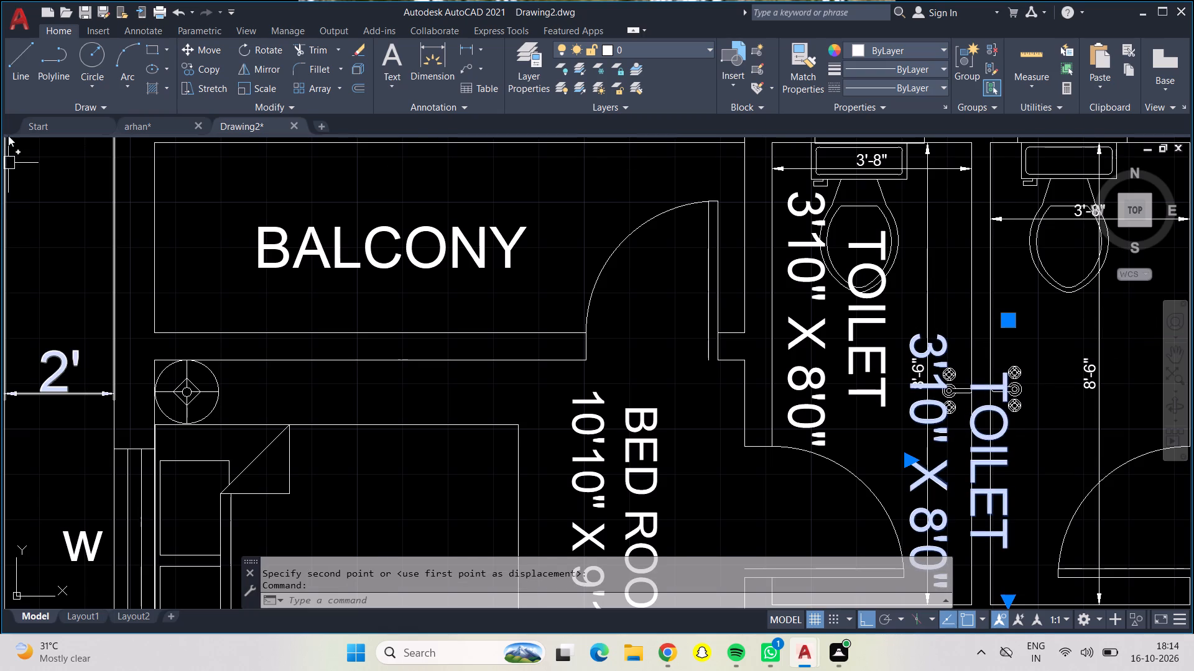
pyautogui.click(213, 43)
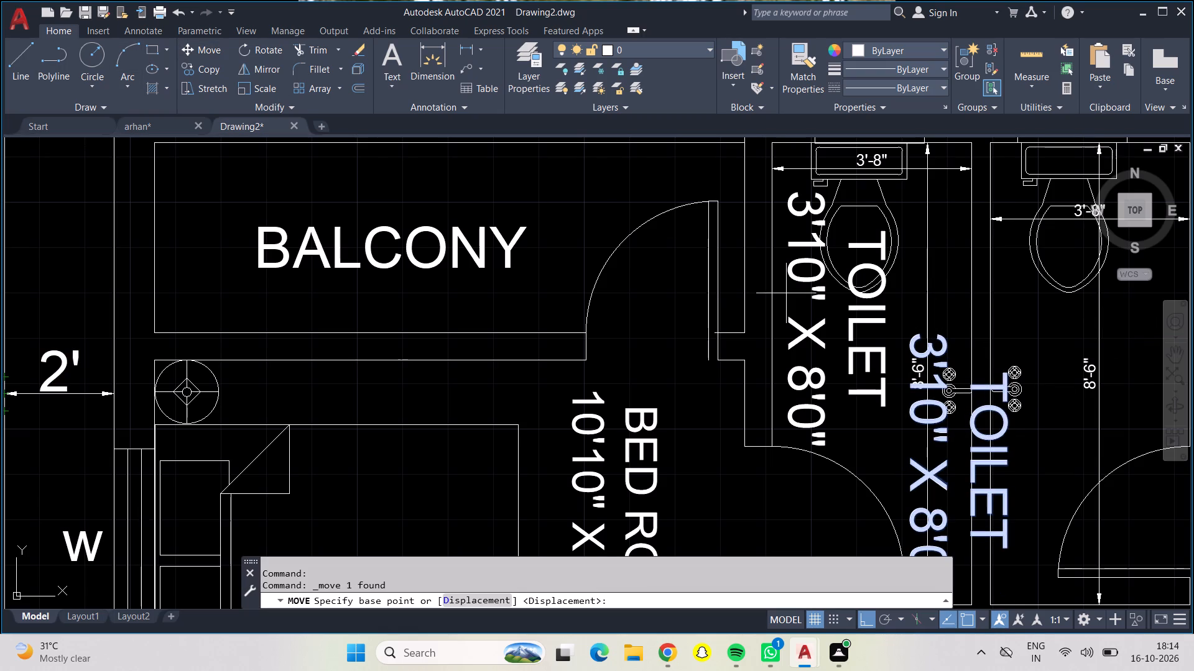
pyautogui.click(922, 377)
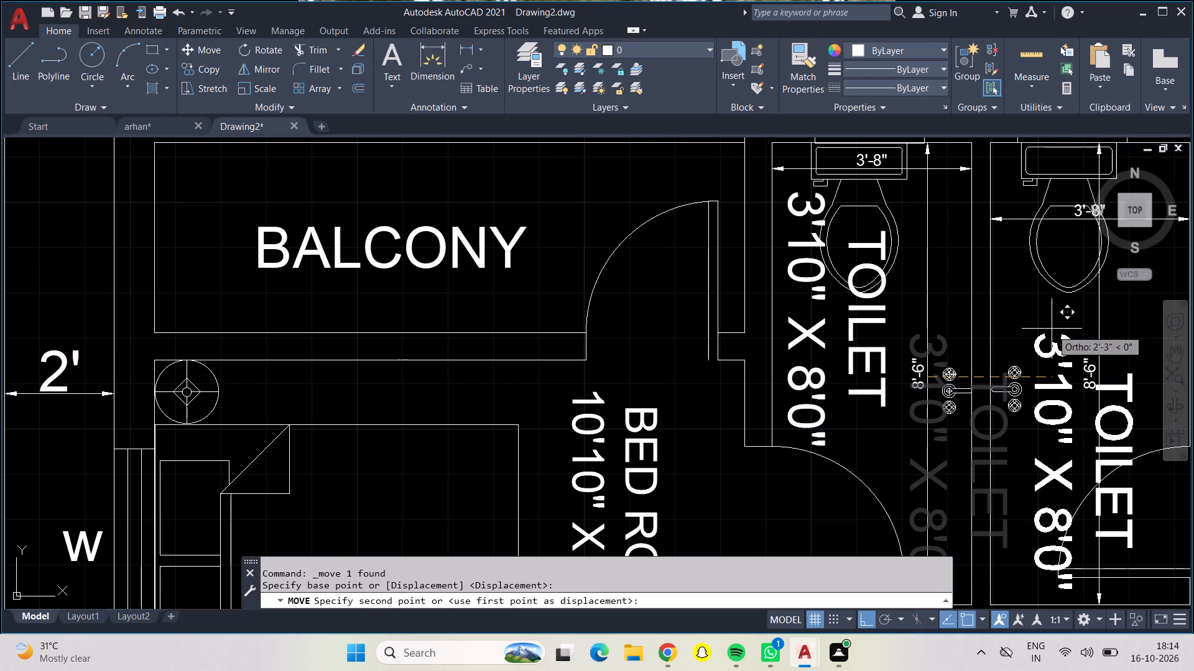
pyautogui.click(1052, 329)
# Erase the four width and length dimensions, 3'-8" and 8'-6", from the two adjoining toilets.
pyautogui.scroll(-1, 1044, 419)
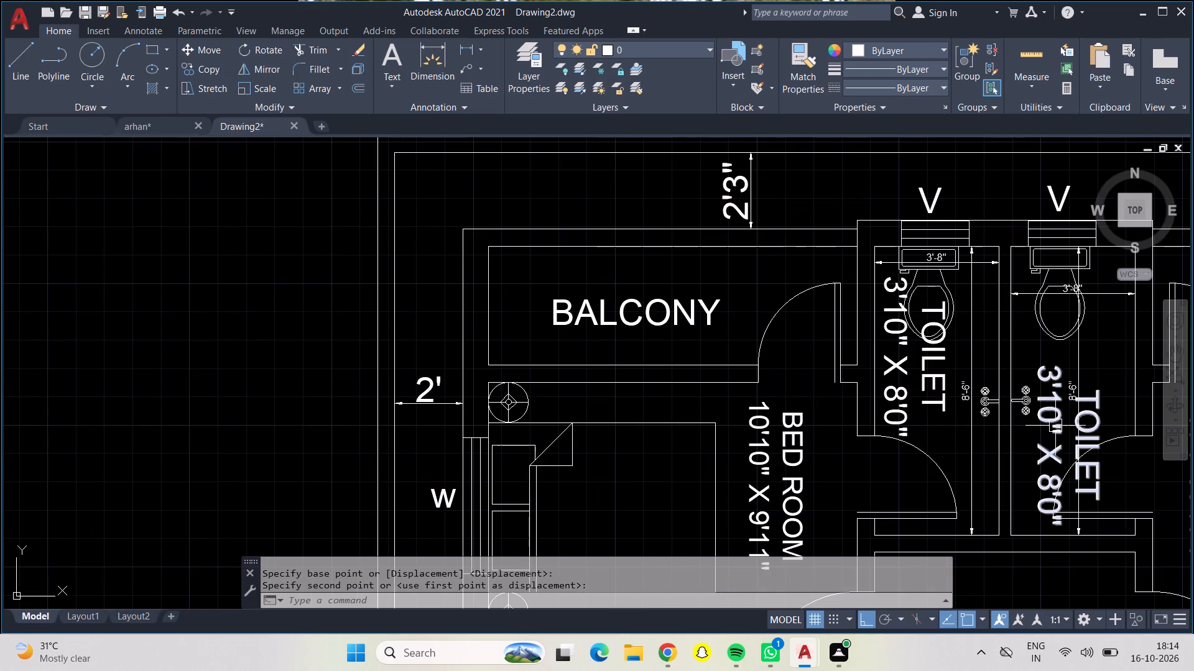
pyautogui.moveTo(1058, 426); pyautogui.dragTo(810, 231, button='middle')
pyautogui.moveTo(810, 231); pyautogui.dragTo(745, 404, button='middle')
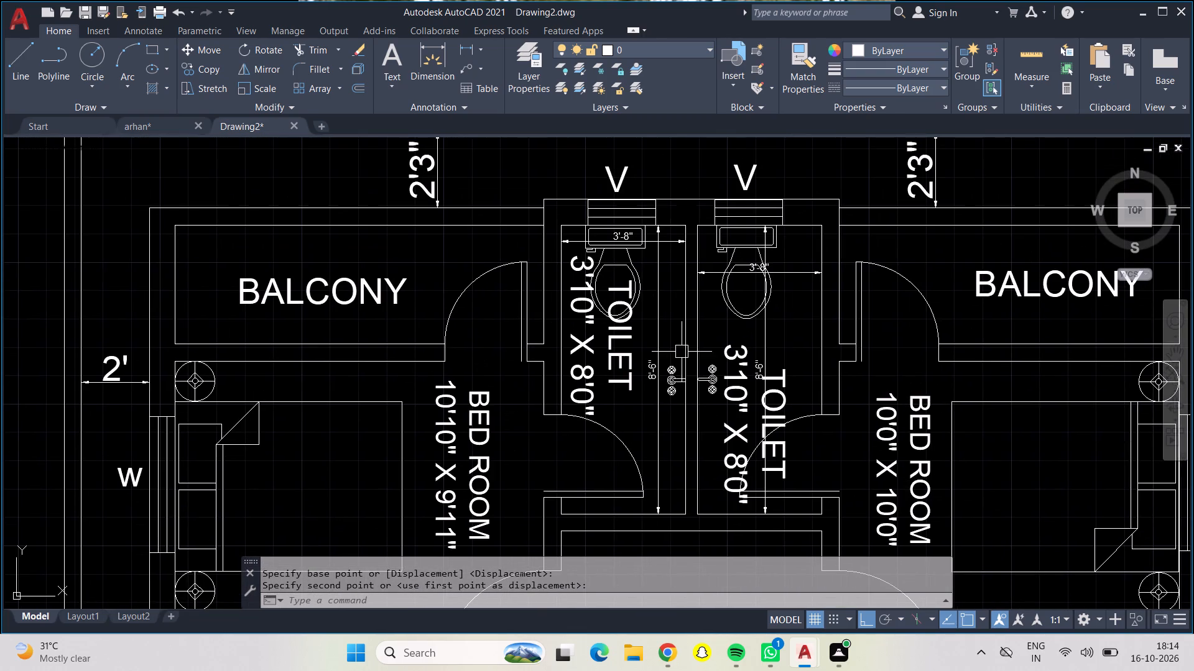
pyautogui.click(652, 290)
pyautogui.click(663, 245)
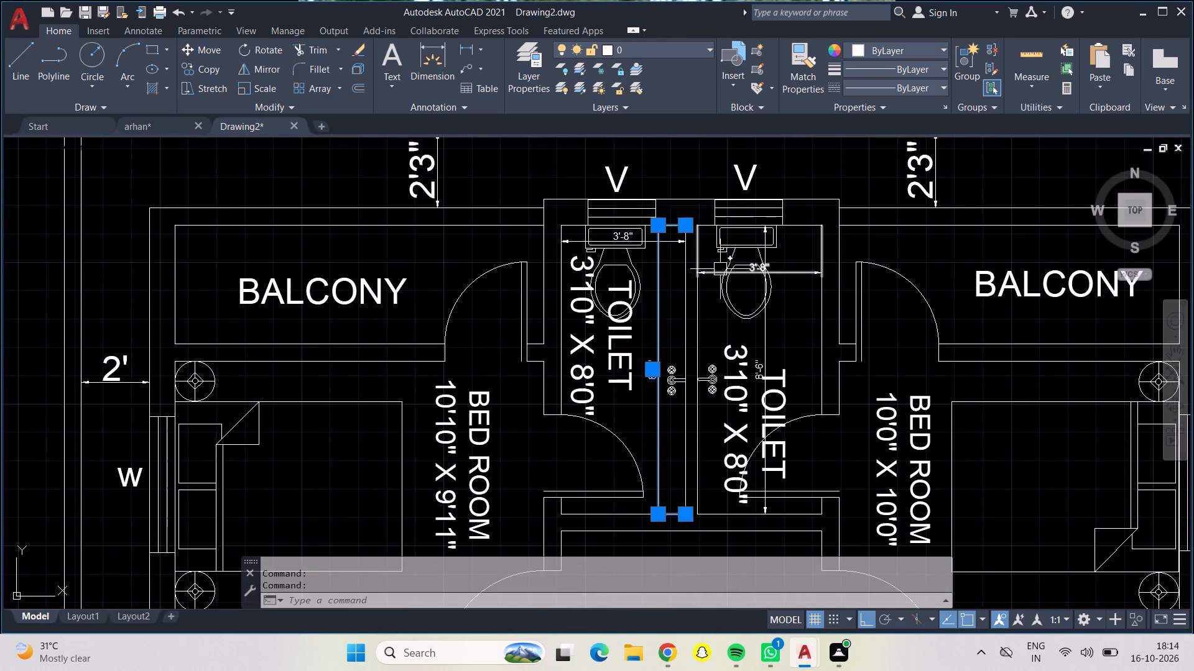
pyautogui.click(705, 278)
pyautogui.click(767, 317)
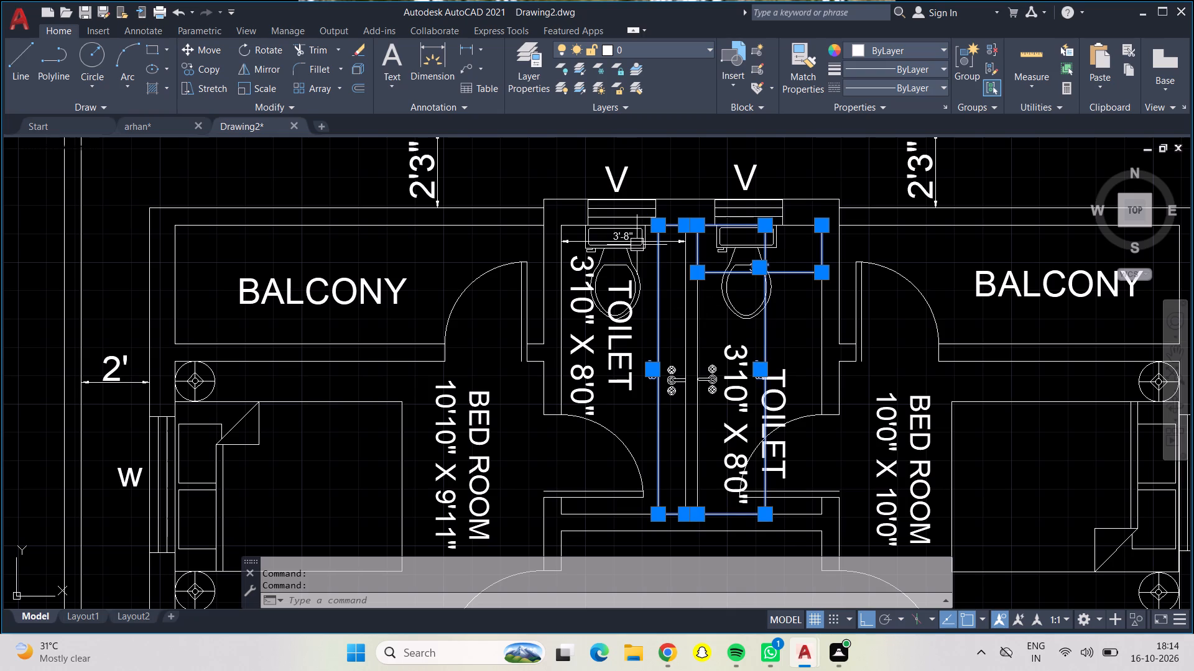
pyautogui.click(637, 245)
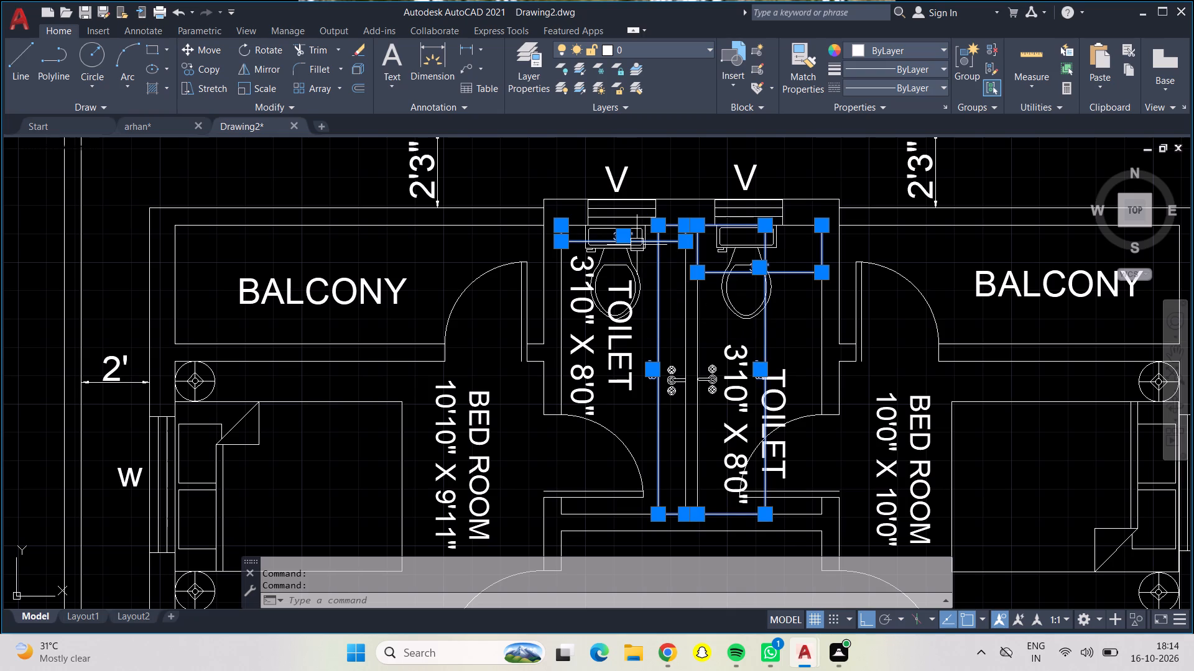
pyautogui.press('Delete')
# Move the label in the toilet of the 10'0" X 10'0" bedroom up toward the WC and slightly toward the bedroom.
pyautogui.scroll(-1, 677, 241)
pyautogui.scroll(3, 728, 403)
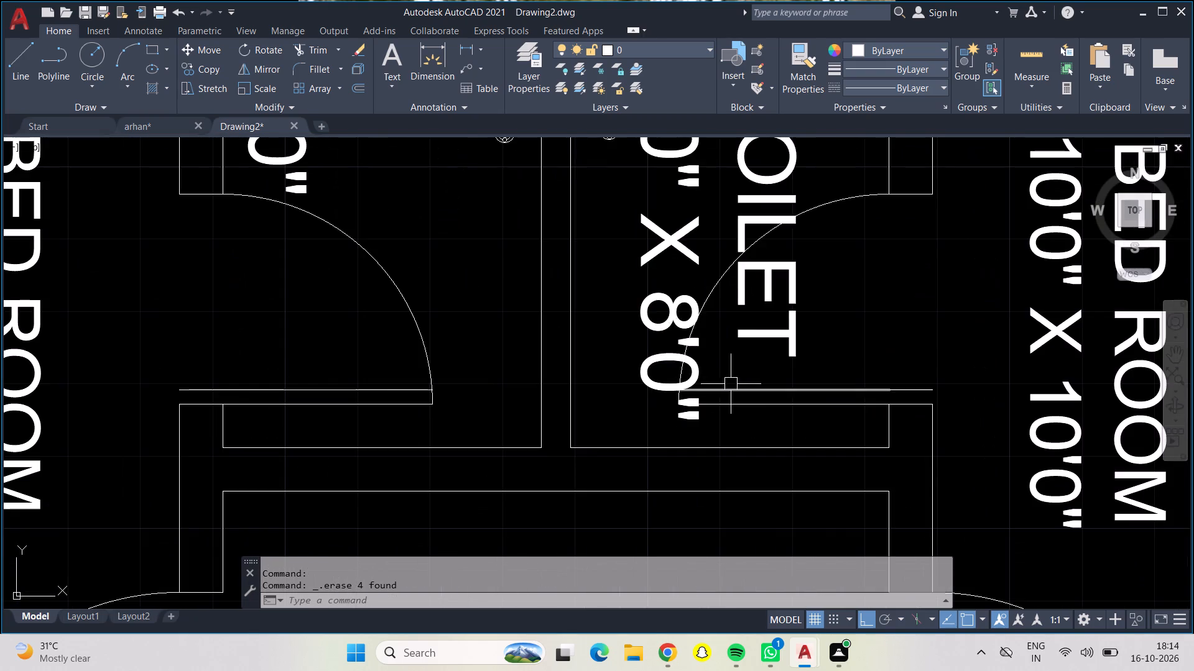
pyautogui.scroll(-2, 761, 339)
pyautogui.moveTo(761, 339); pyautogui.dragTo(797, 398, button='middle')
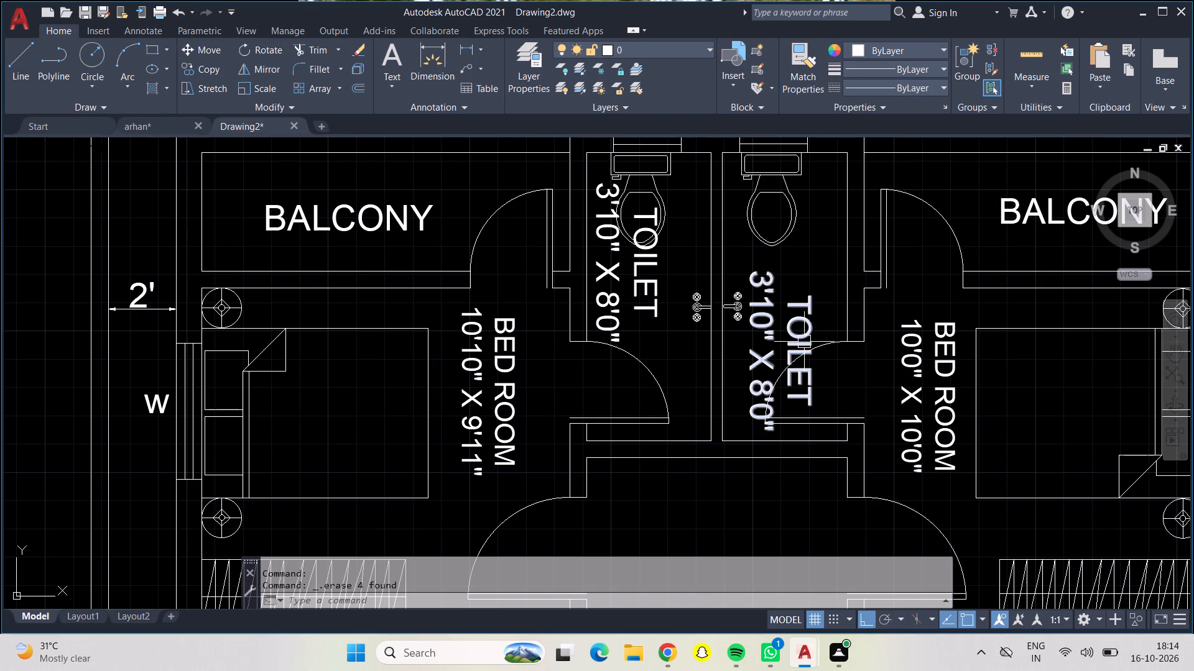
pyautogui.click(783, 343)
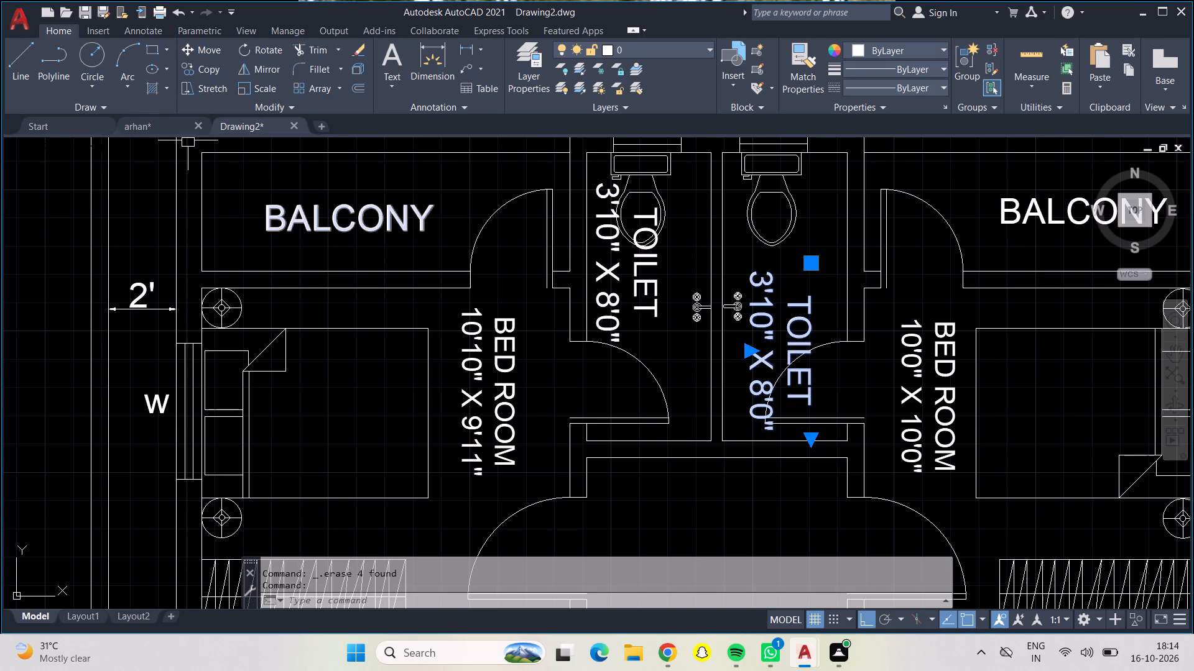
pyautogui.click(208, 46)
pyautogui.click(790, 319)
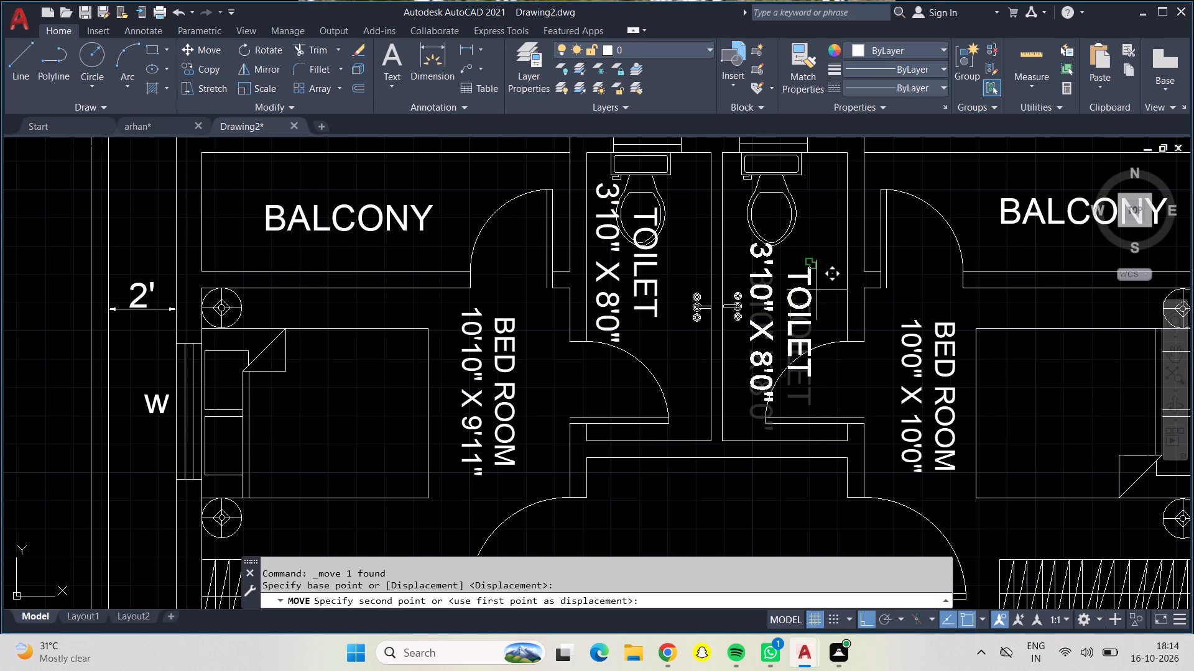
pyautogui.click(812, 288)
# Move the label in the toilet of the 10'10" X 9'11" bedroom off the WC, down and toward the wall between the toilets.
pyautogui.scroll(-1, 795, 337)
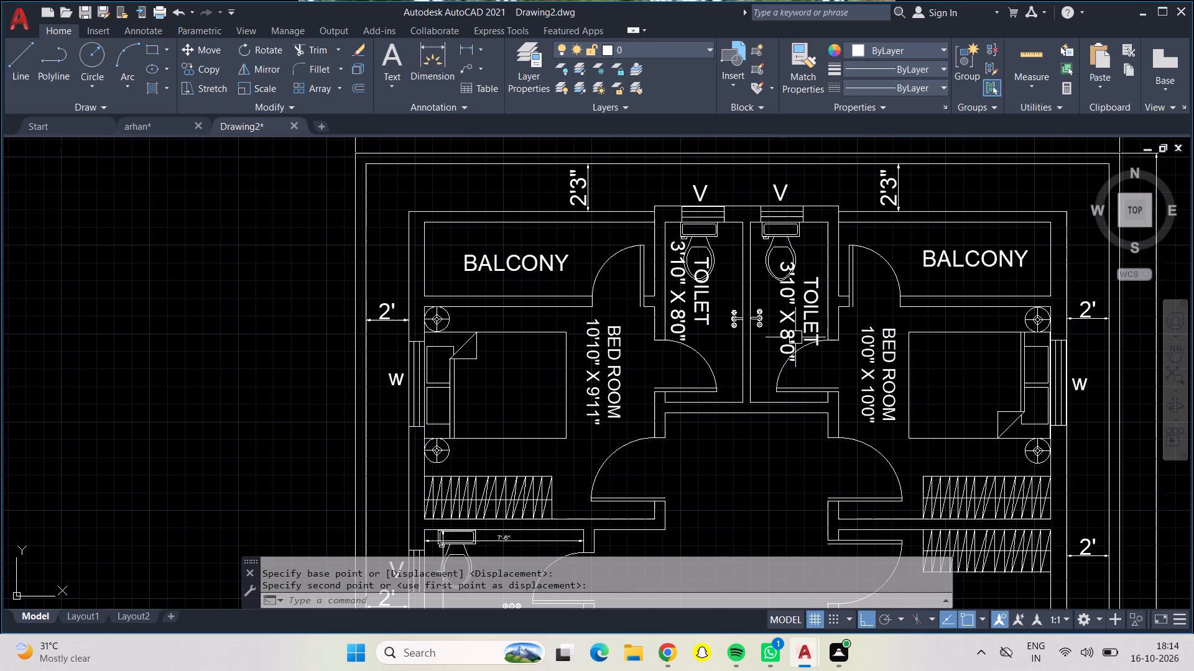
pyautogui.scroll(2, 696, 326)
pyautogui.scroll(-2, 696, 326)
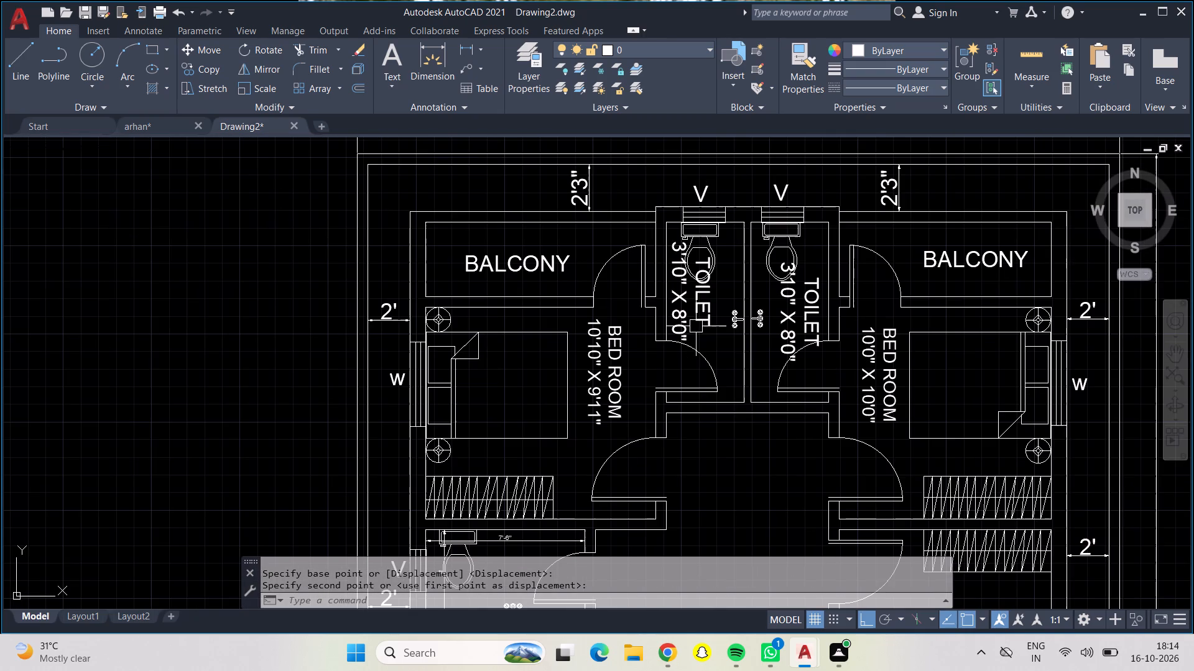
pyautogui.click(696, 322)
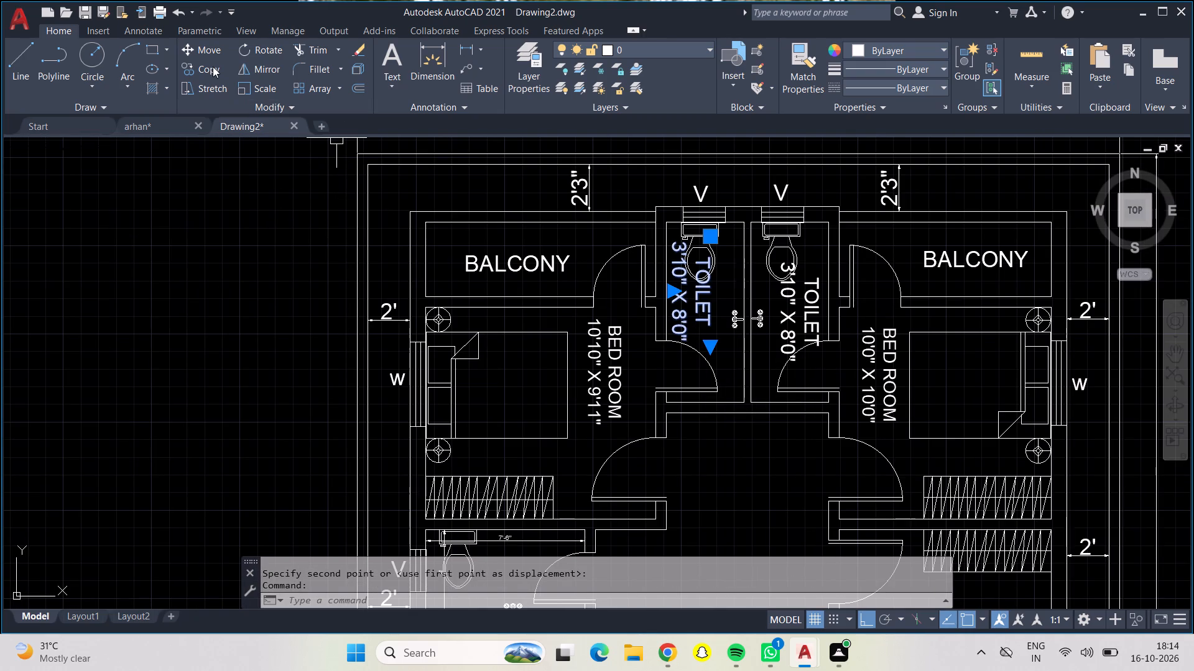
pyautogui.click(211, 47)
pyautogui.click(701, 301)
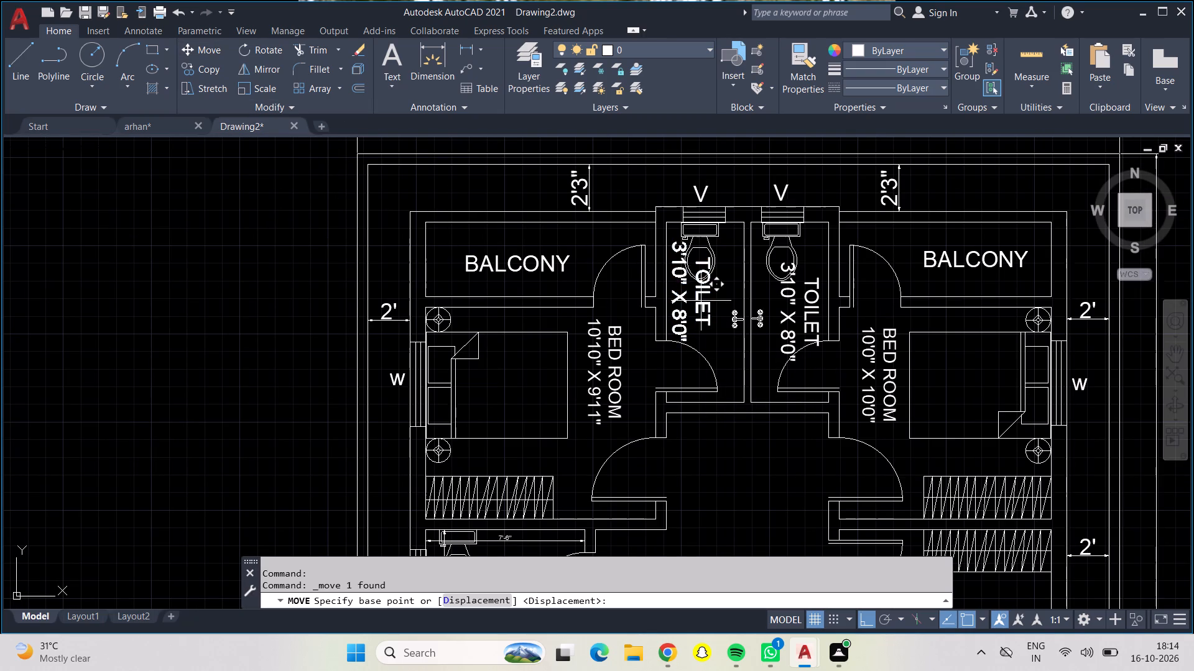
pyautogui.click(730, 334)
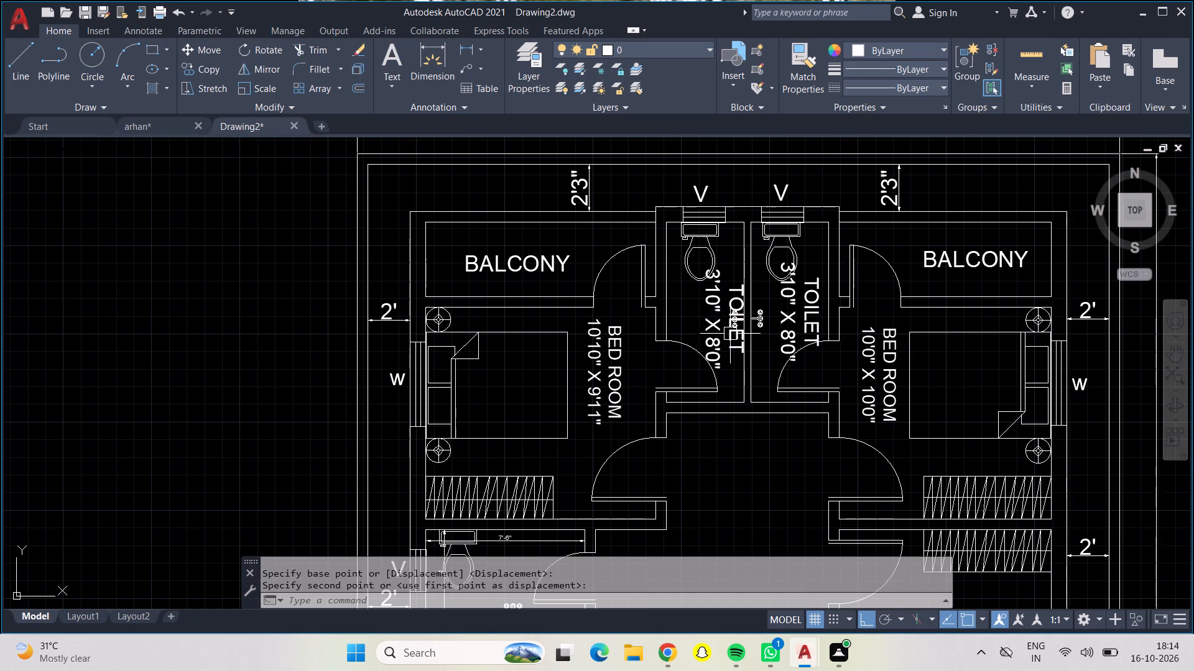
# Move the same toilet label back off the shared wall toward its bedroom and further down.
pyautogui.click(723, 334)
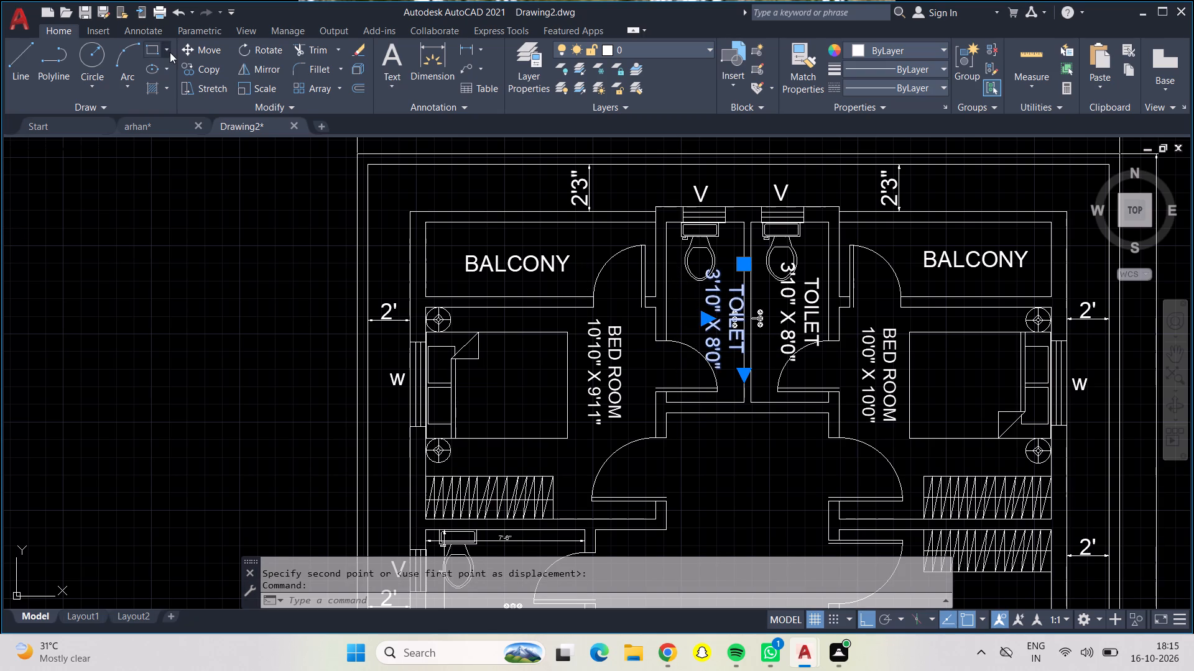
pyautogui.click(183, 50)
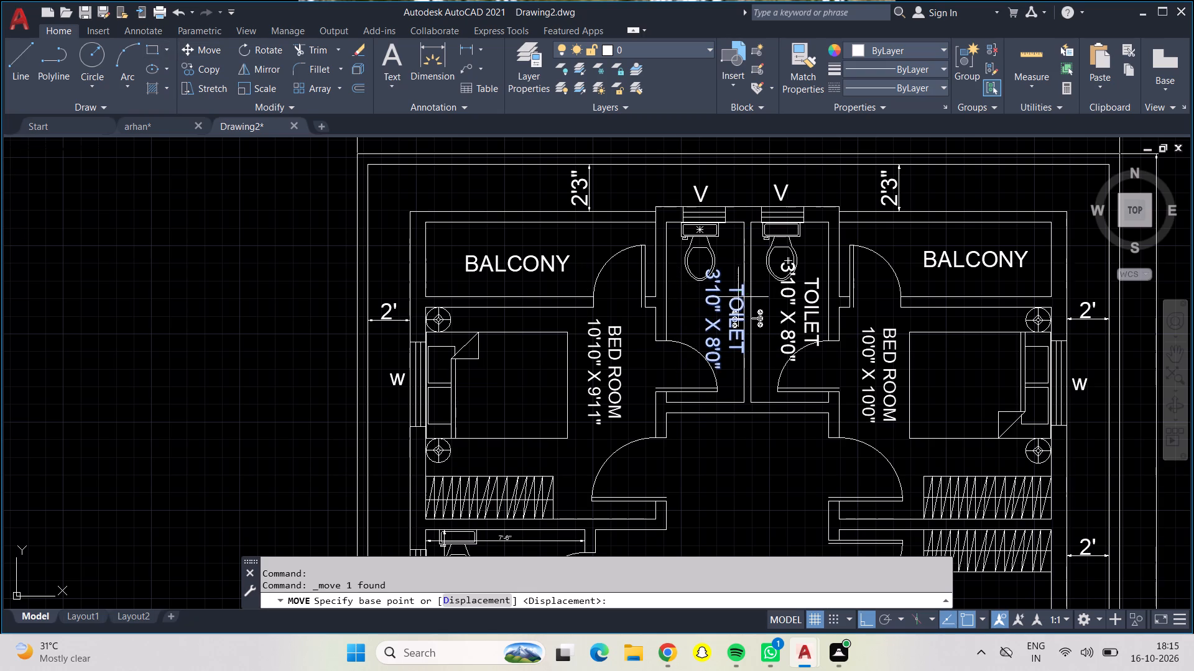
pyautogui.click(733, 303)
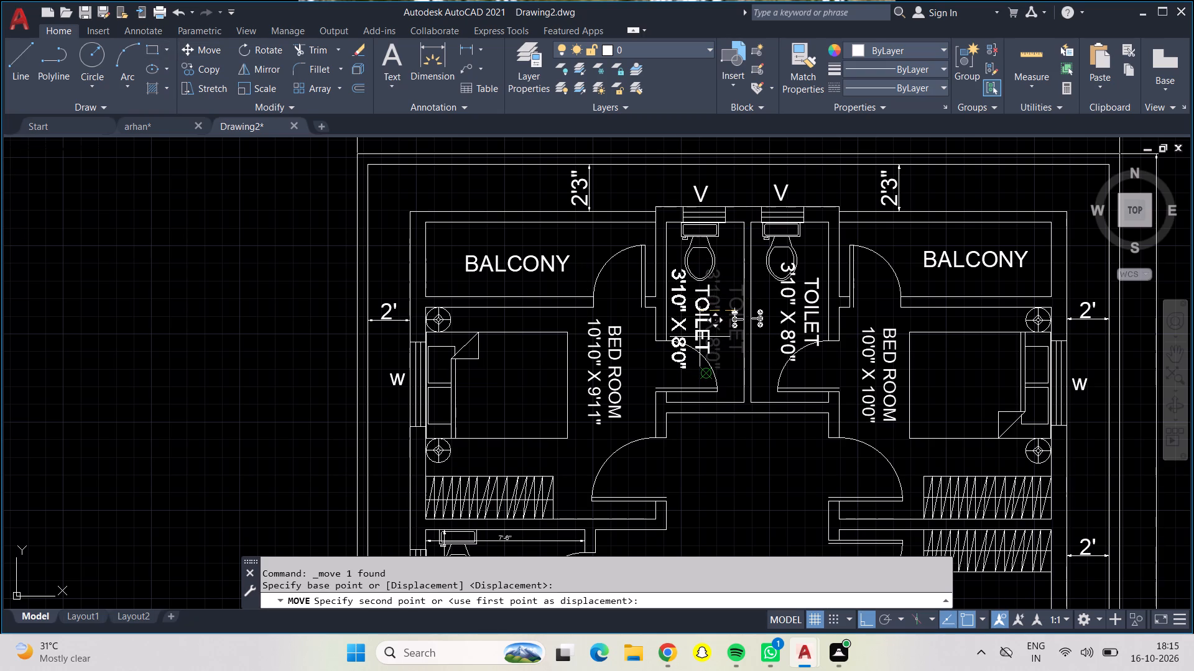
pyautogui.click(700, 337)
# Turn Ortho off and move the same toilet label up to sit inside the toilet, just below the WC.
pyautogui.click(680, 343)
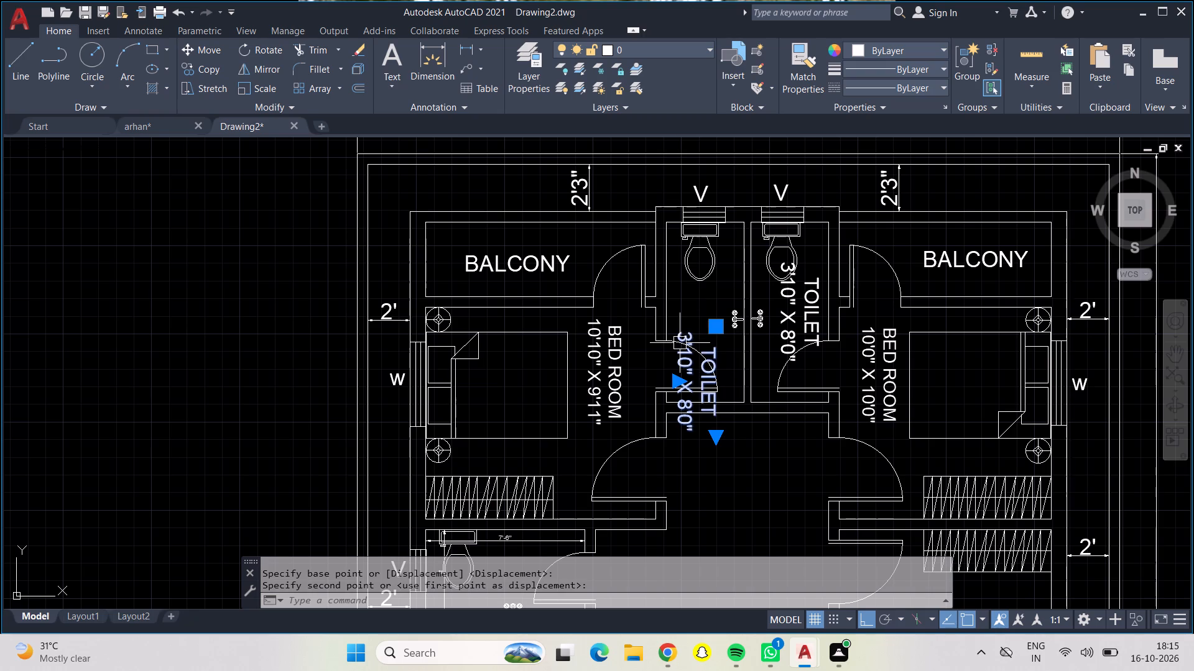
pyautogui.press('F8')
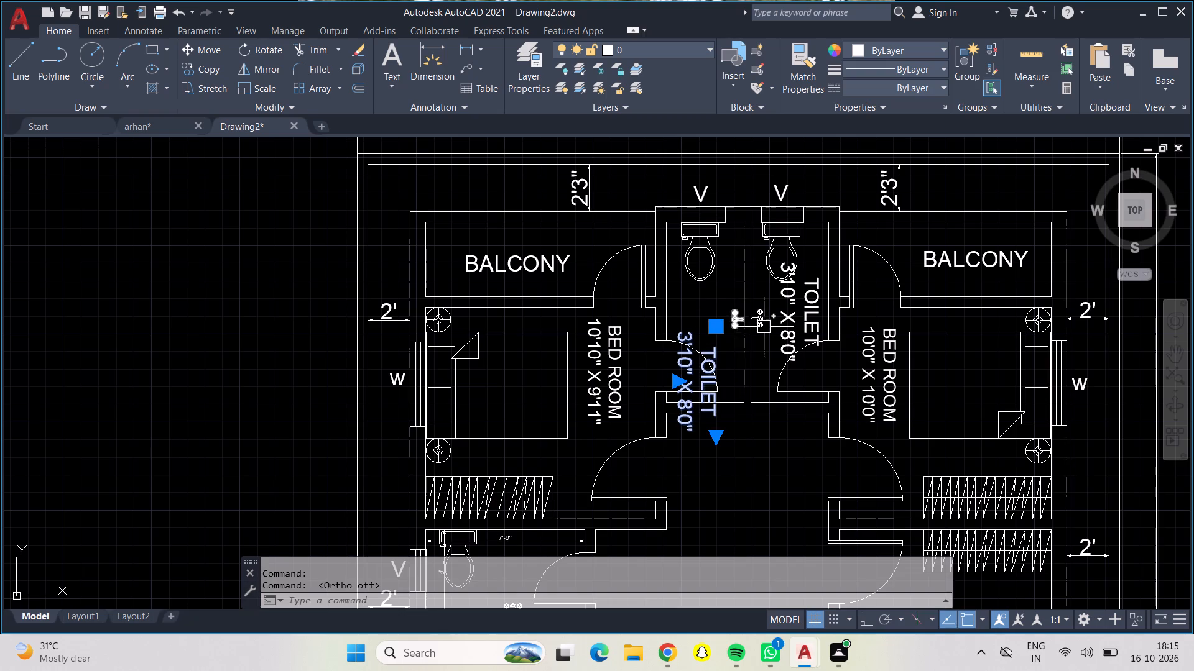
pyautogui.click(213, 53)
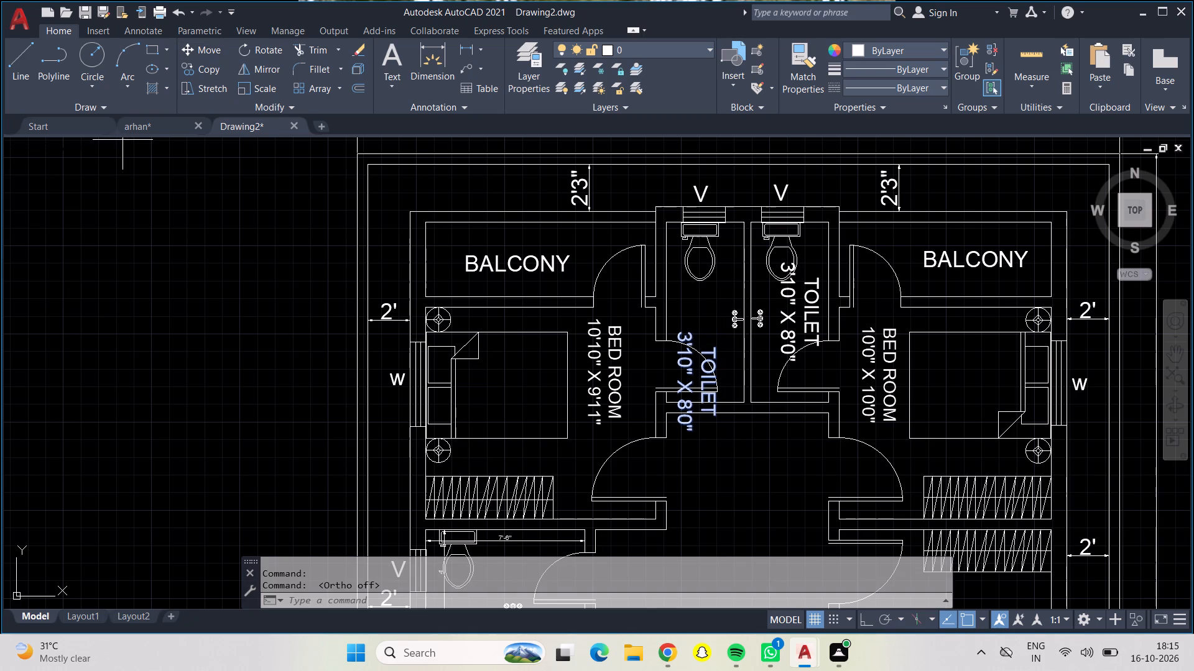
pyautogui.click(693, 349)
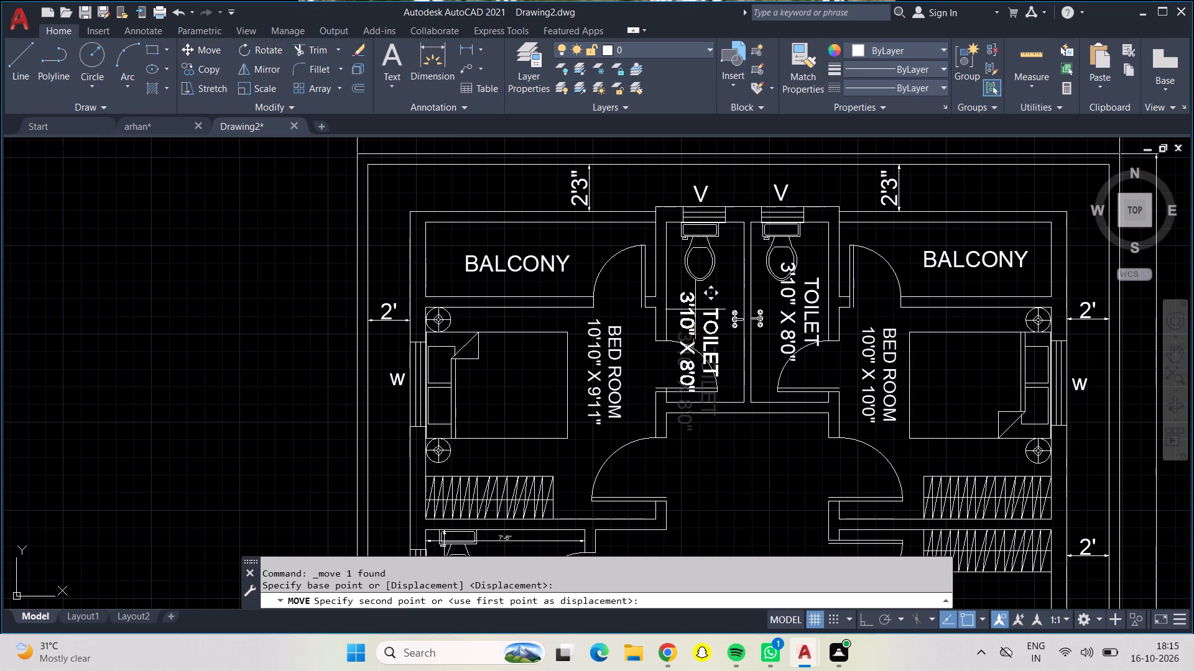
pyautogui.click(693, 299)
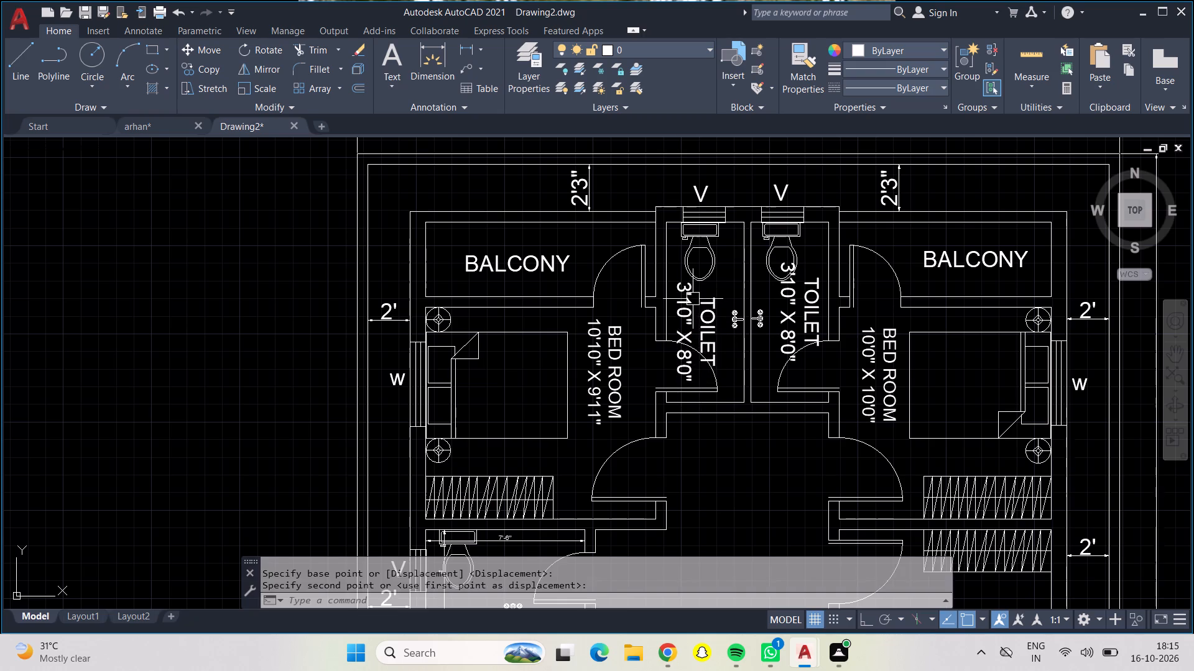
# Add a centred, 7" high multiline label reading TOILET and 4'0" X 7'6" between the WC and the door in the toilet beside the dining hall.
pyautogui.scroll(-1, 692, 306)
pyautogui.moveTo(695, 388); pyautogui.dragTo(693, 298, button='middle')
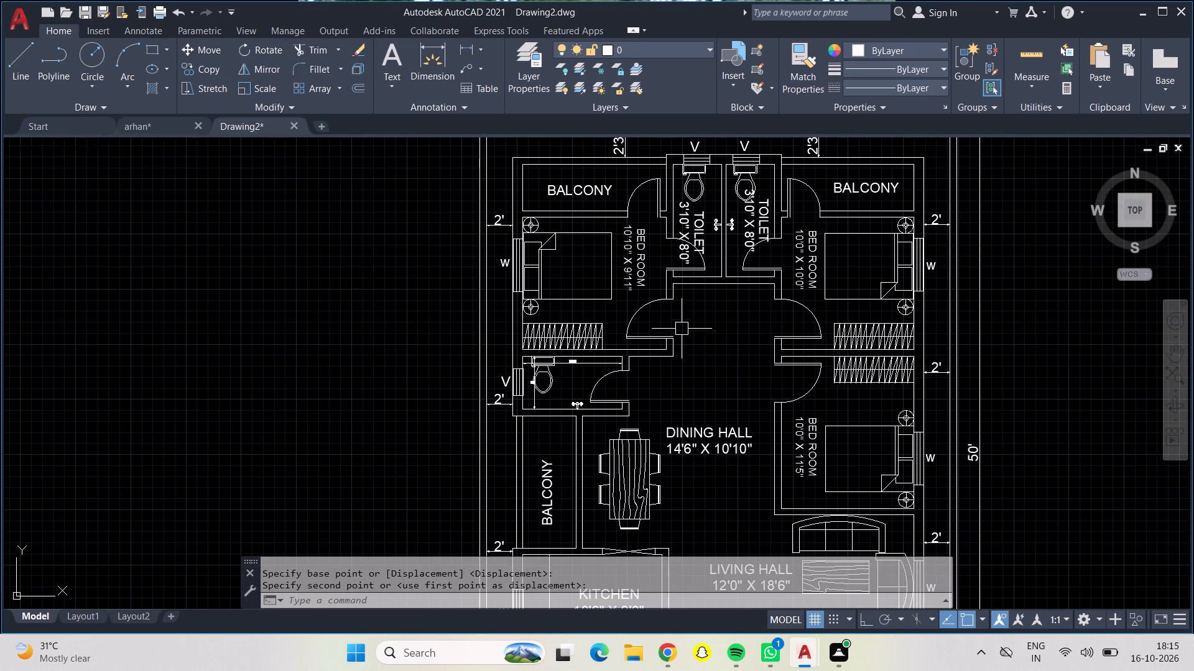
pyautogui.scroll(2, 680, 340)
pyautogui.moveTo(559, 450); pyautogui.dragTo(639, 360, button='middle')
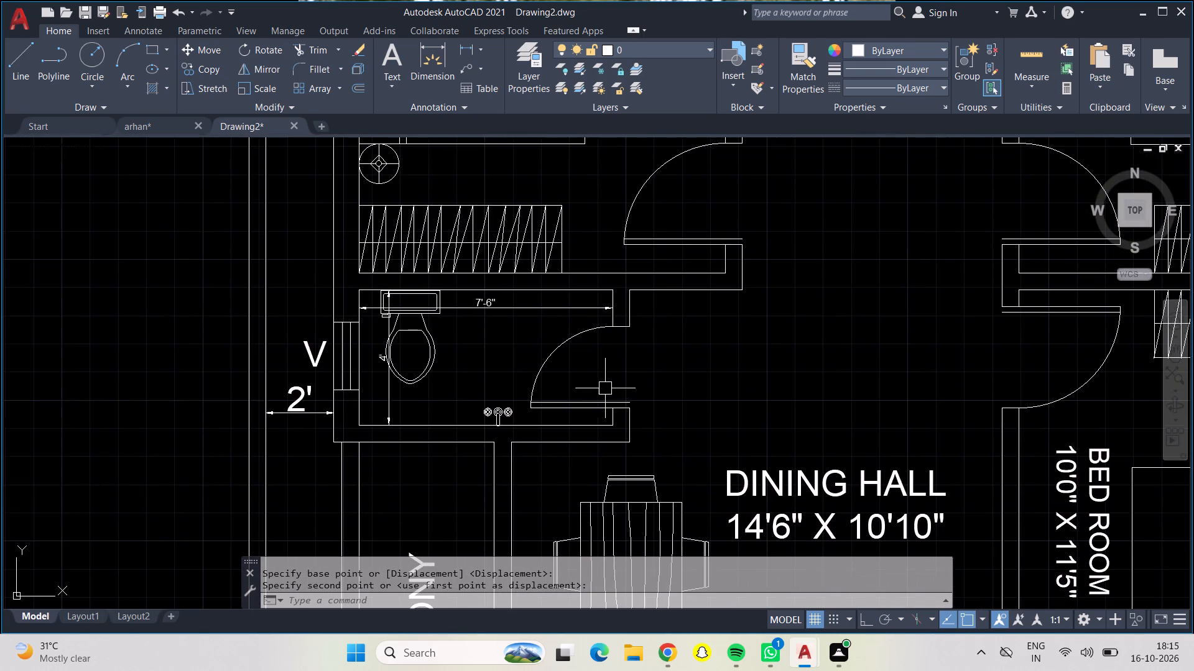
pyautogui.scroll(2, 499, 362)
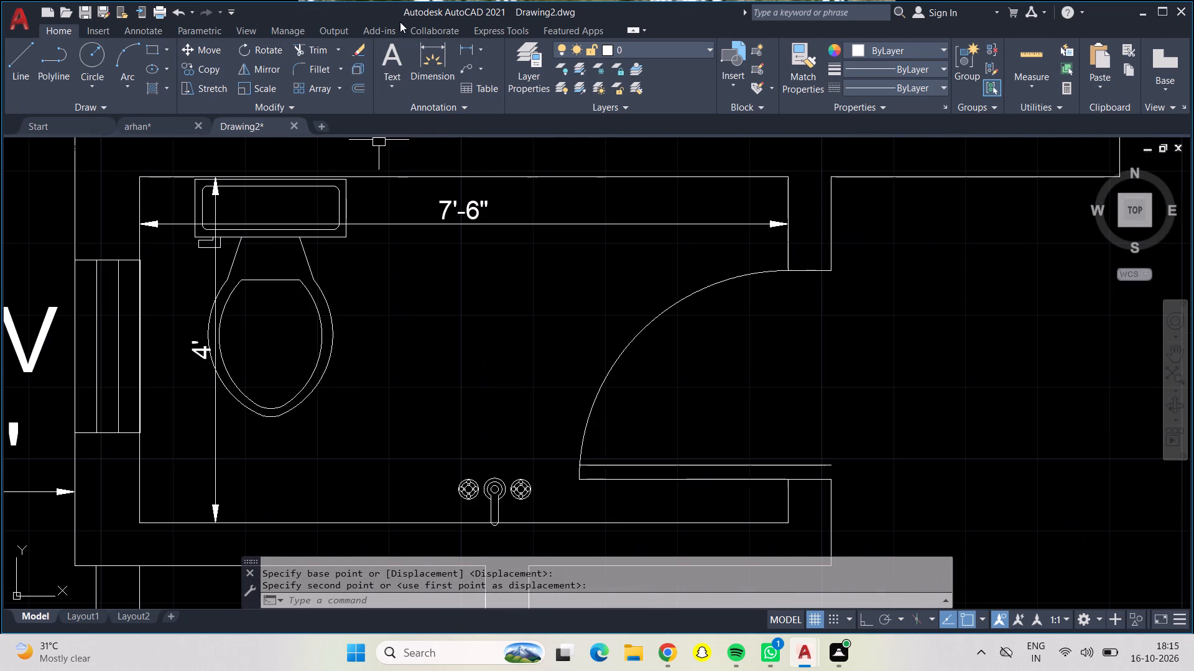
pyautogui.click(384, 59)
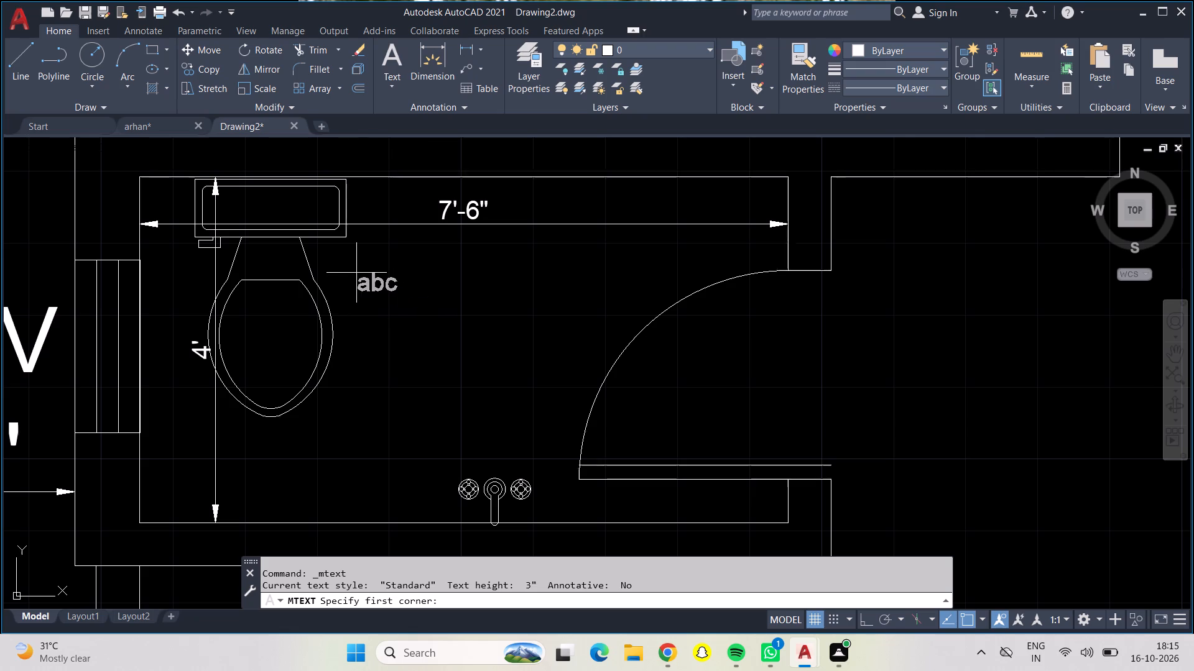
pyautogui.click(356, 273)
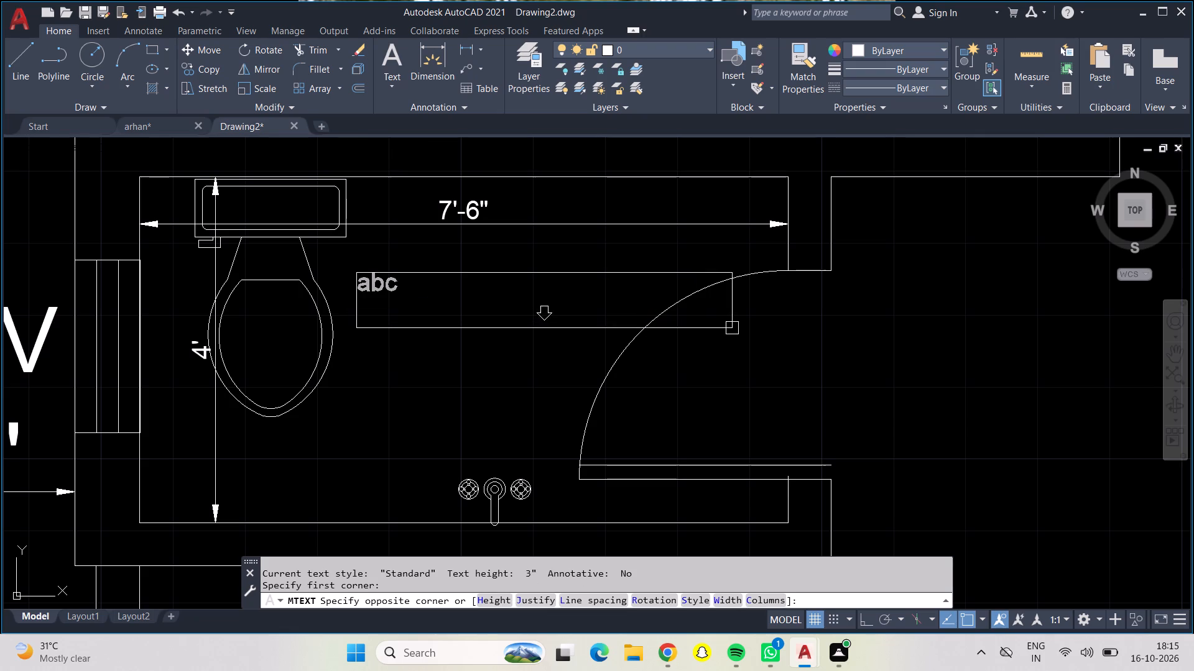
pyautogui.click(769, 331)
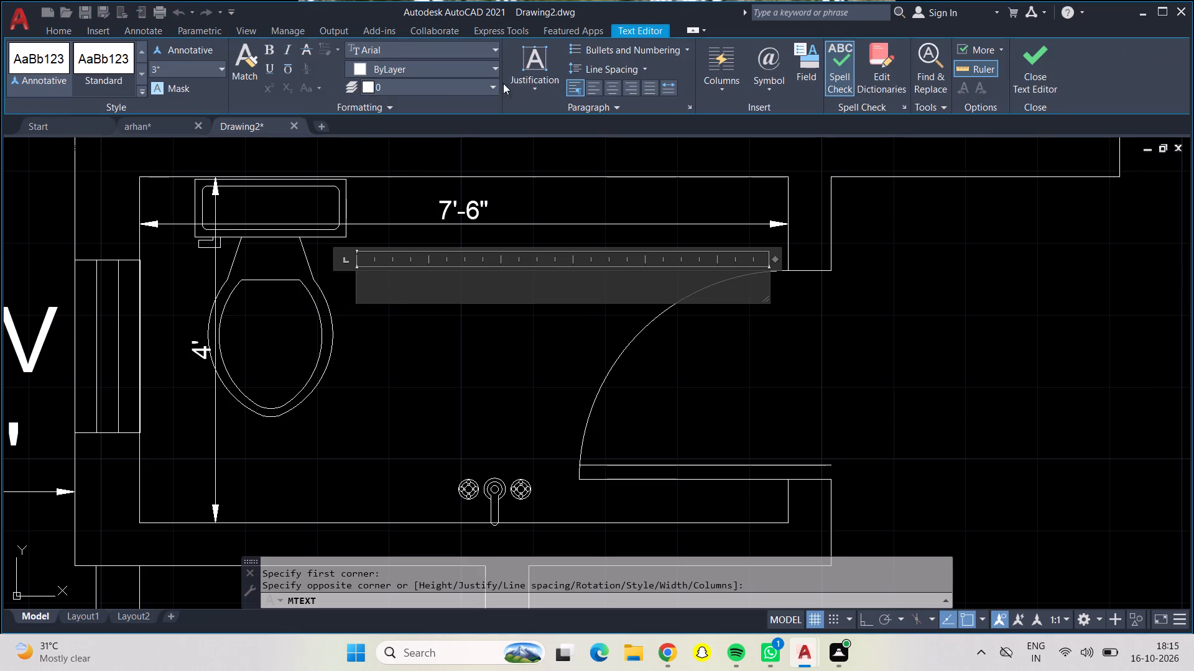
pyautogui.click(620, 83)
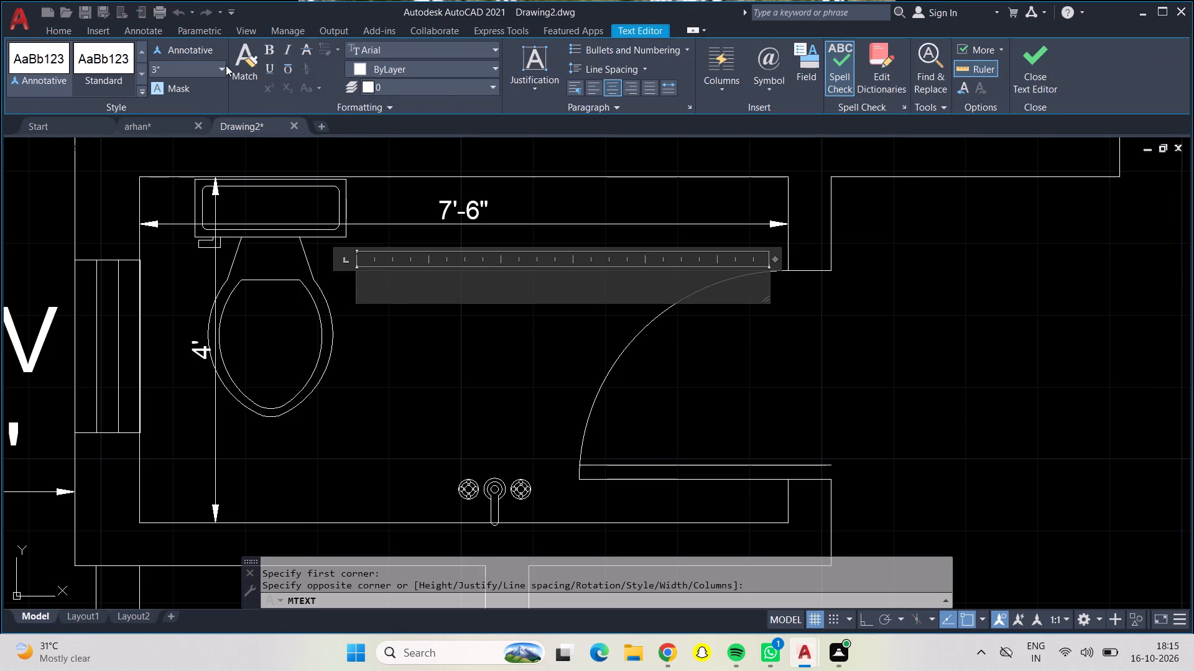
pyautogui.click(226, 65)
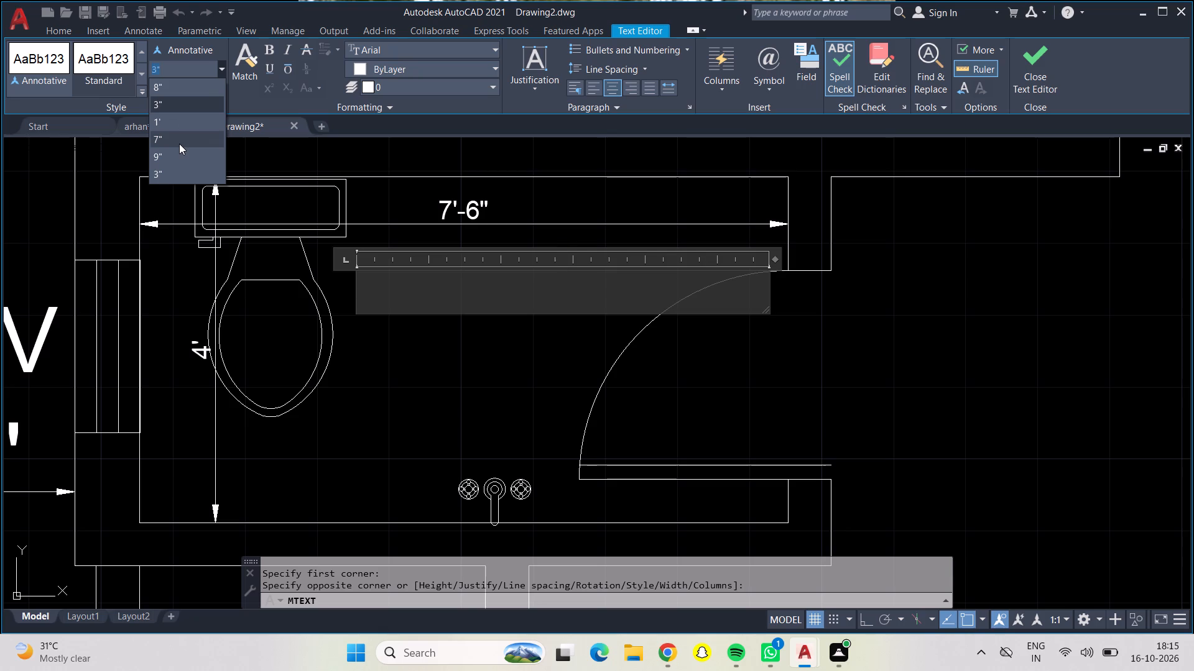
pyautogui.click(179, 144)
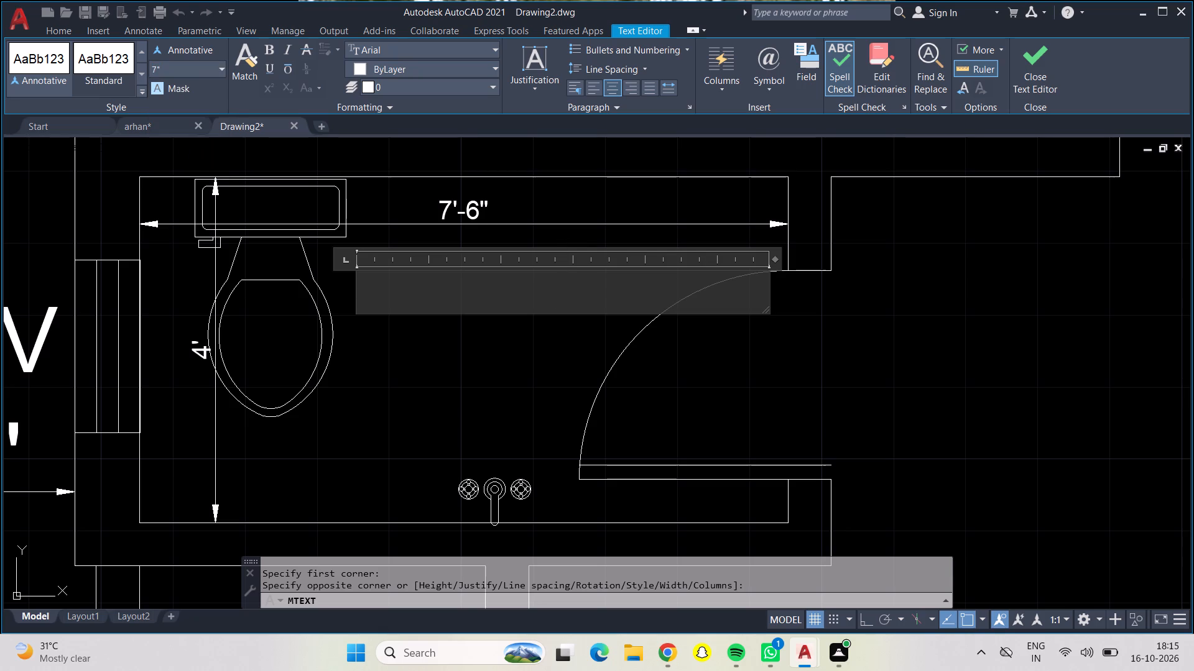
pyautogui.hotkey('shift', 't')
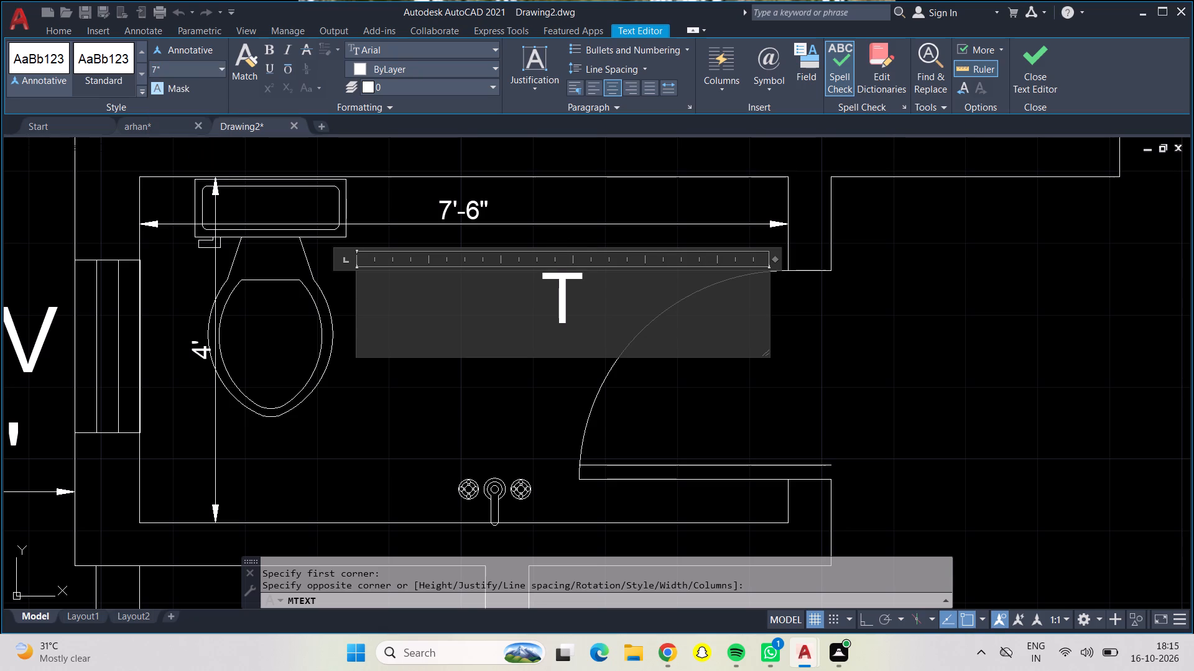
pyautogui.write('OIL')
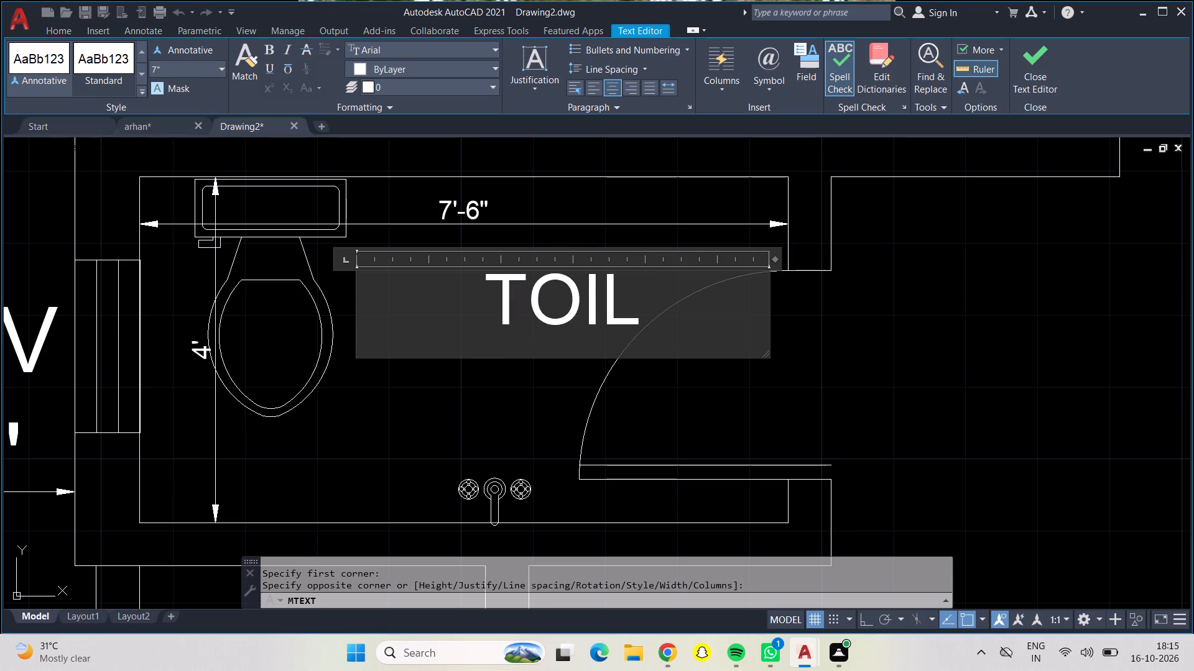
pyautogui.write('EET')
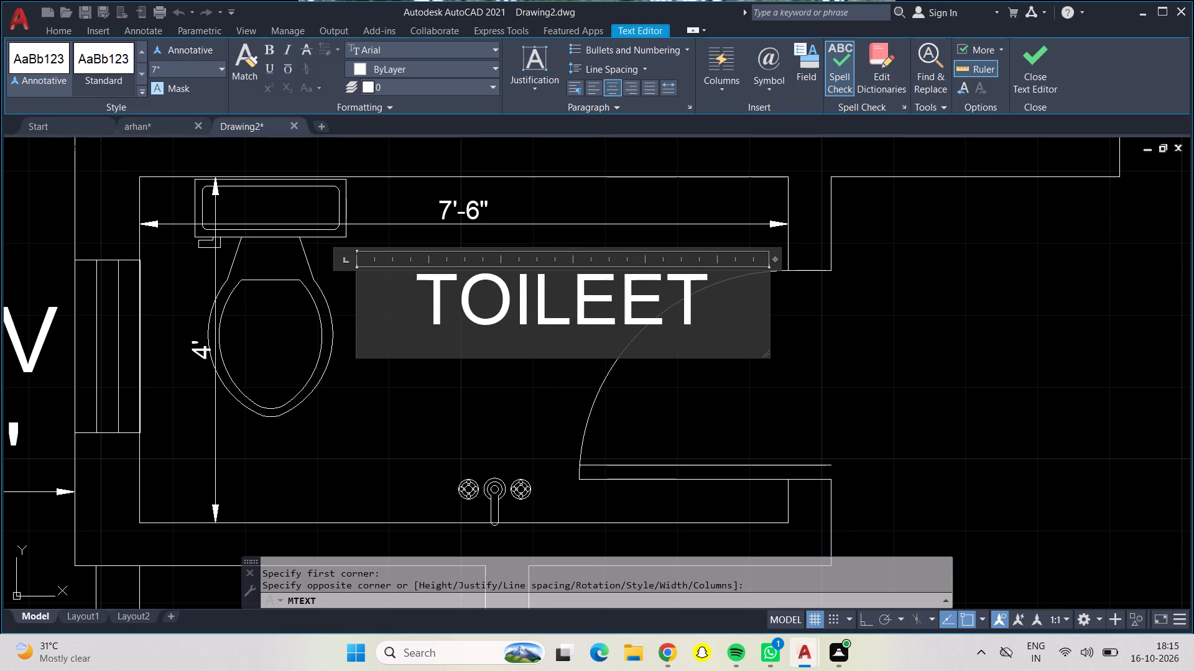
pyautogui.press('BackSpace')
pyautogui.press('BackSpace')
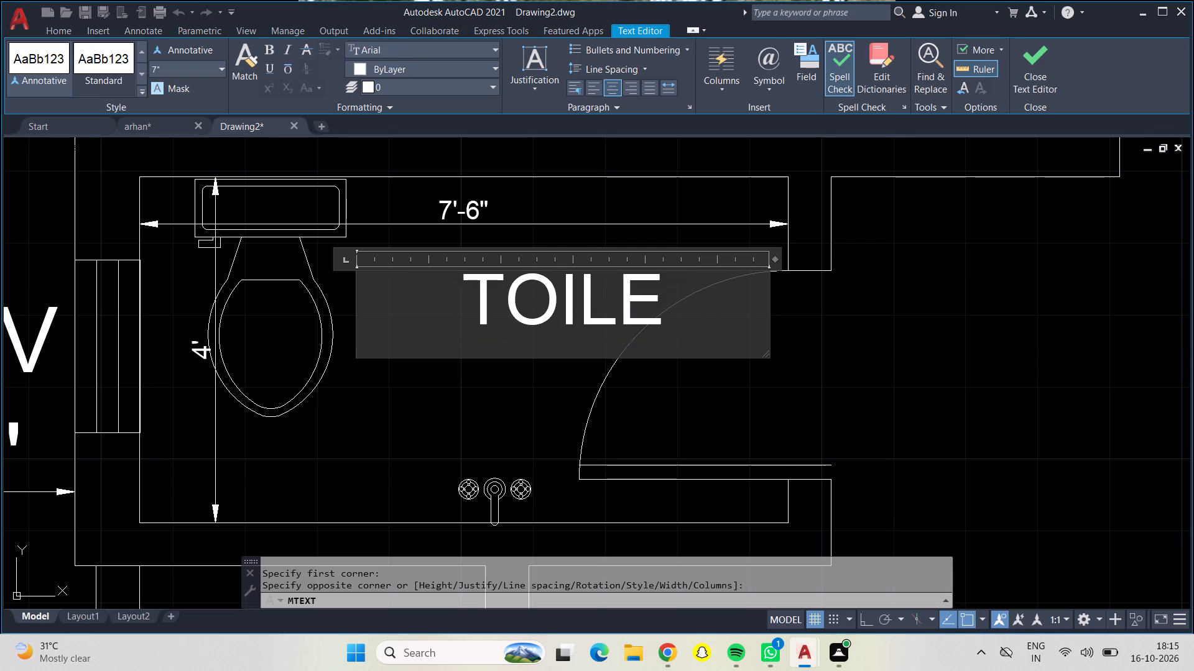
pyautogui.hotkey('shift', 't')
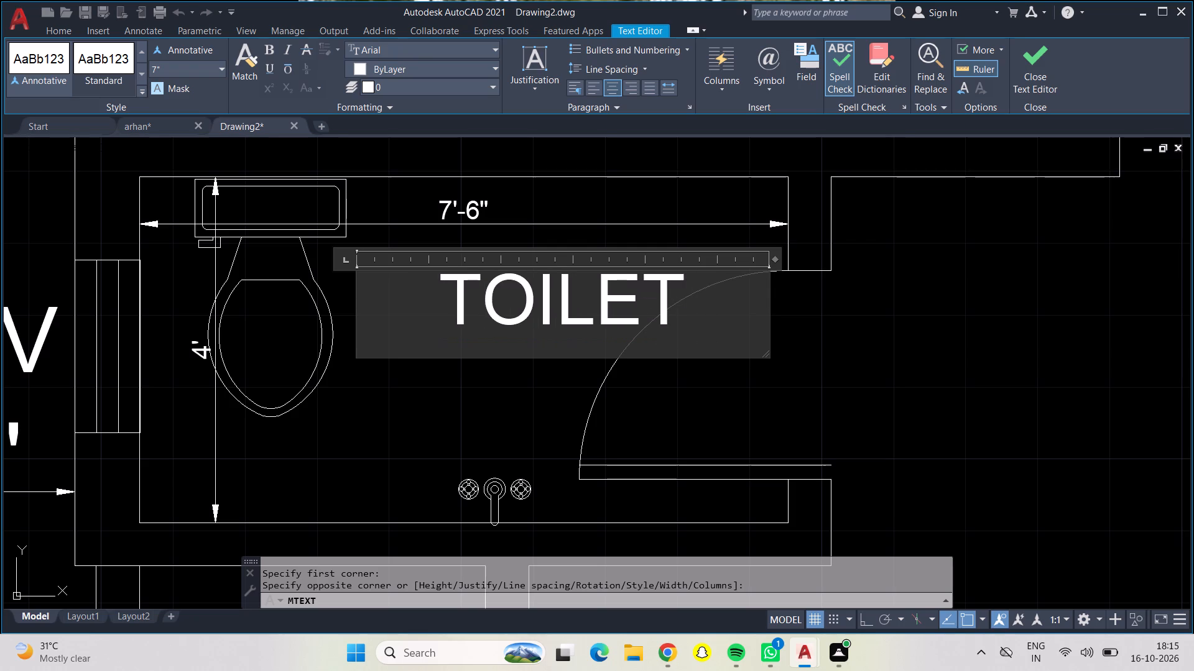
pyautogui.press('Return')
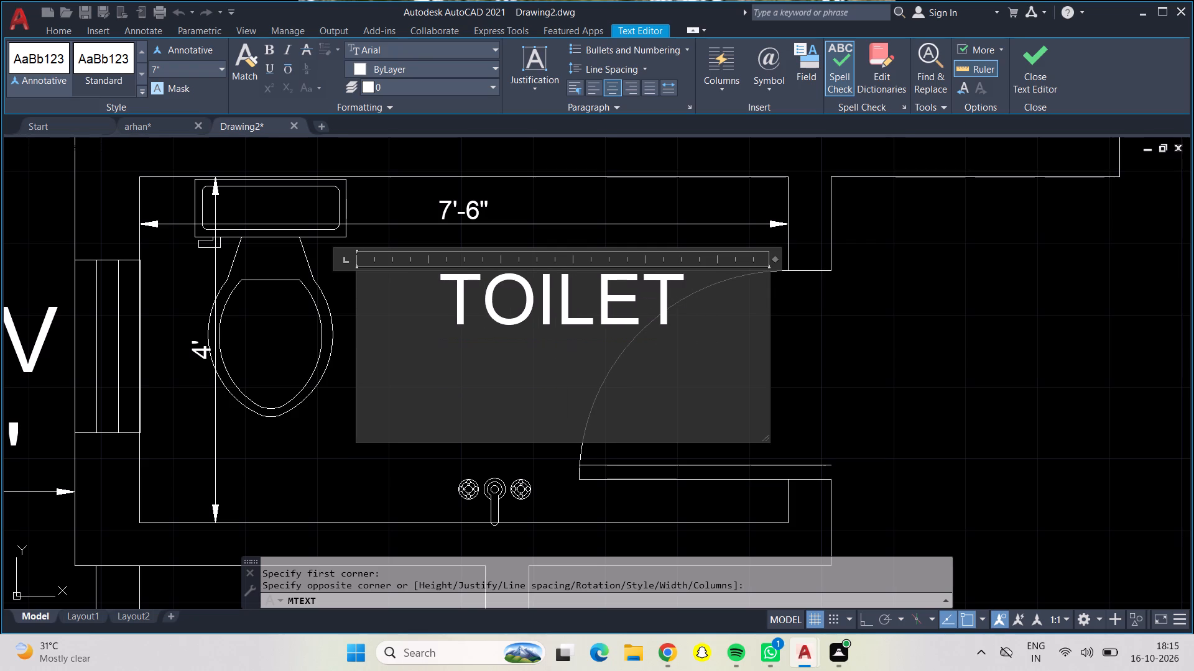
pyautogui.write('4\'0" X')
pyautogui.press('space')
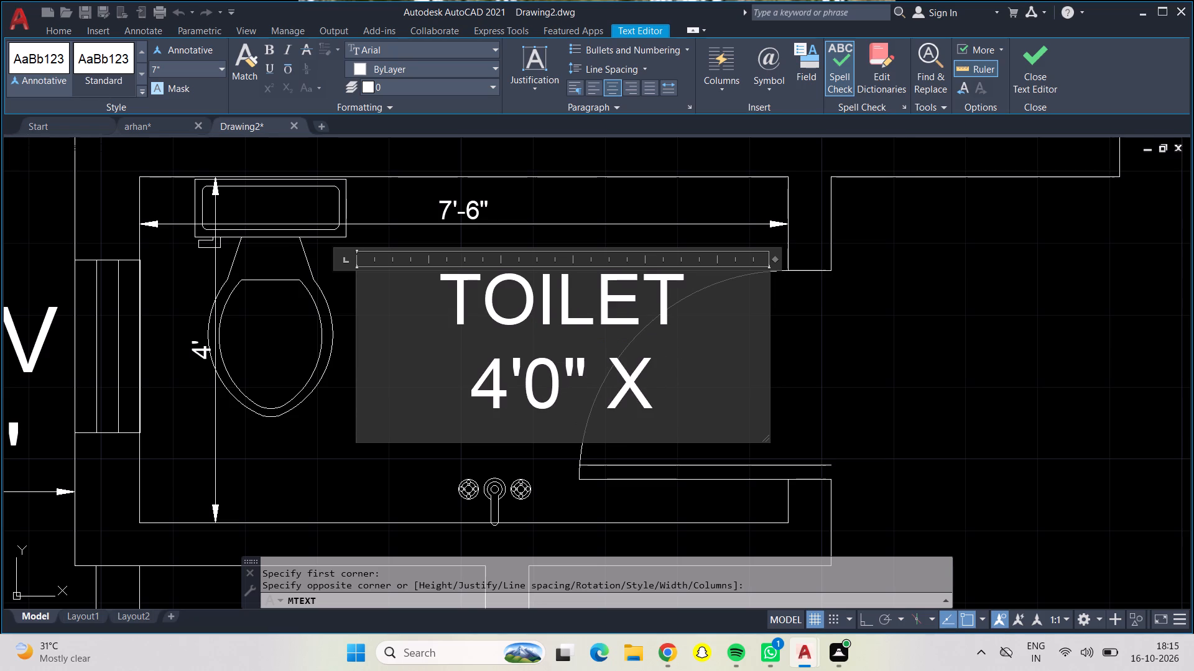
pyautogui.write('7\'6"')
pyautogui.click(994, 417)
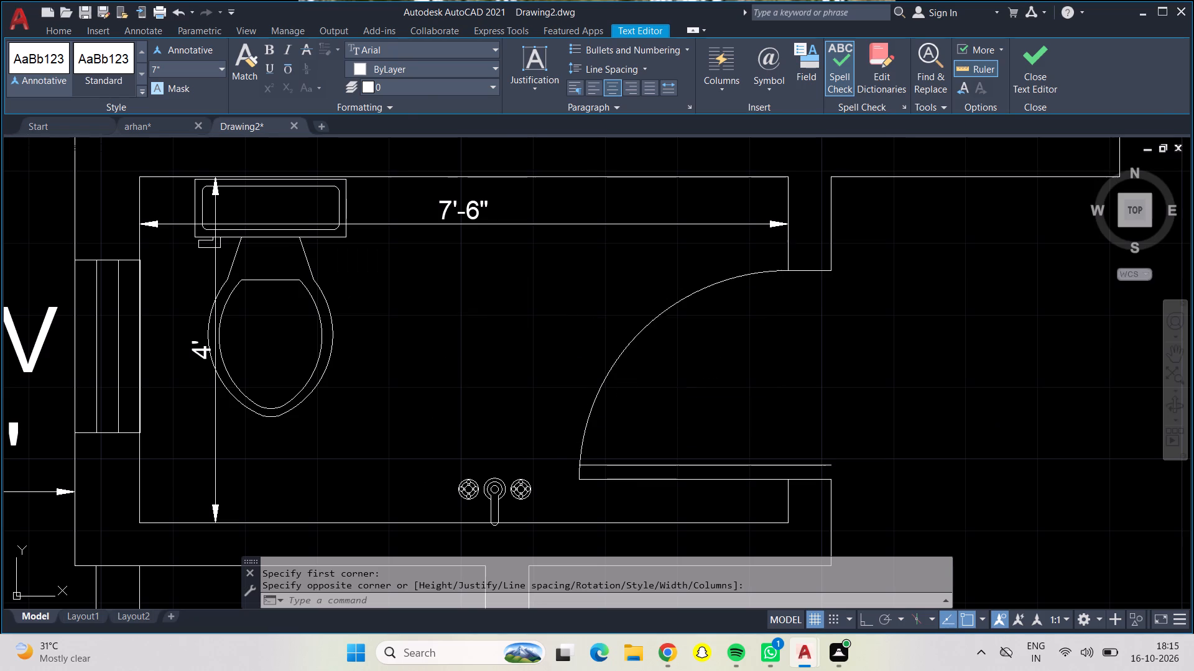
# Examine the whole floor plan to check the room labels and their placement.
pyautogui.scroll(-2, 768, 418)
pyautogui.scroll(-1, 872, 387)
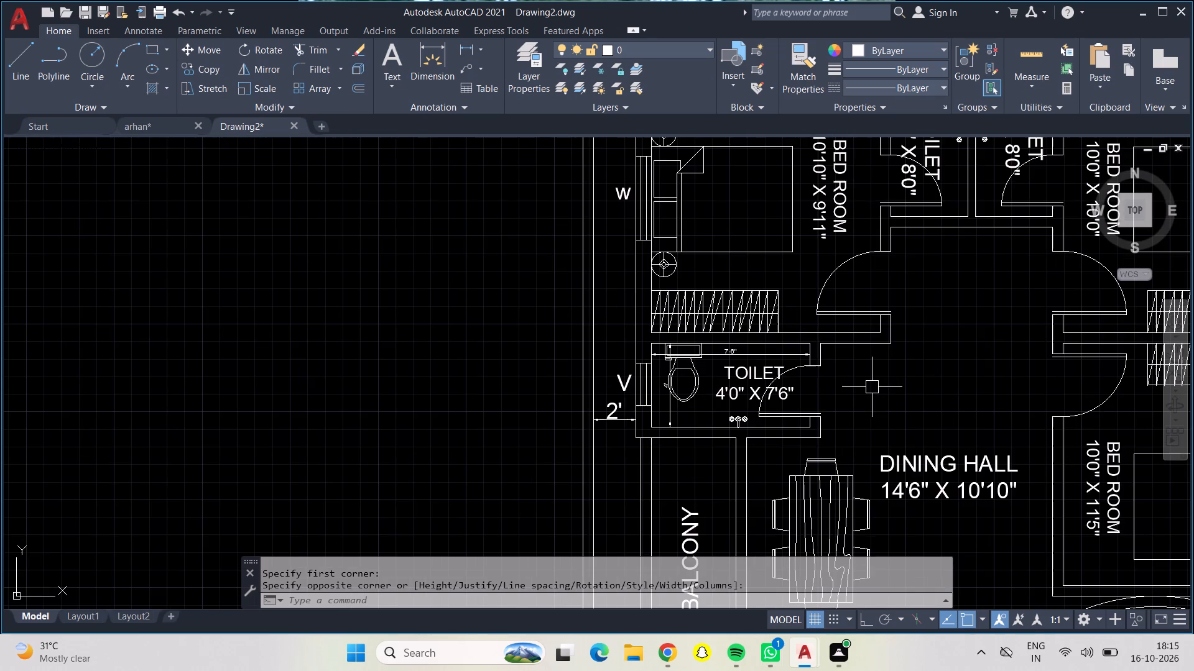
pyautogui.moveTo(872, 387); pyautogui.dragTo(787, 382, button='middle')
pyautogui.scroll(-2, 789, 382)
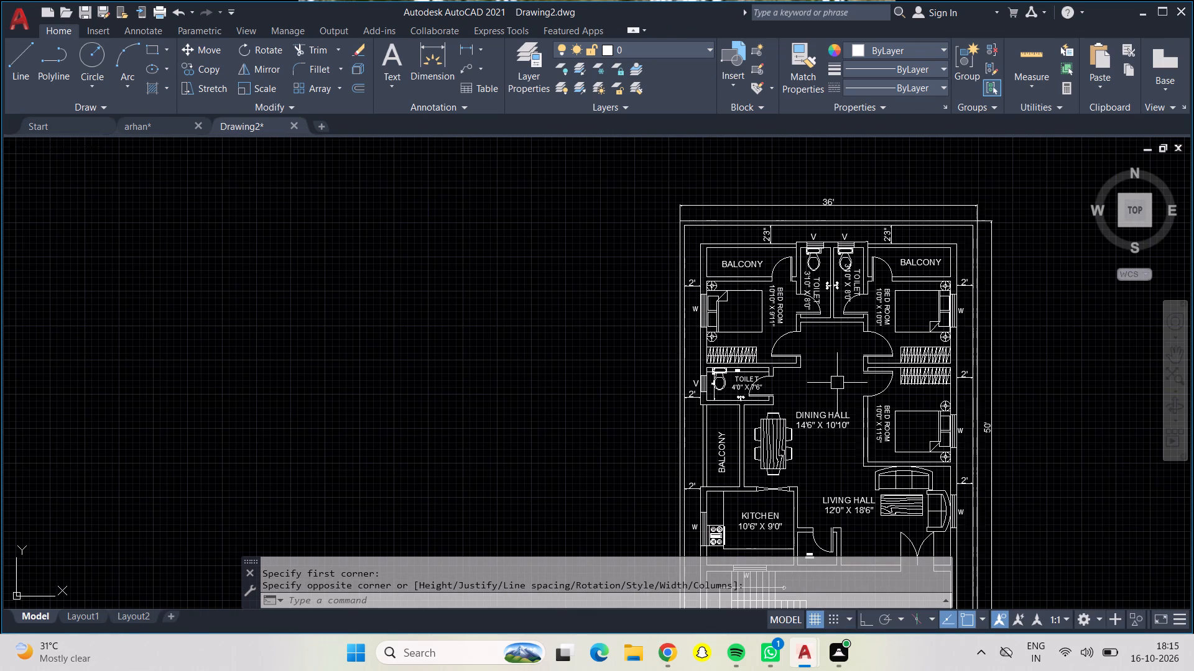
pyautogui.moveTo(838, 383); pyautogui.dragTo(606, 286, button='middle')
pyautogui.scroll(-1, 590, 288)
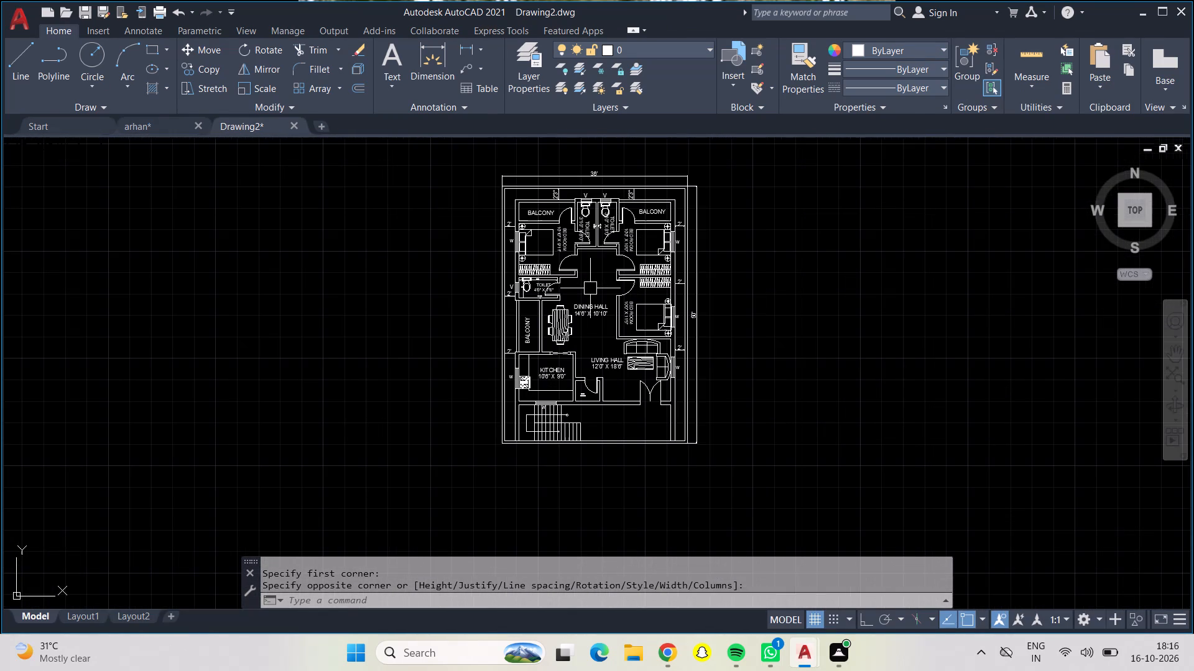
pyautogui.moveTo(590, 288); pyautogui.dragTo(509, 330, button='middle')
pyautogui.scroll(1, 509, 330)
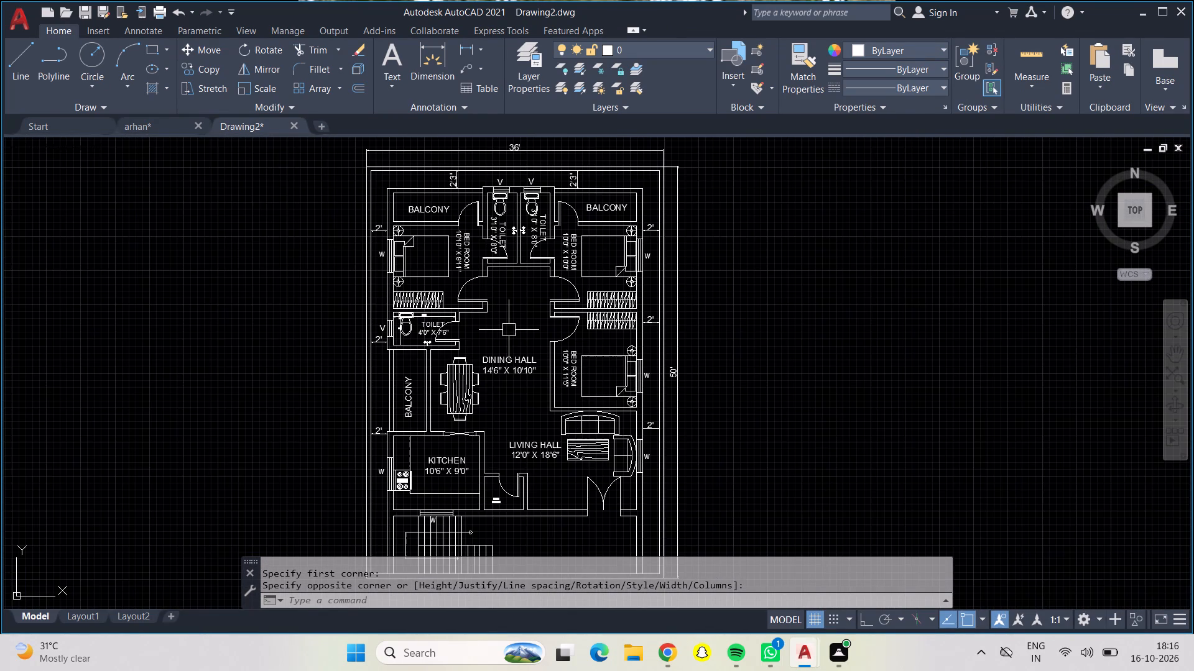
pyautogui.moveTo(500, 335); pyautogui.dragTo(146, 341, button='middle')
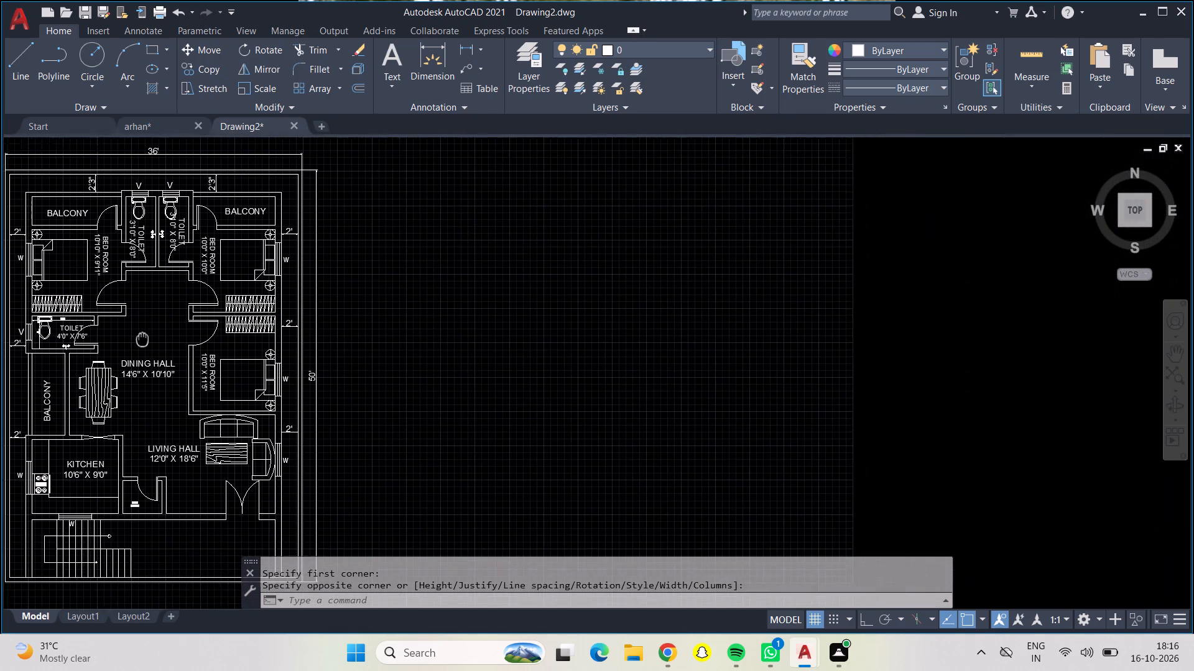
pyautogui.moveTo(146, 341); pyautogui.dragTo(260, 304, button='middle')
pyautogui.scroll(1, 260, 304)
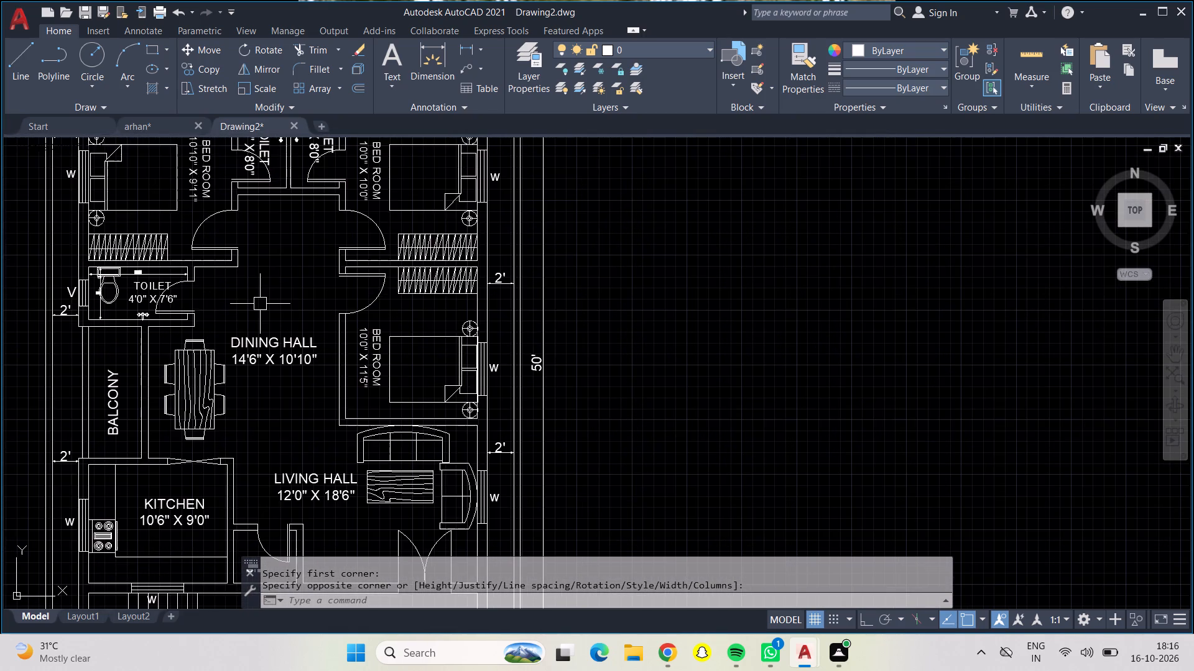
pyautogui.scroll(-1, 260, 304)
pyautogui.moveTo(274, 313); pyautogui.dragTo(295, 314, button='middle')
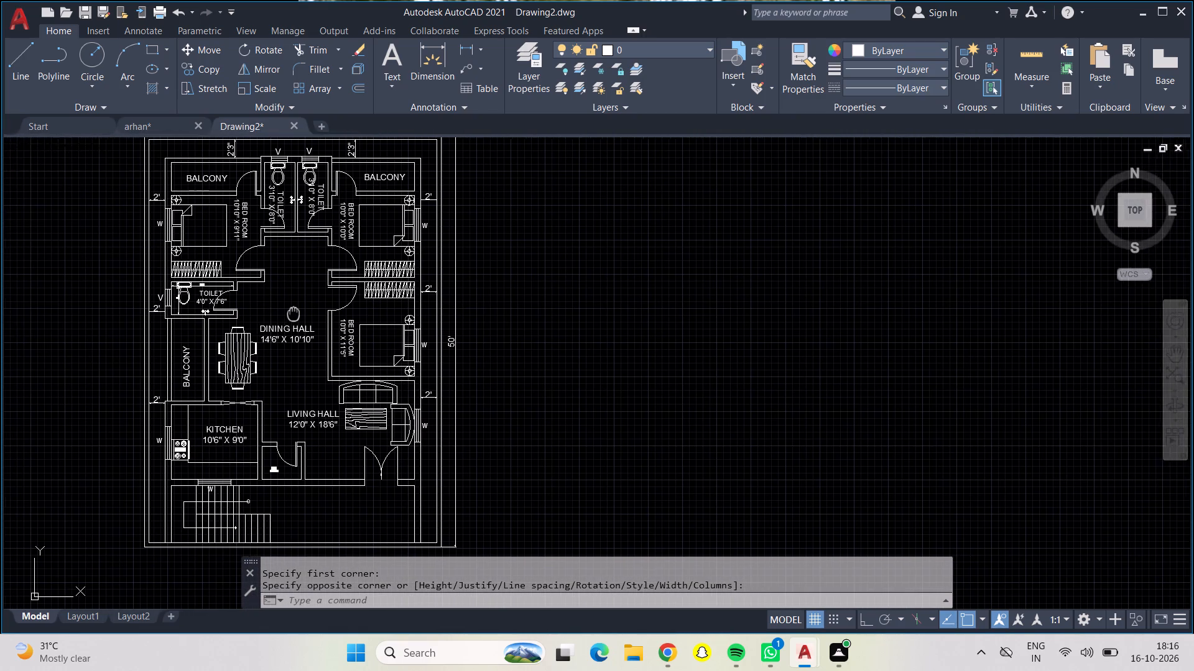
pyautogui.moveTo(295, 314); pyautogui.dragTo(381, 319, button='middle')
pyautogui.scroll(-1, 381, 312)
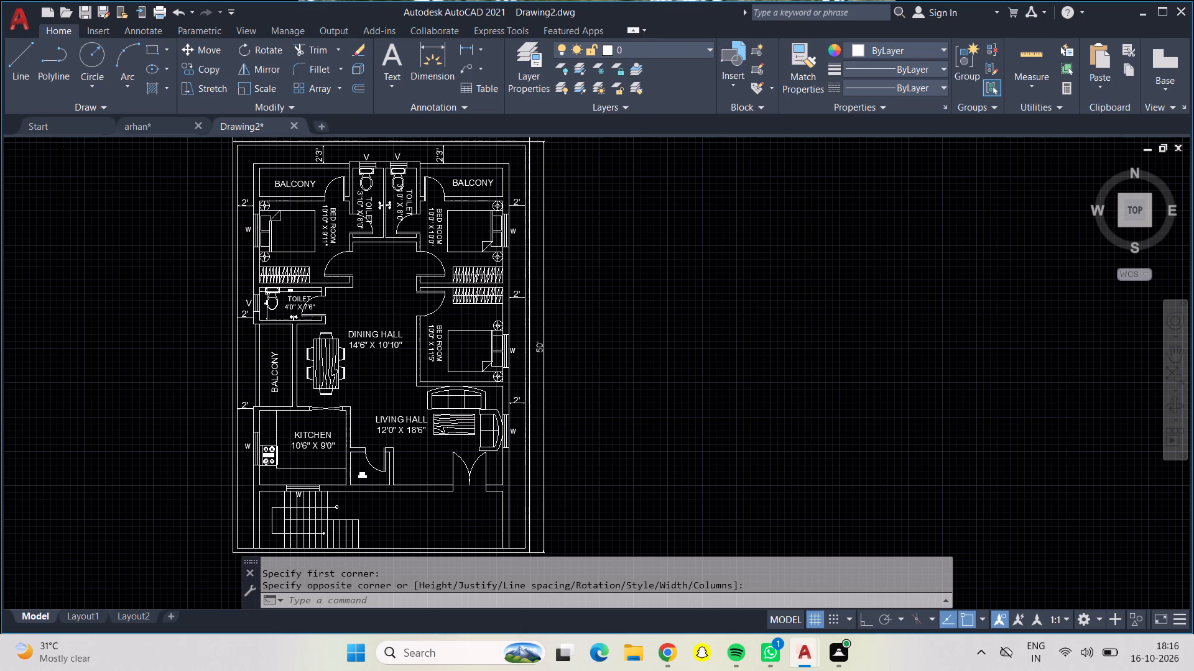
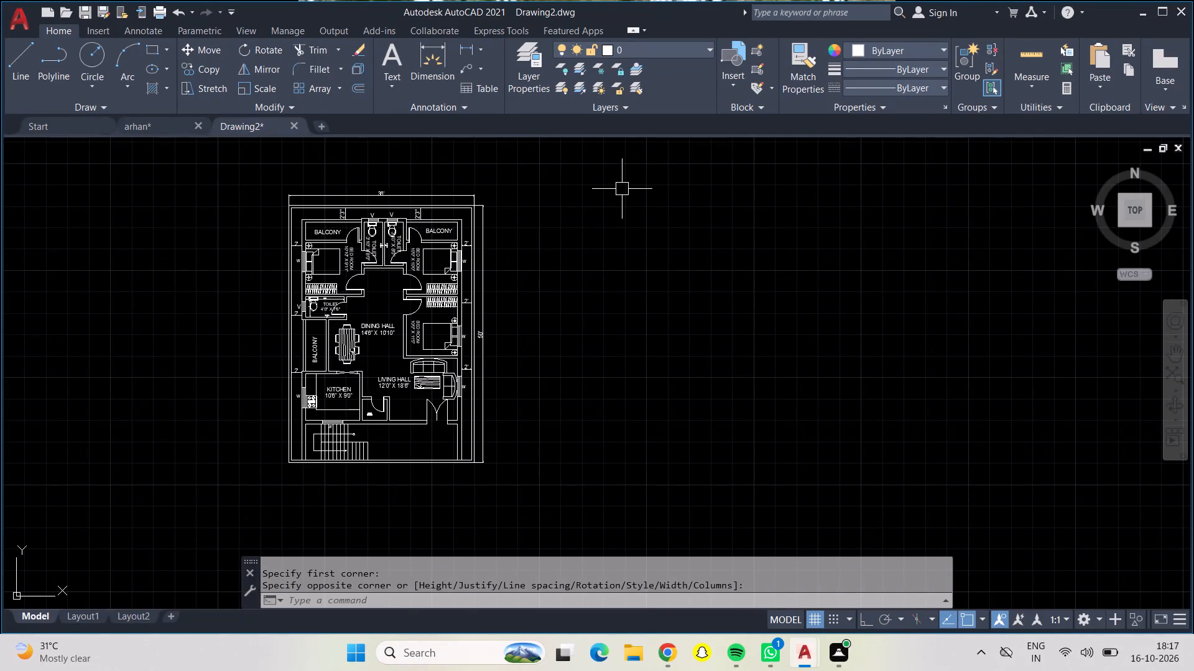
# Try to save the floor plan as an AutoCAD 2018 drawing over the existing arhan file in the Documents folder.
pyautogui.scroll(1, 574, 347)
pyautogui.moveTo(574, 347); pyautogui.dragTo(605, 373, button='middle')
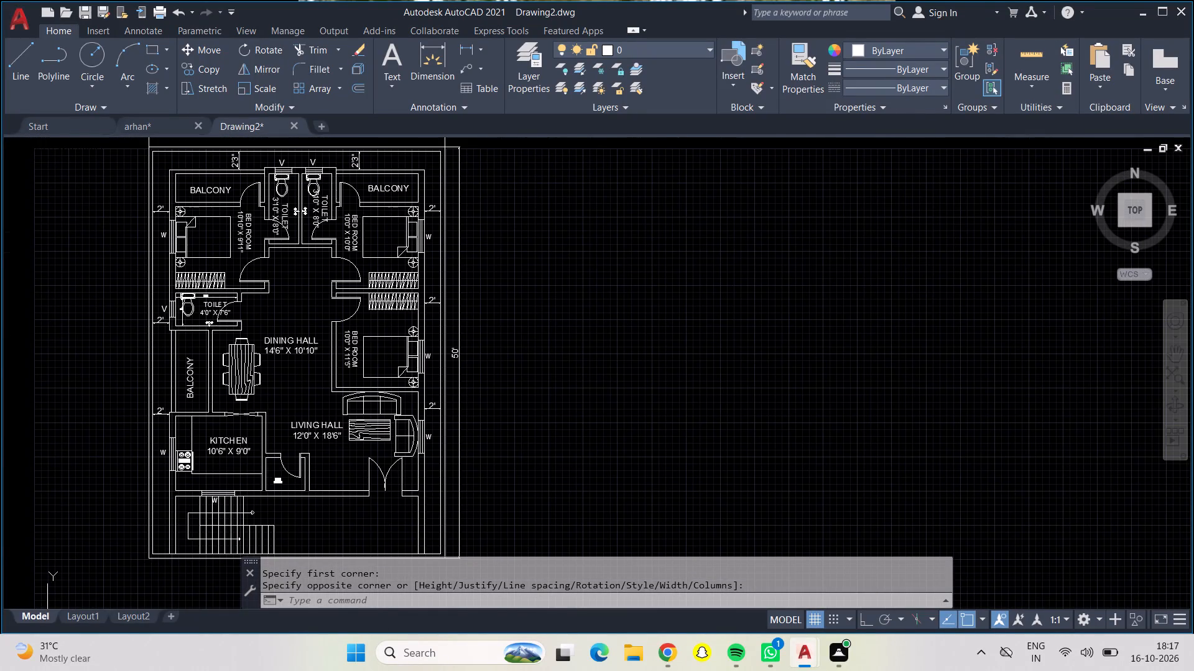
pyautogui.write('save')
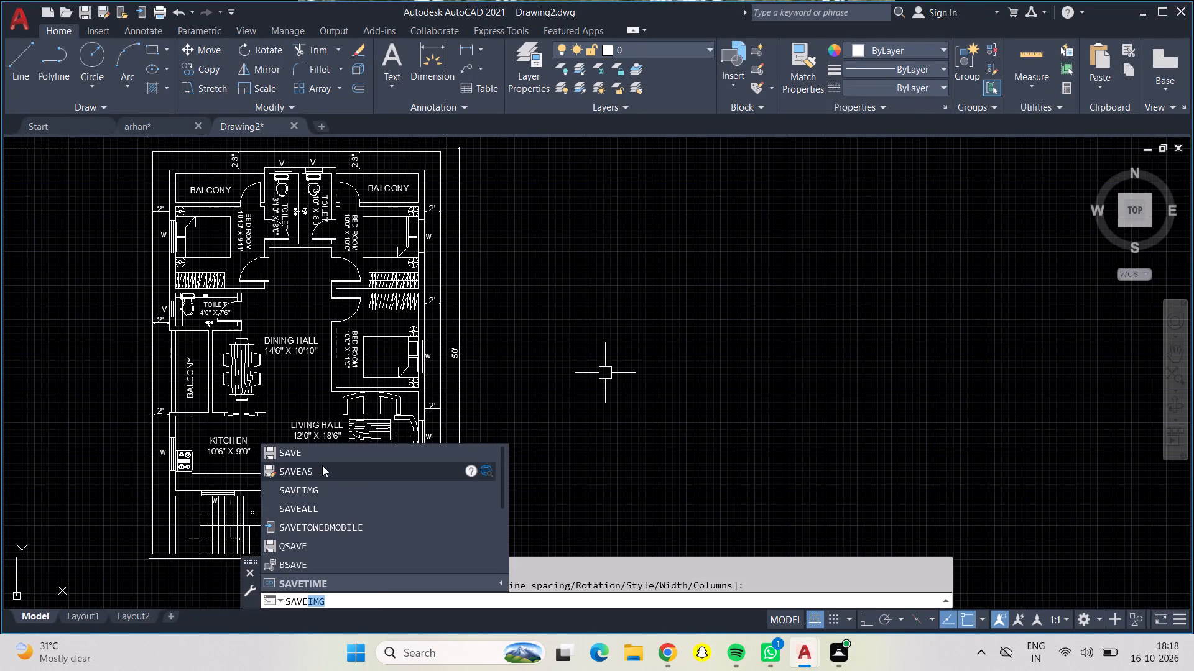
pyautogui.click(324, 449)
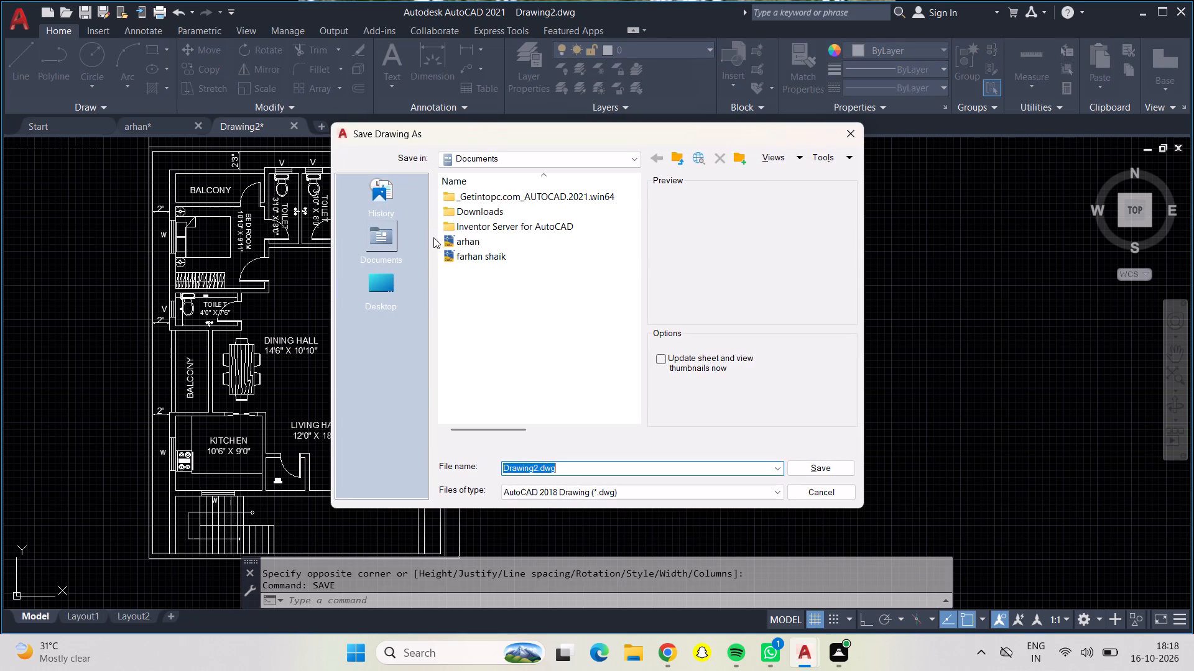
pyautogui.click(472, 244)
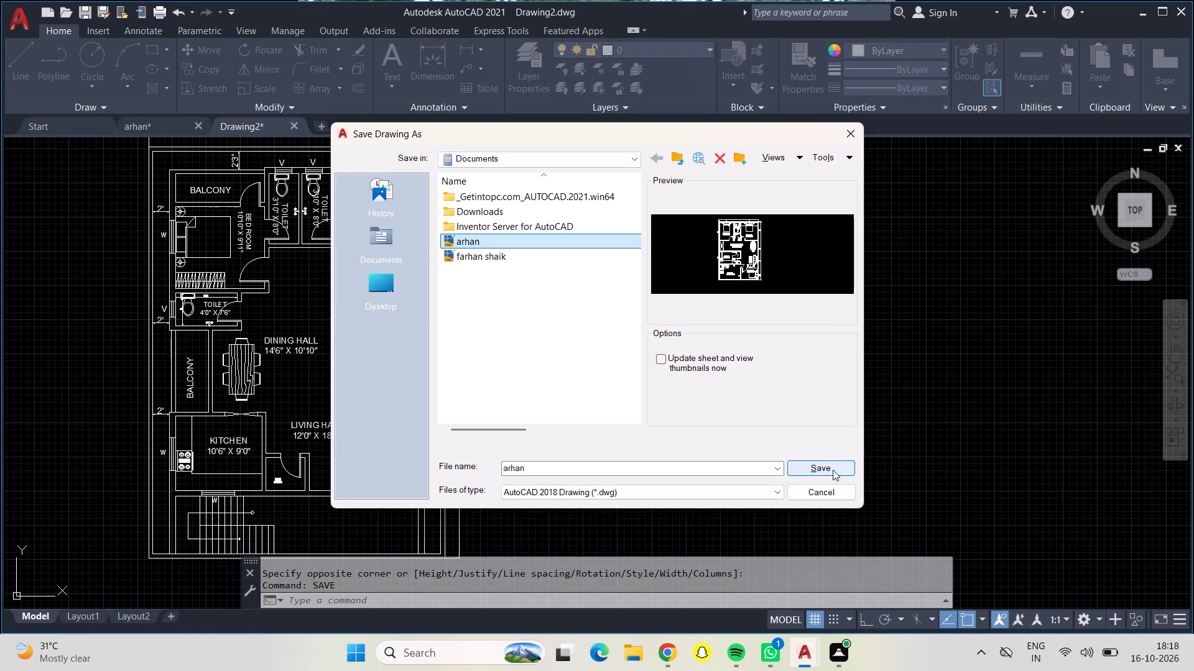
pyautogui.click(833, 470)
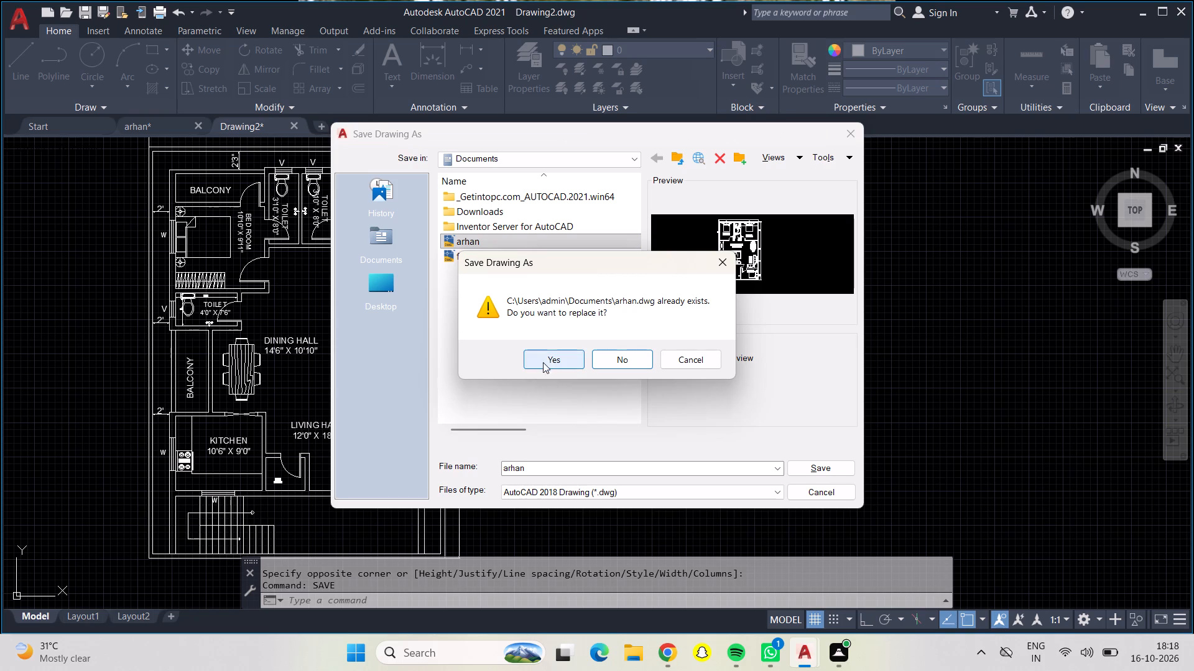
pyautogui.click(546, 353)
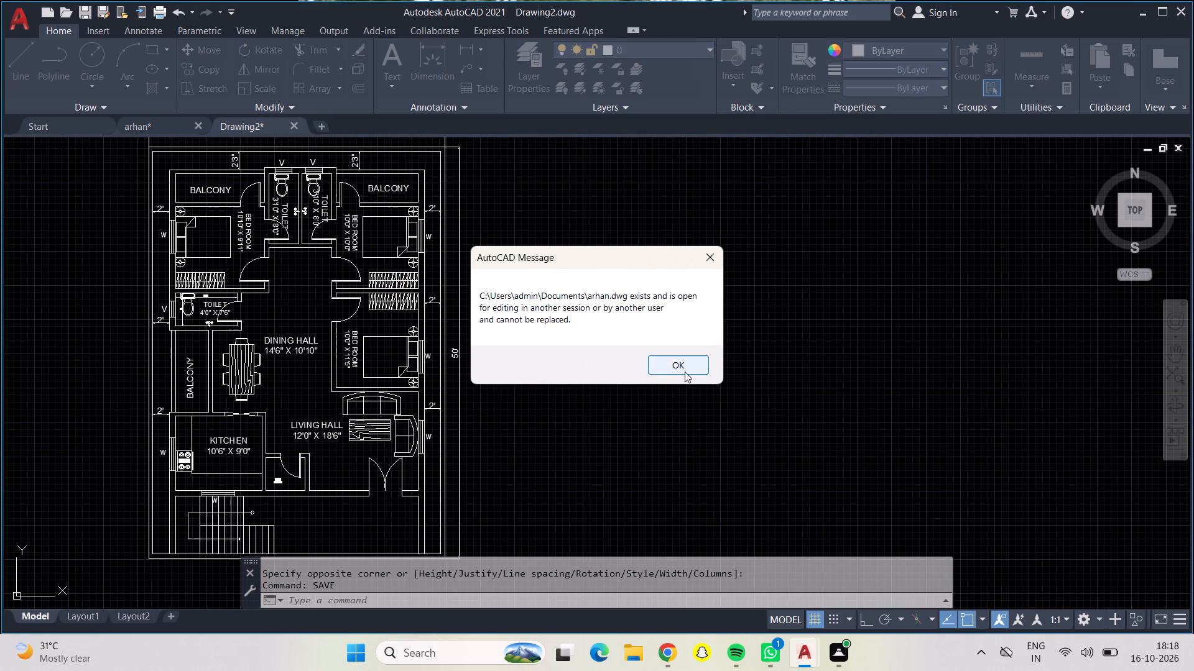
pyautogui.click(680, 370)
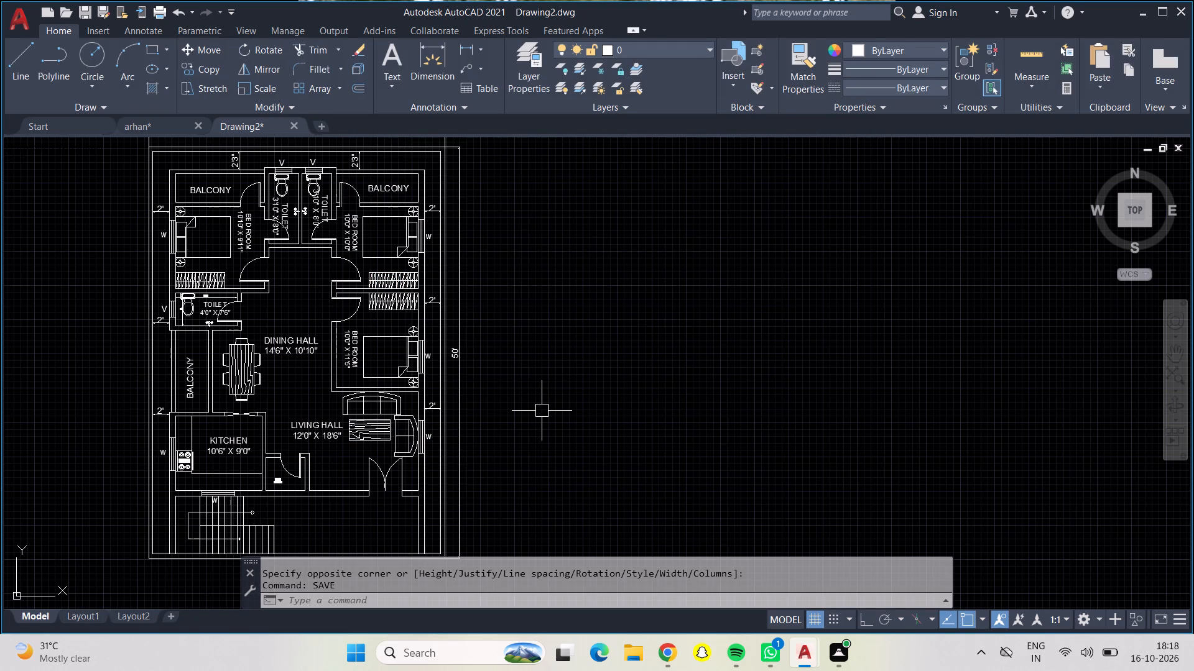
# Save the floor plan in the Documents folder, replacing the existing drawing file named with a person's full name.
pyautogui.write('save')
pyautogui.click(407, 452)
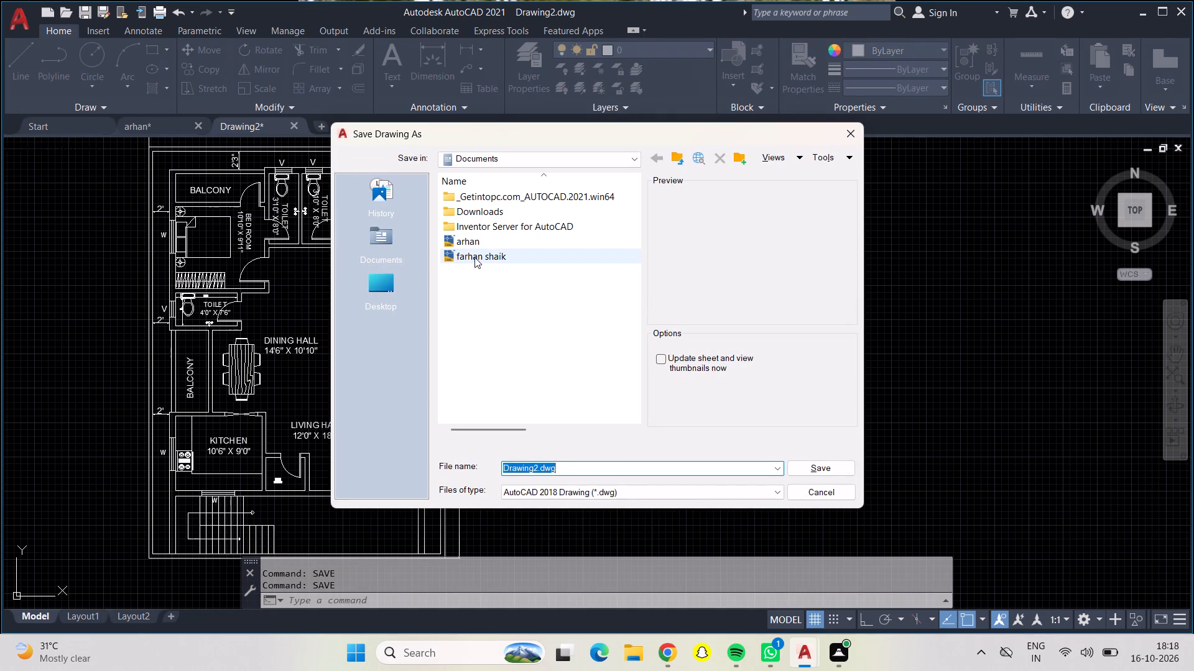
pyautogui.click(474, 257)
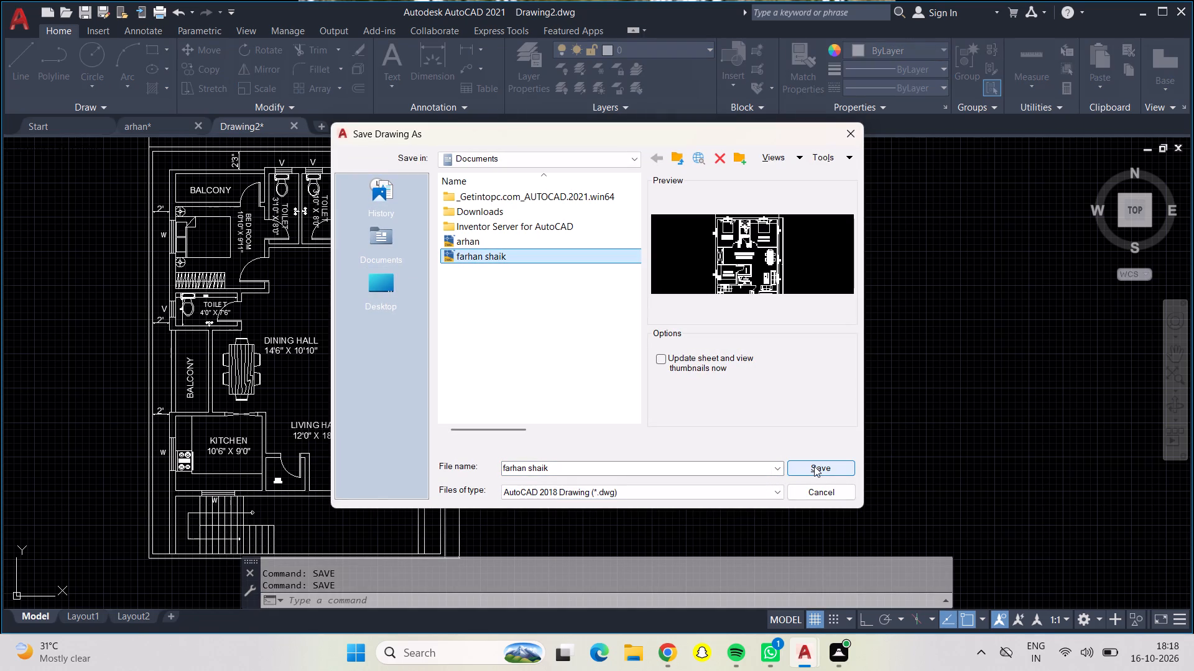
pyautogui.click(814, 466)
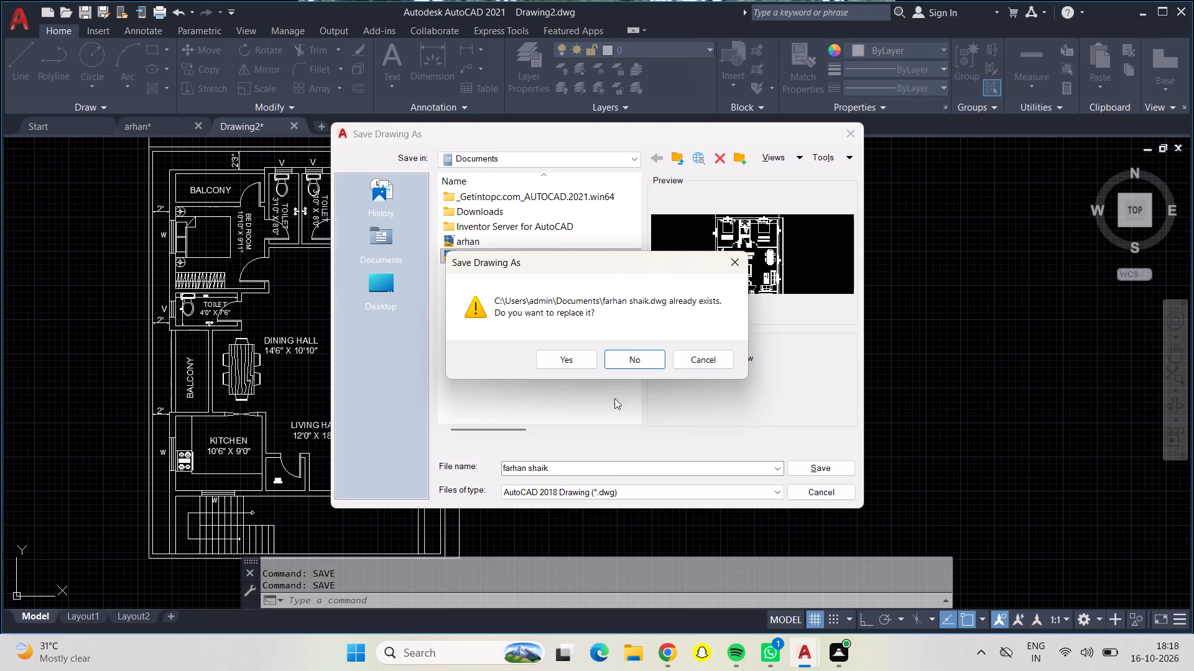
pyautogui.click(555, 355)
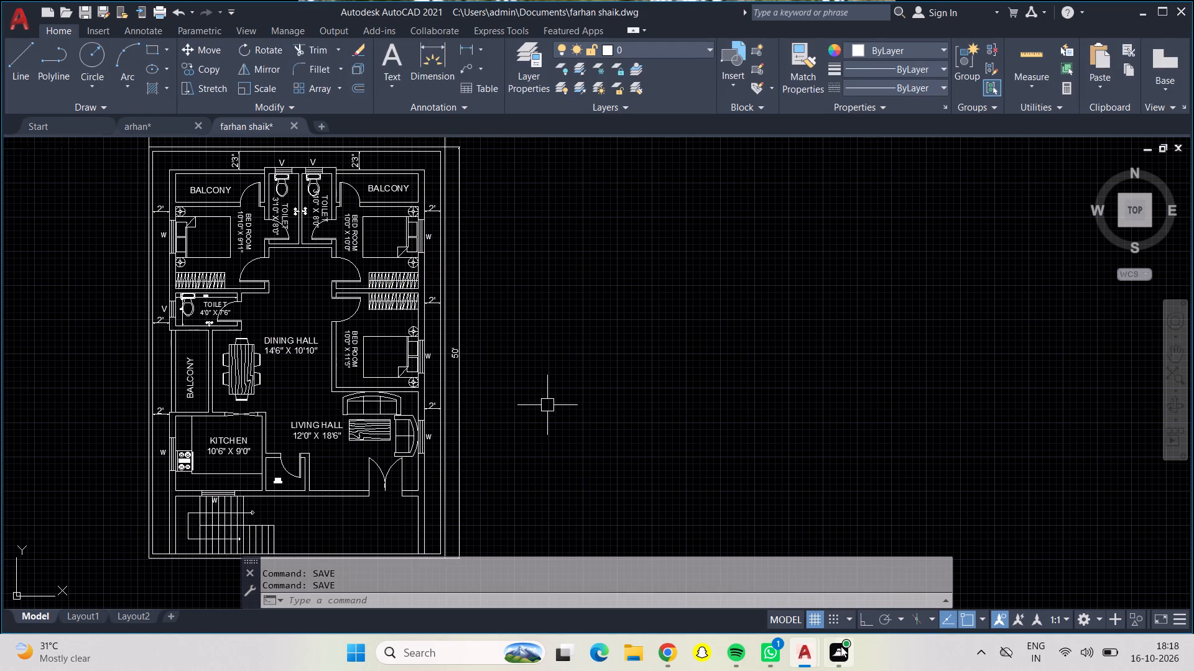